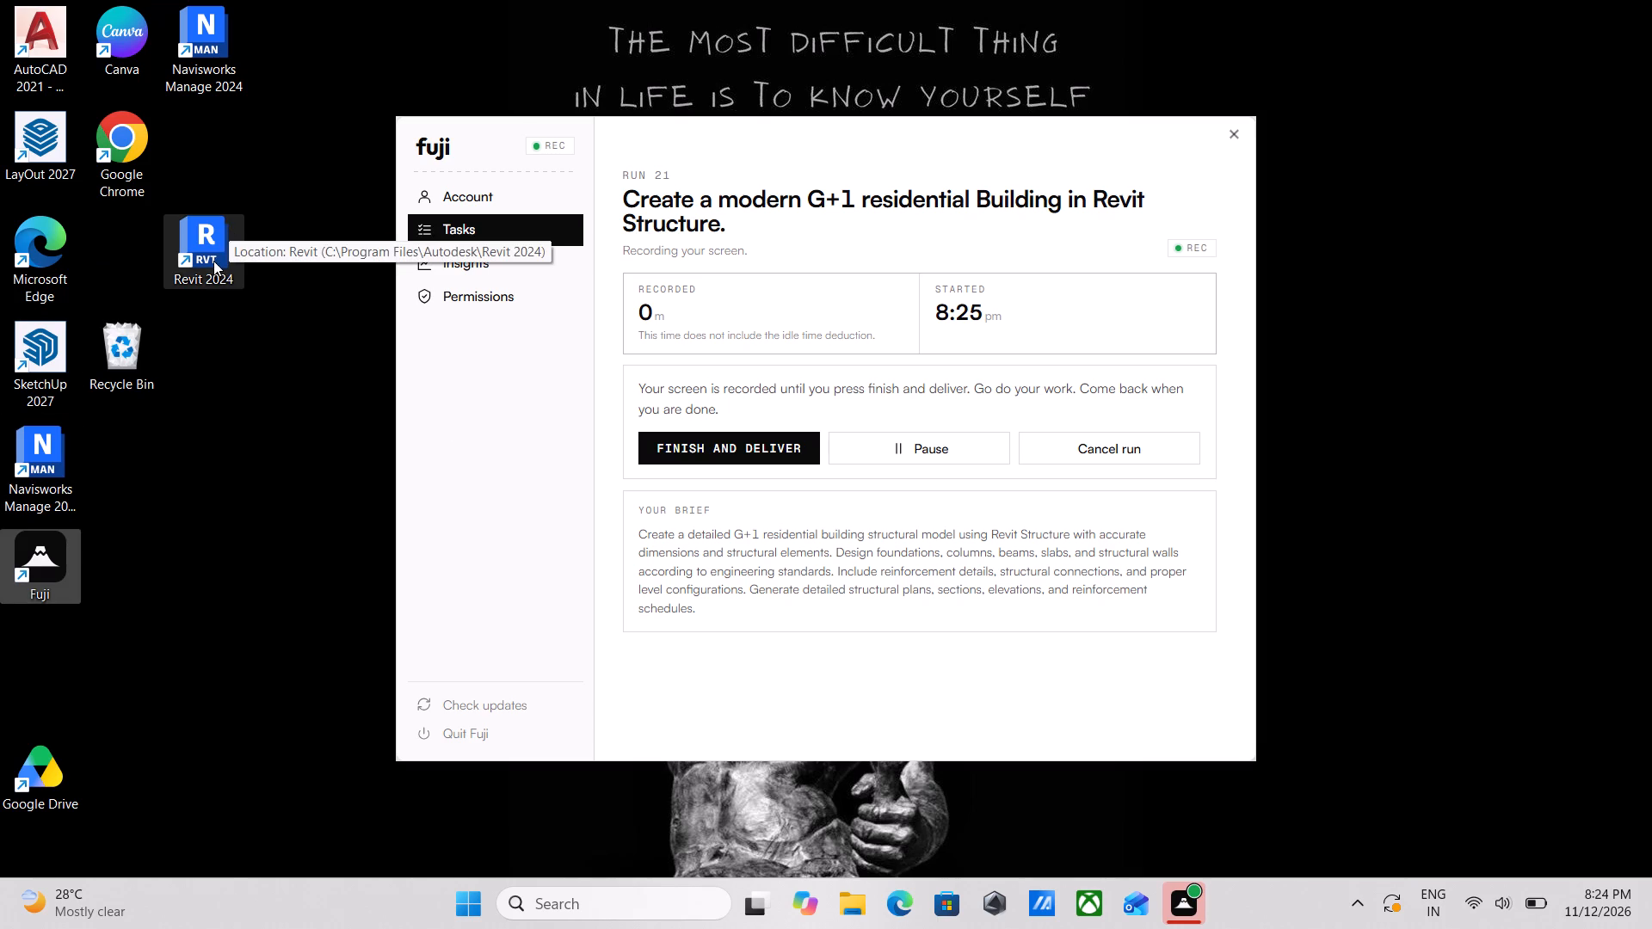
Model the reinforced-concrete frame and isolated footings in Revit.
Launch Revit 2024 from the desktop.
{"action": "double_click", "coordinate": [219, 238]}
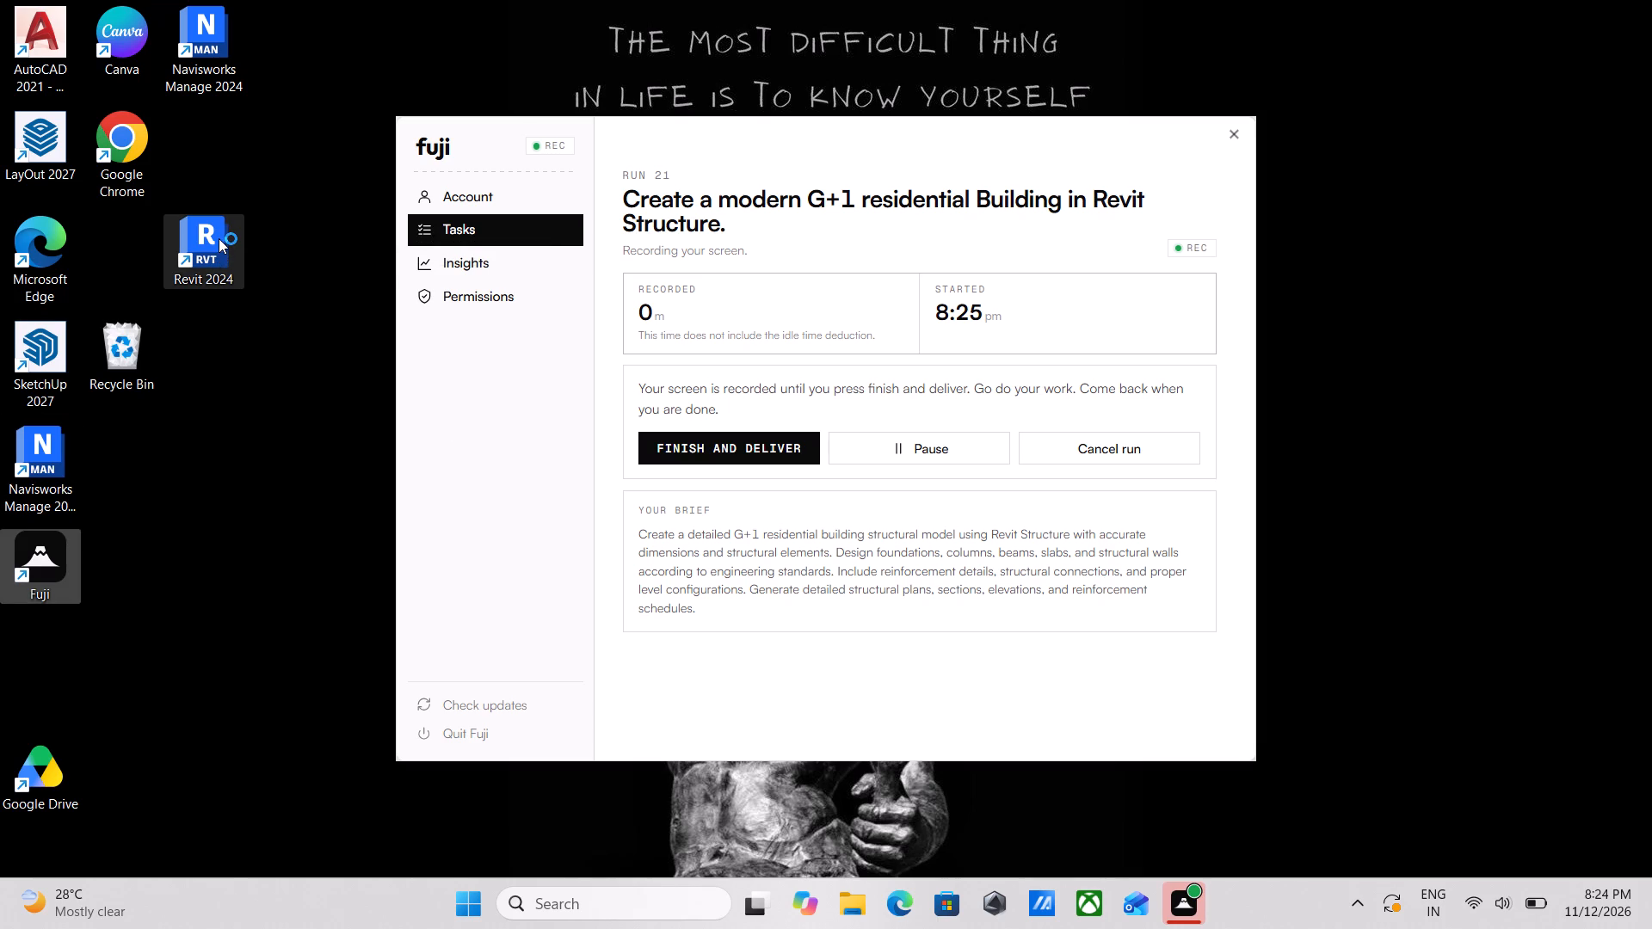
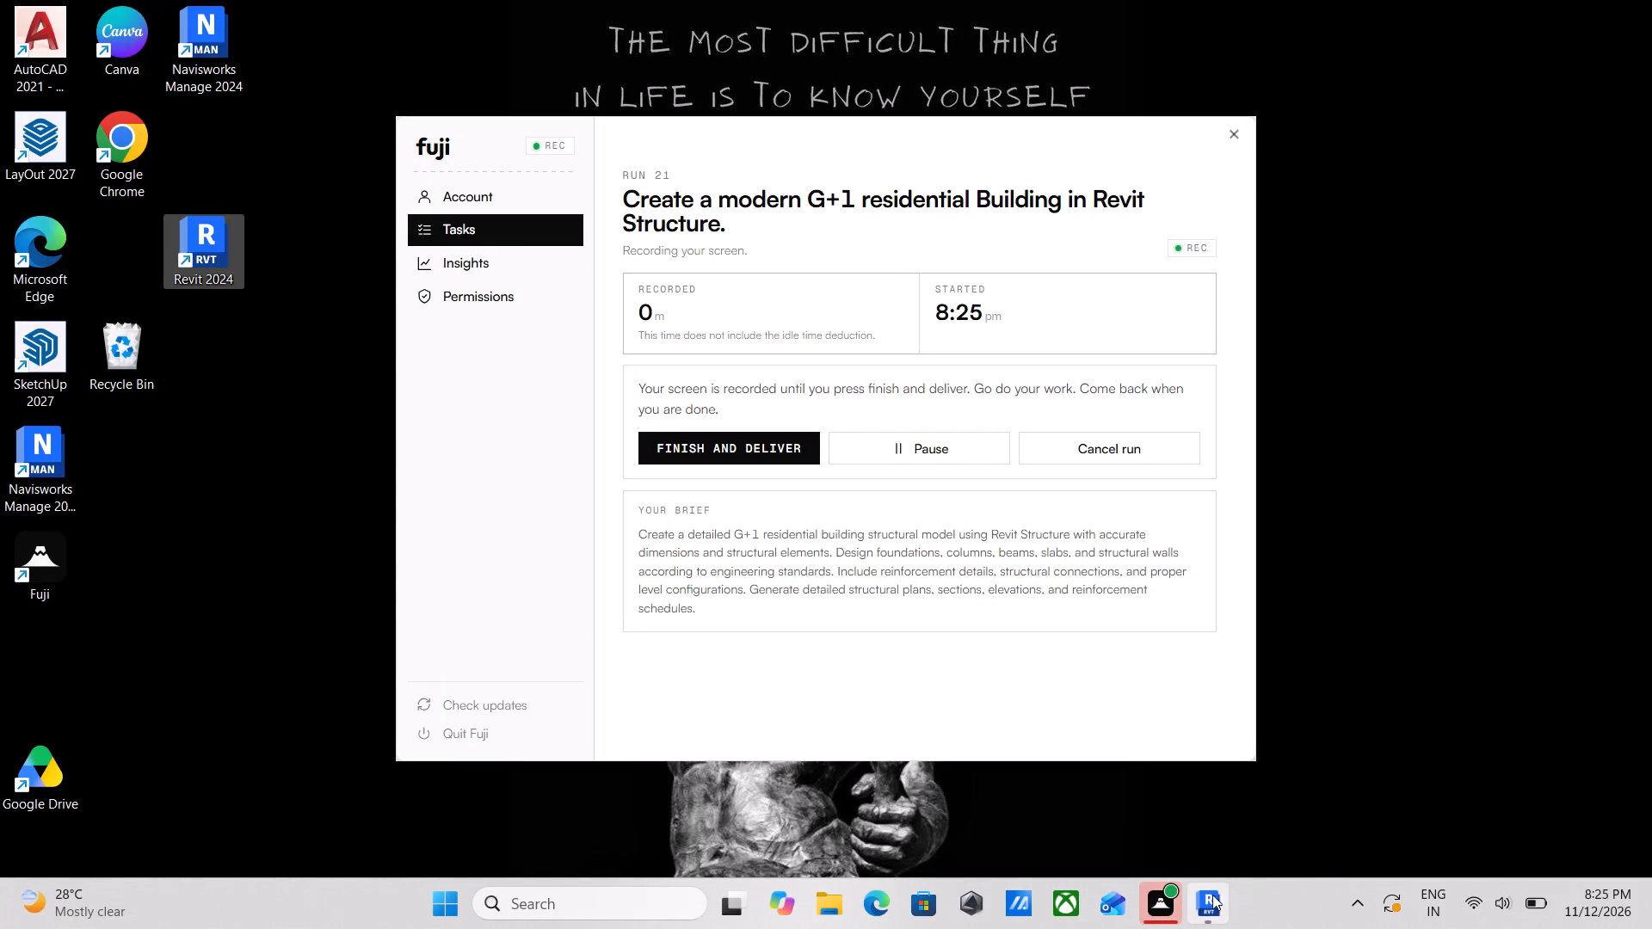
Switch to Revit and create a new project from the Structural Analysis-DefaultMetric template.
{"action": "left_click", "coordinate": [1190, 812]}
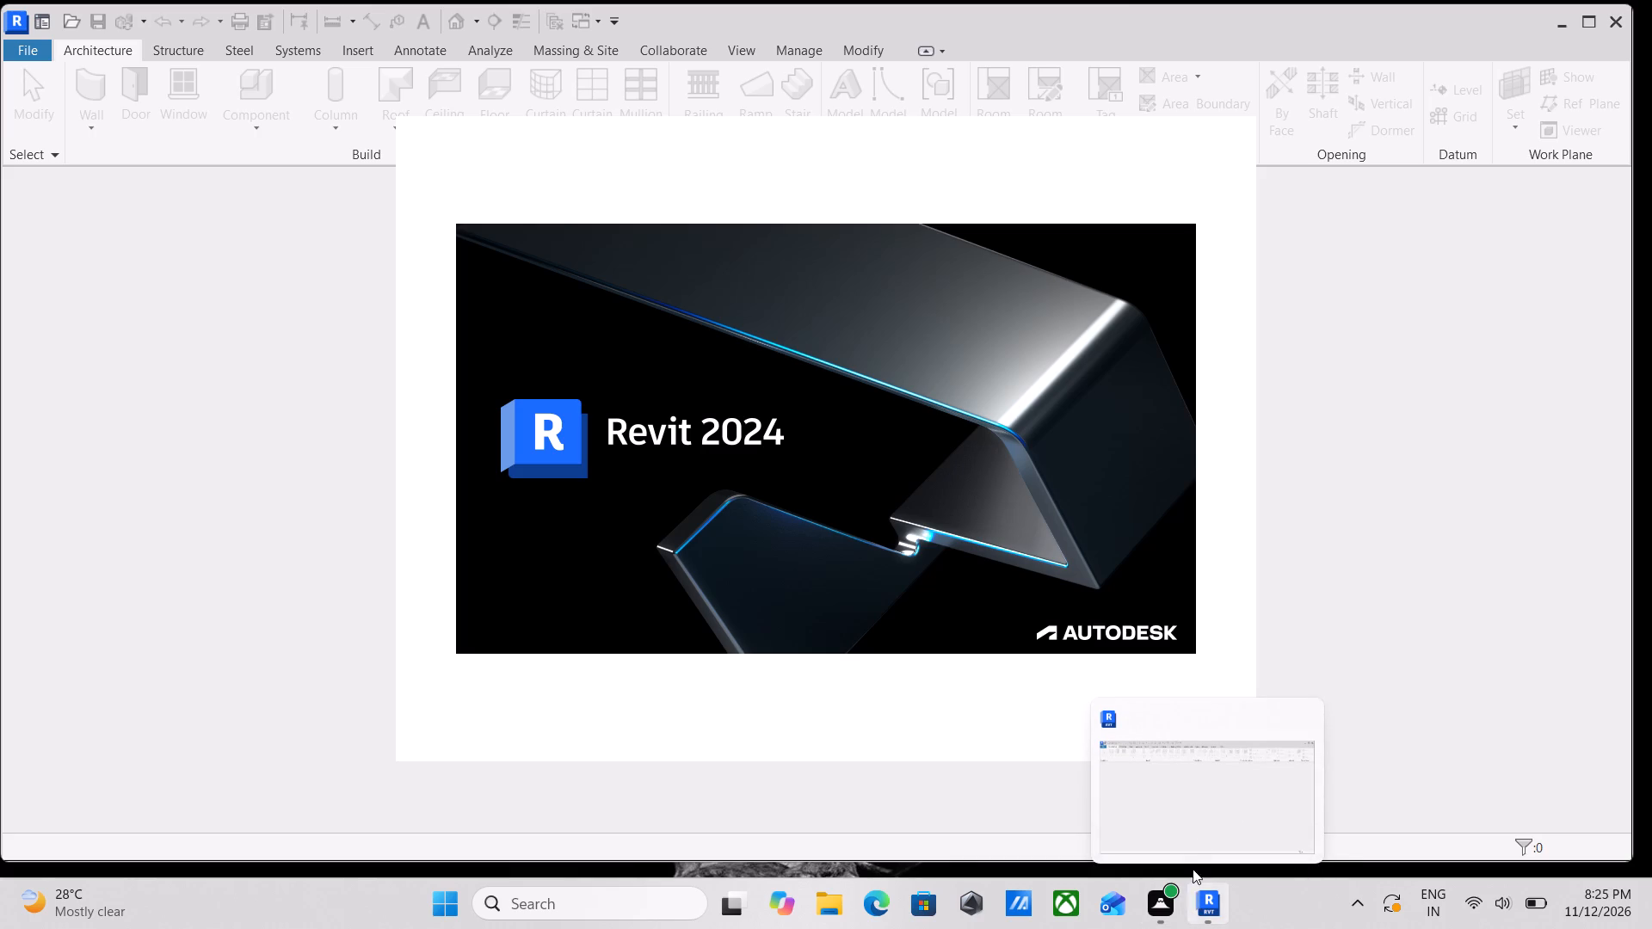
{"action": "left_click", "coordinate": [1186, 795]}
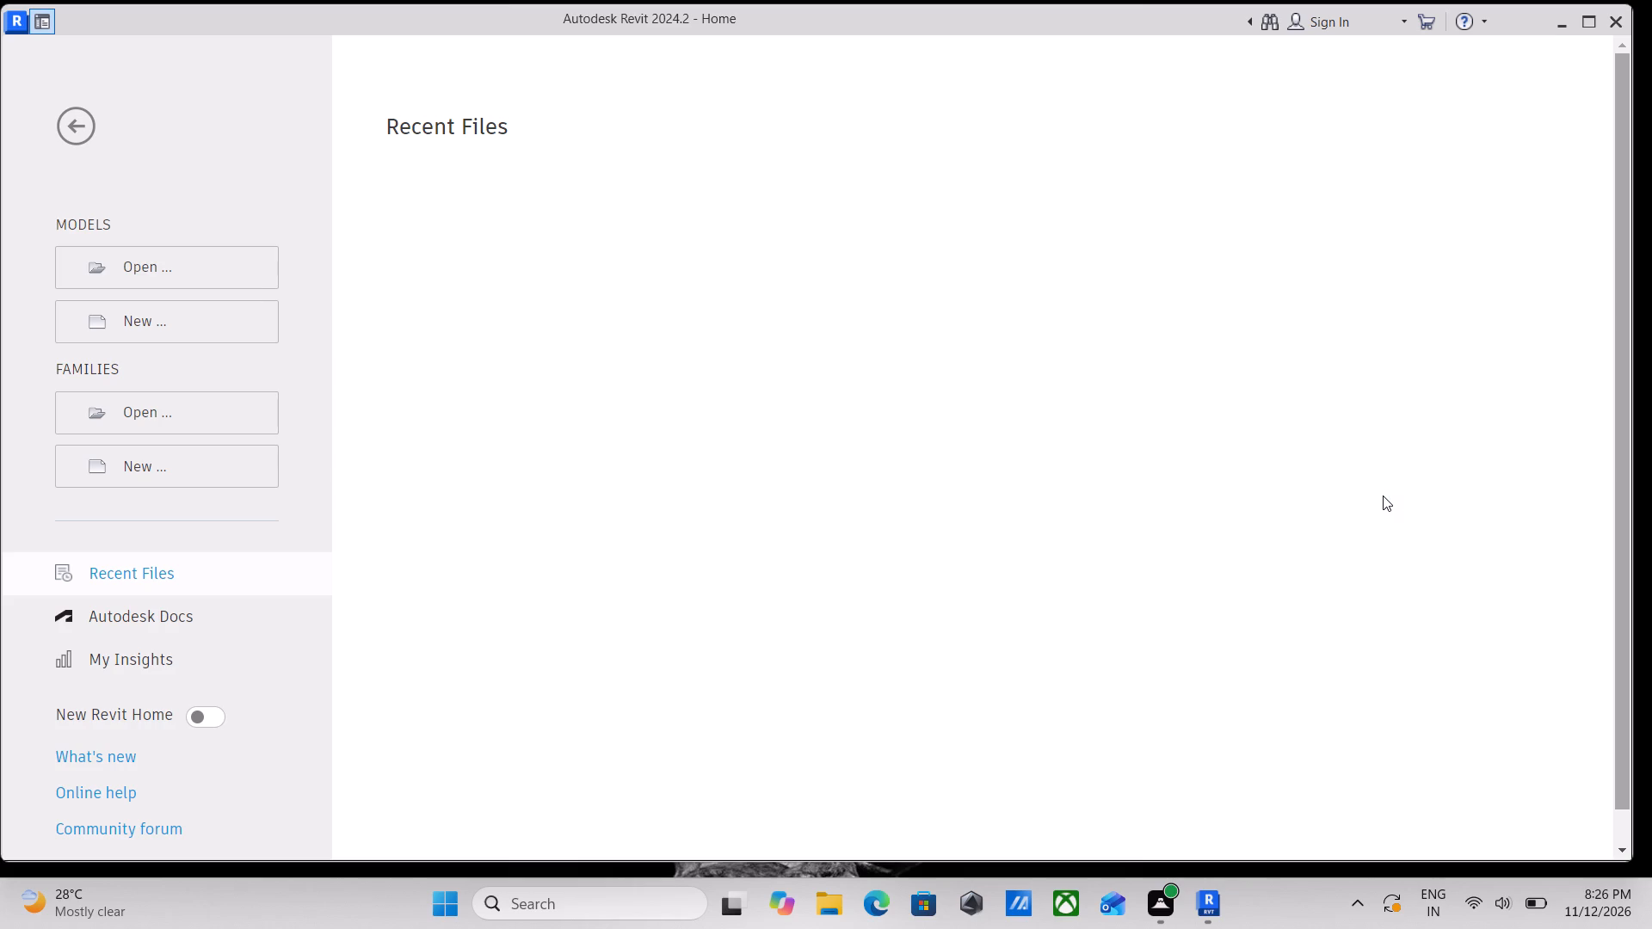
{"action": "scroll", "coordinate": [1383, 495], "scroll_direction": "up", "scroll_amount": 1}
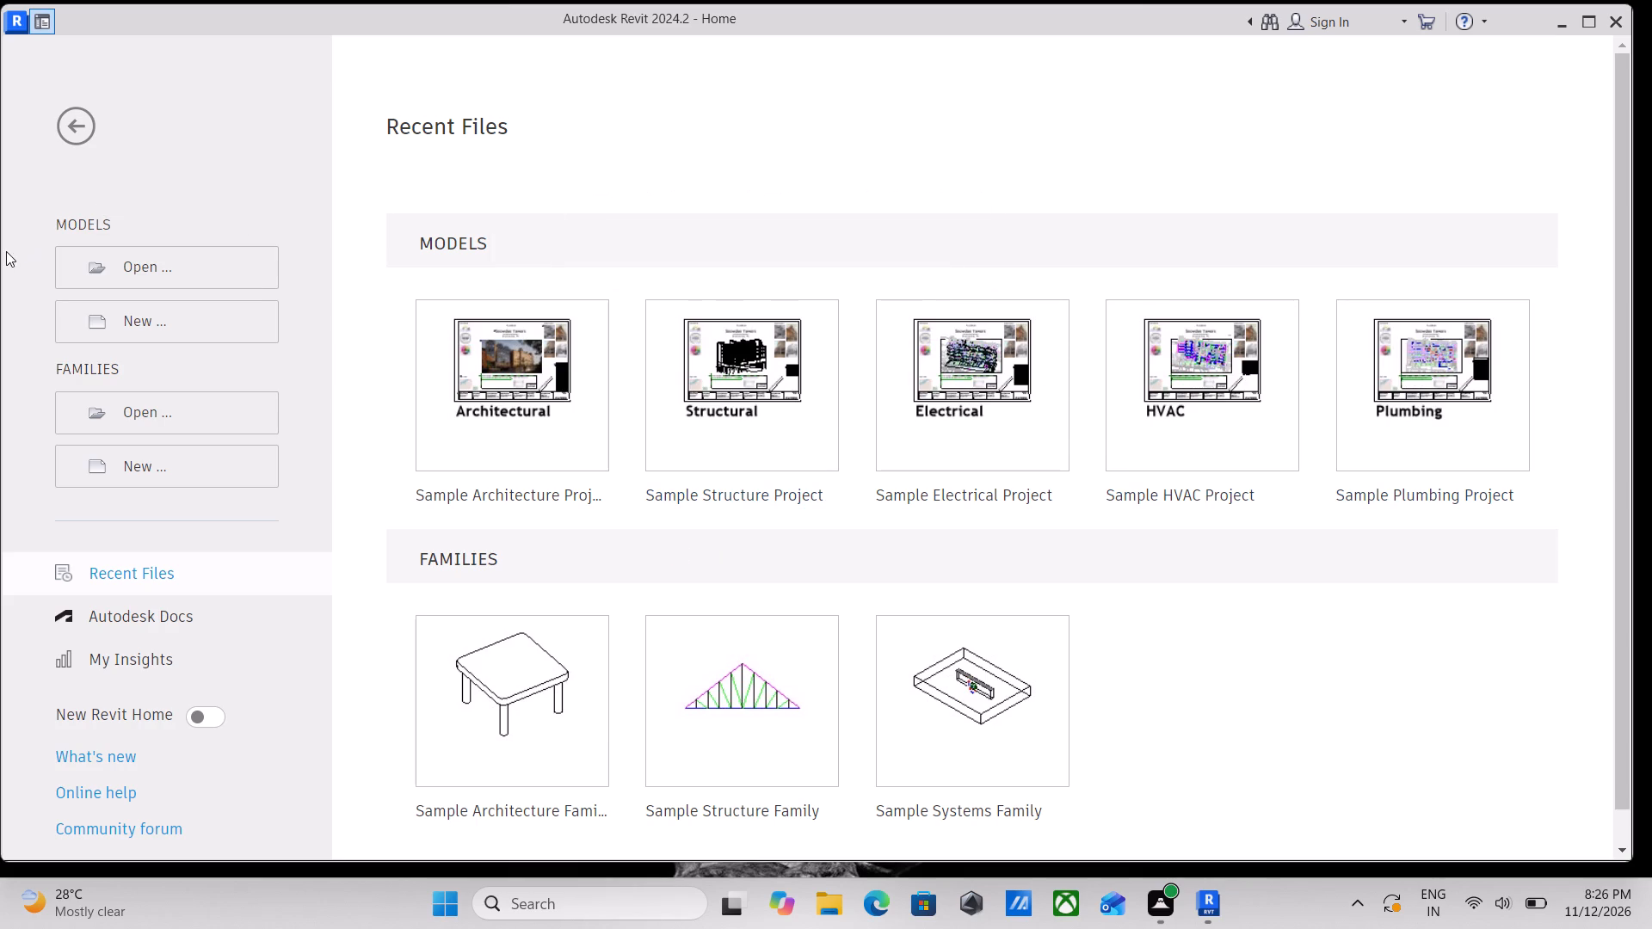
{"action": "left_click", "coordinate": [136, 323]}
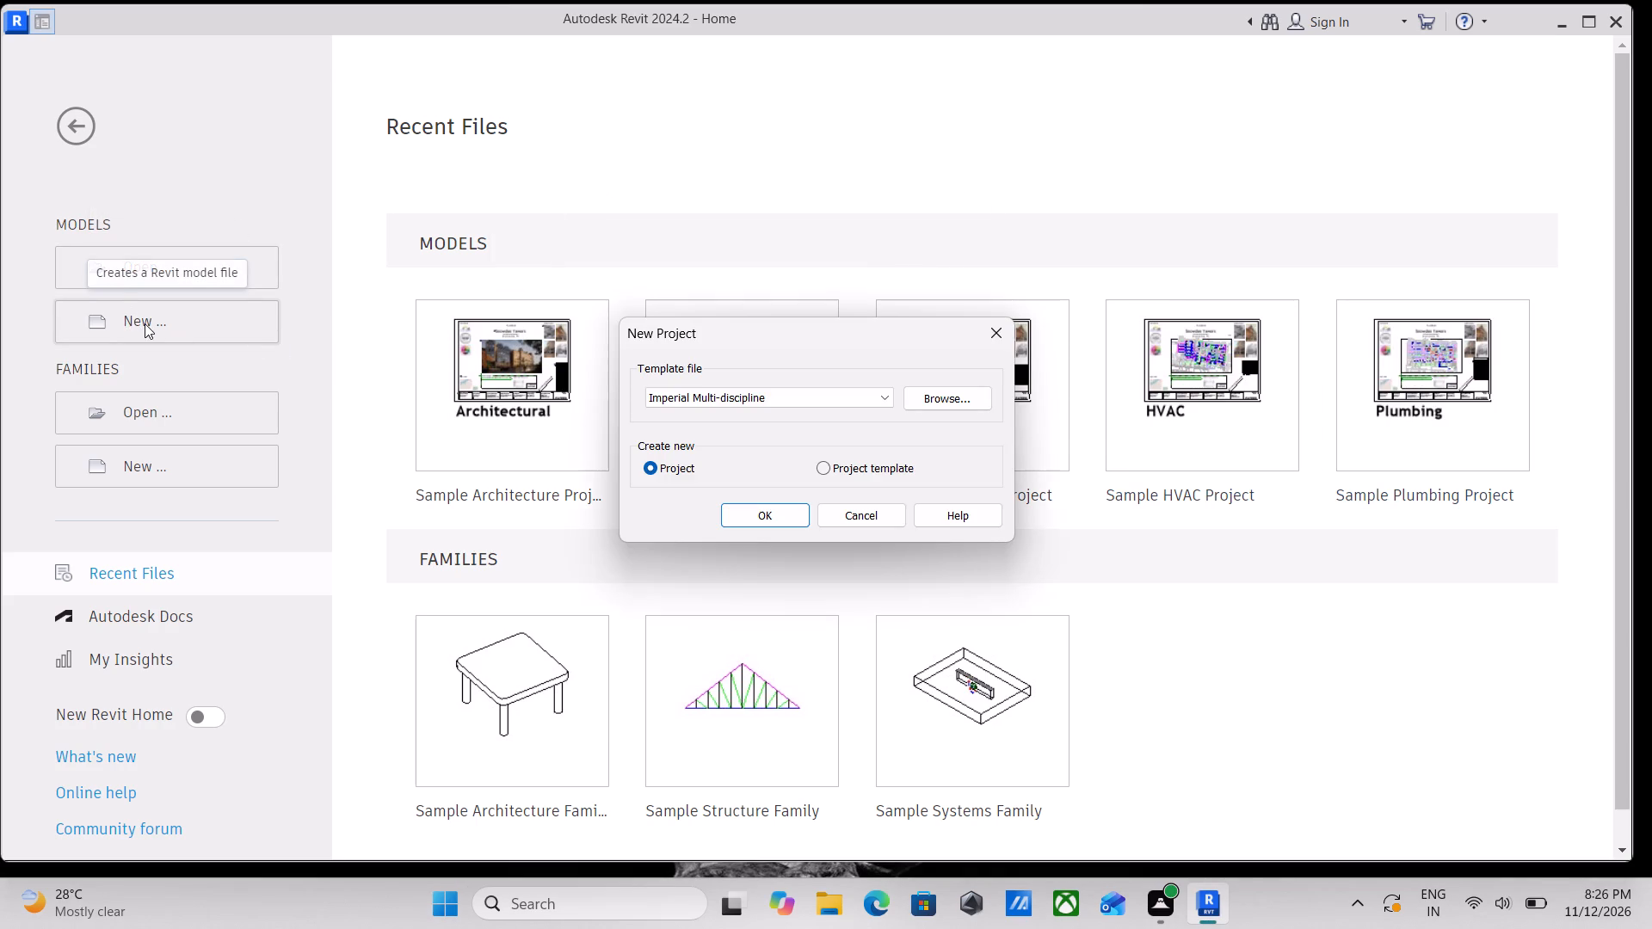
{"action": "left_click", "coordinate": [802, 397]}
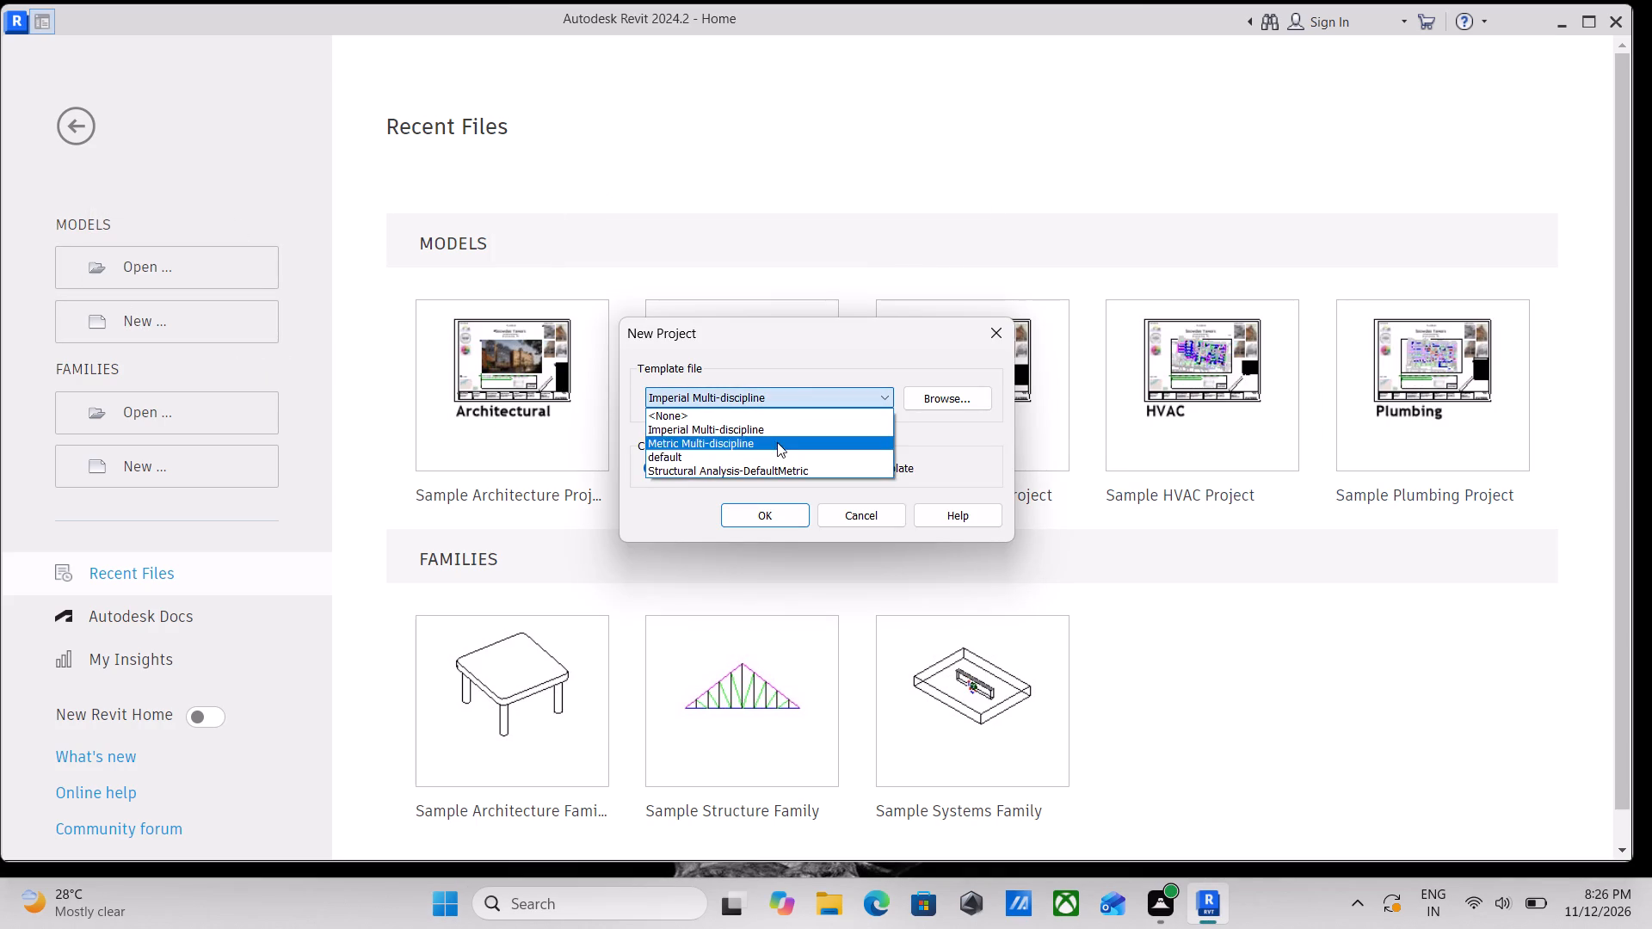
{"action": "left_click", "coordinate": [767, 464]}
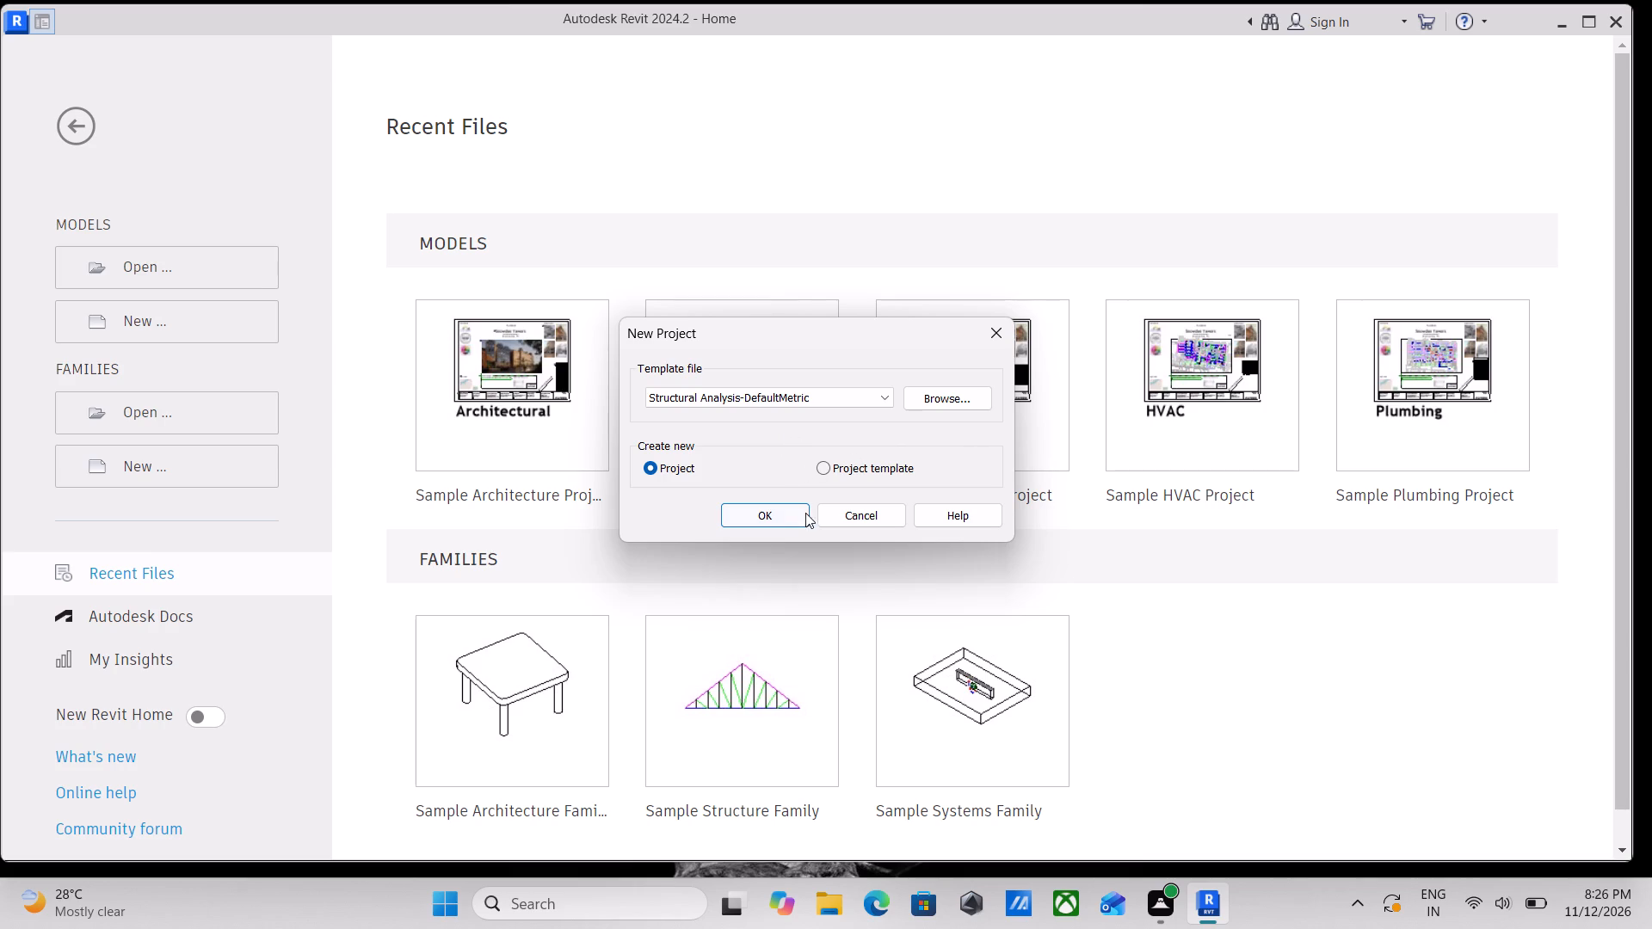
{"action": "left_click", "coordinate": [761, 514]}
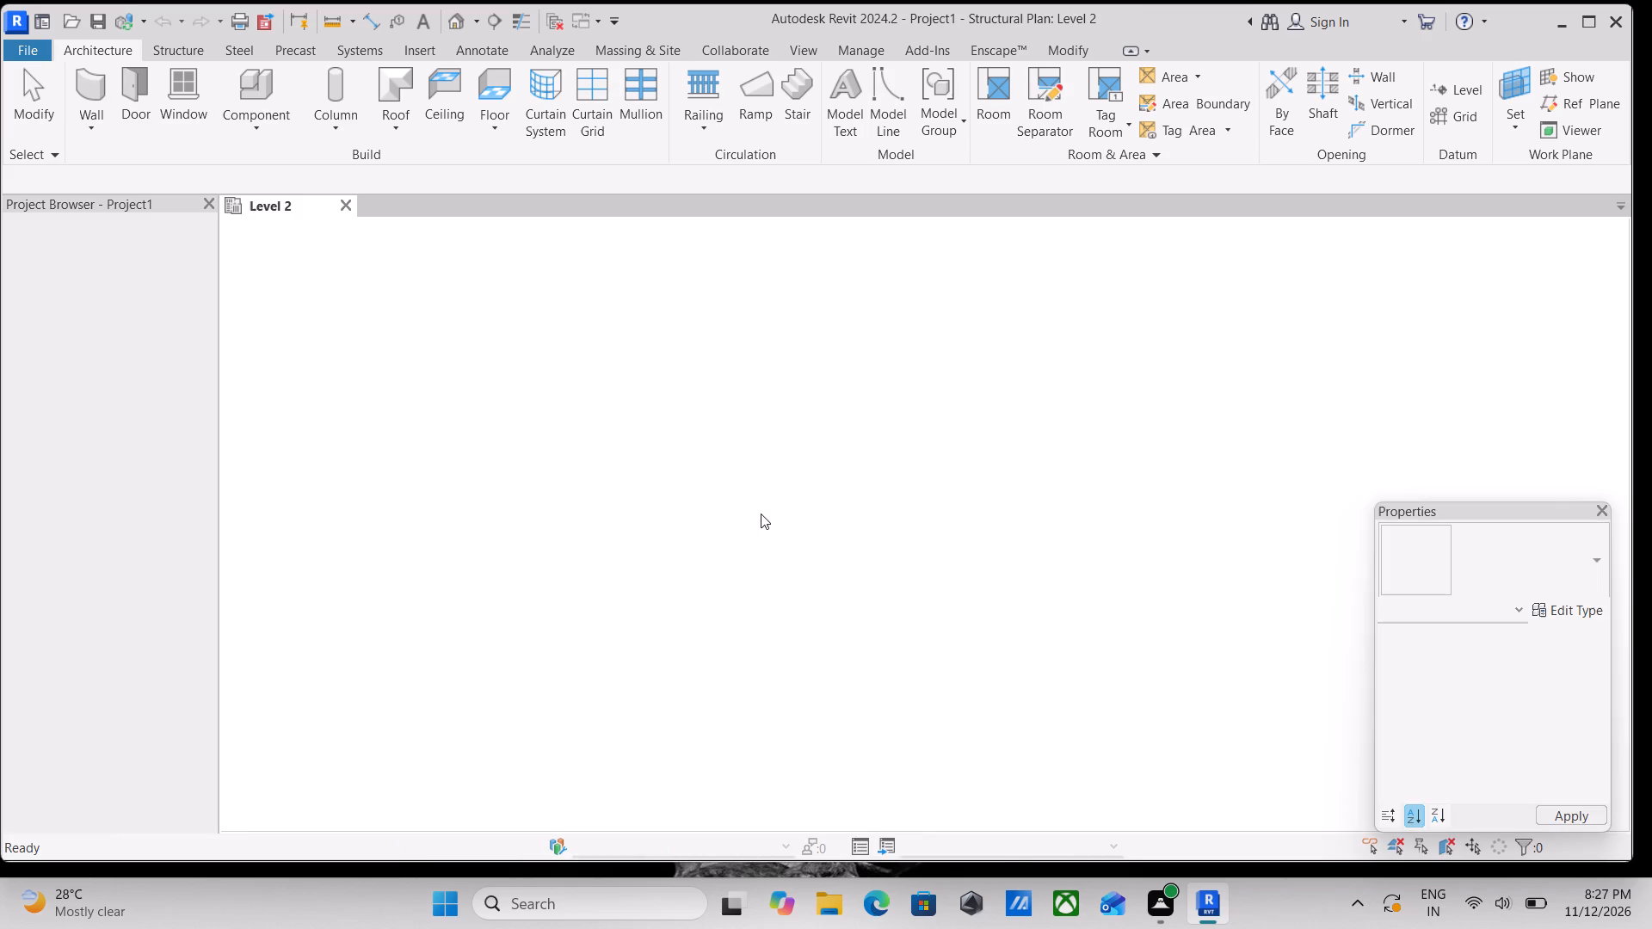
Open the Level 1 structural plan and look over its empty drawing area.
{"action": "scroll", "coordinate": [908, 579], "scroll_direction": "down", "scroll_amount": 1}
{"action": "scroll", "coordinate": [1026, 618], "scroll_direction": "up", "scroll_amount": 1}
{"action": "scroll", "coordinate": [883, 508], "scroll_direction": "down", "scroll_amount": 2}
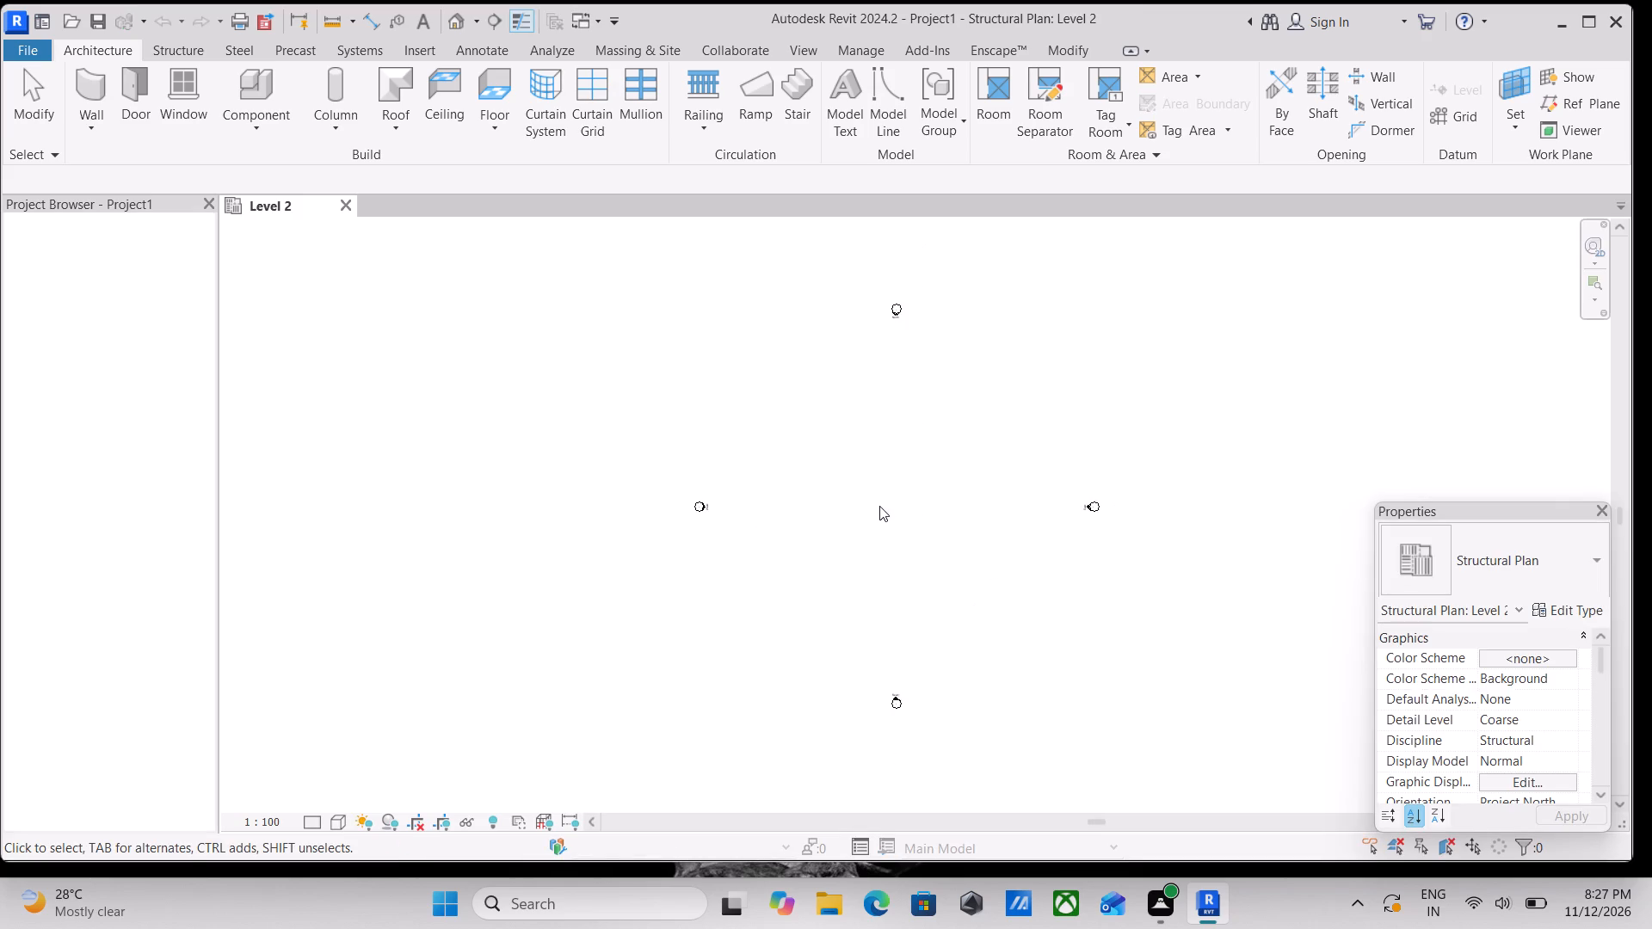
{"action": "middle_click_drag", "start_coordinate": [879, 506], "coordinate": [756, 576]}
{"action": "middle_click_drag", "start_coordinate": [819, 538], "coordinate": [848, 564]}
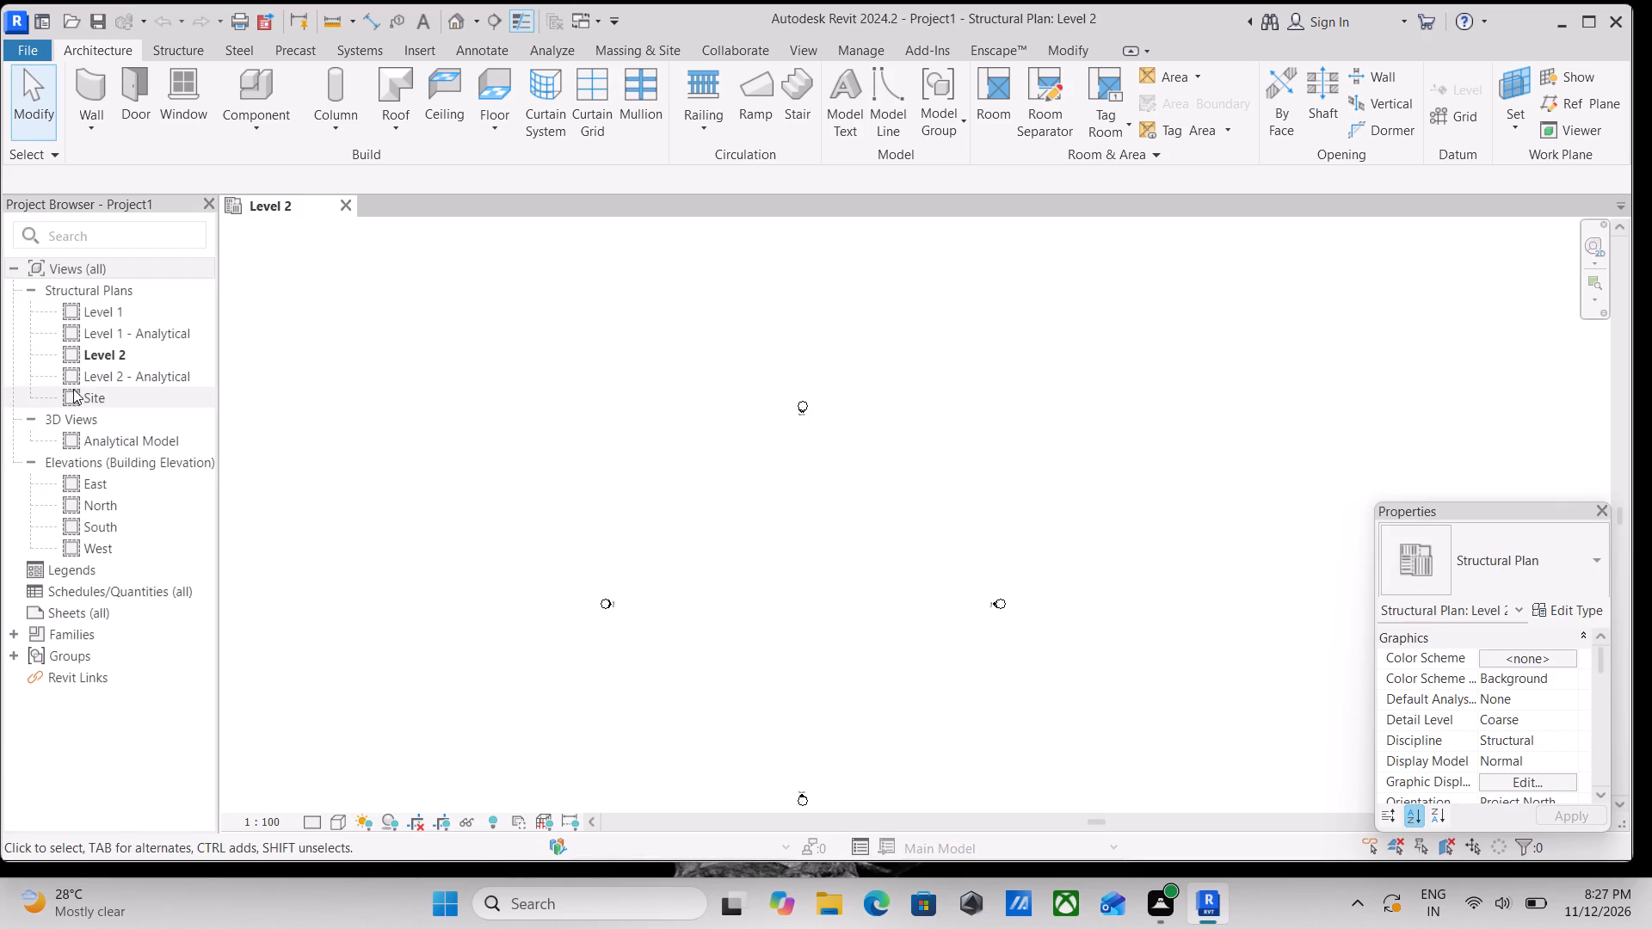
{"action": "left_click", "coordinate": [122, 370]}
{"action": "double_click", "coordinate": [115, 305]}
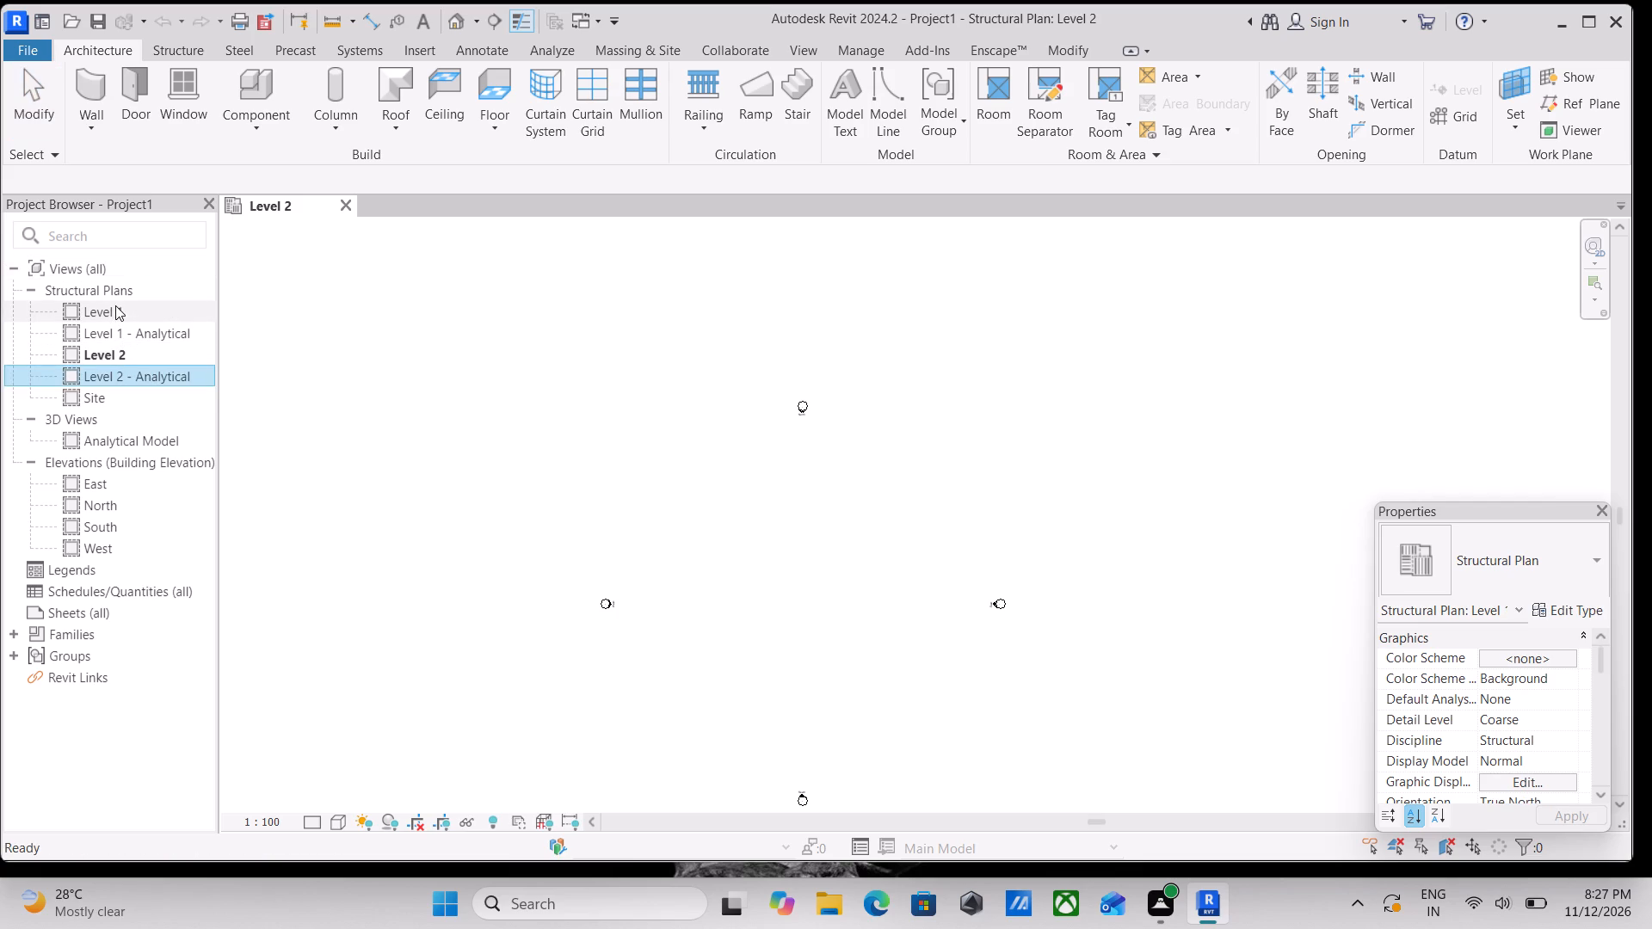
{"action": "scroll", "coordinate": [630, 423], "scroll_direction": "down", "scroll_amount": 2}
{"action": "scroll", "coordinate": [783, 543], "scroll_direction": "up", "scroll_amount": 2}
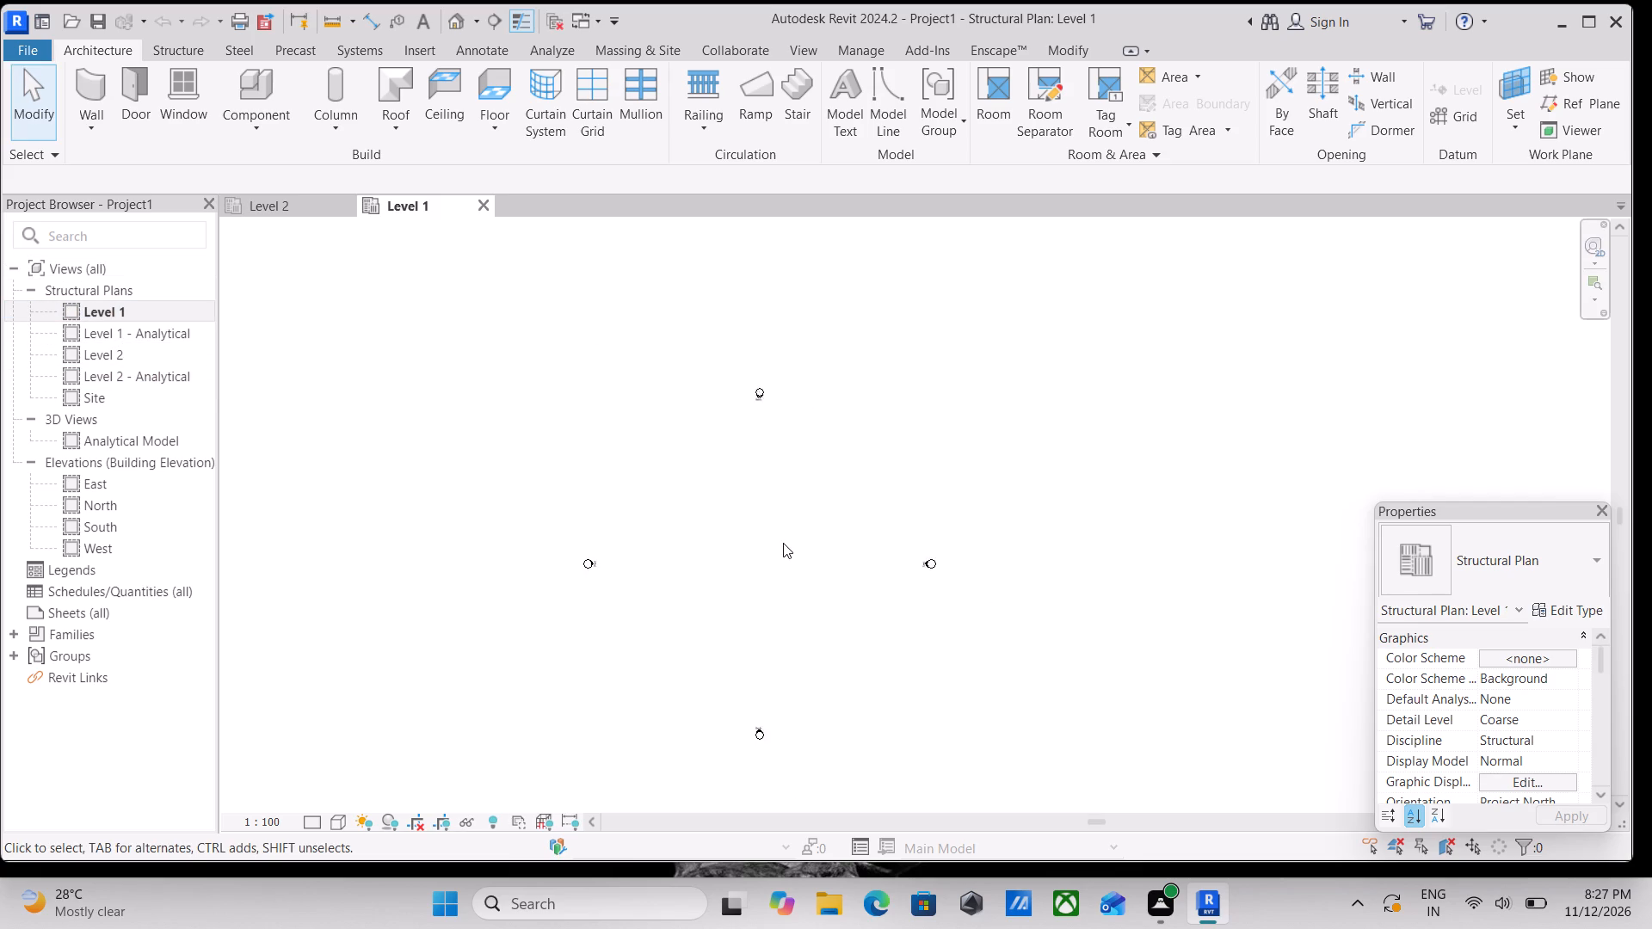
{"action": "scroll", "coordinate": [783, 543], "scroll_direction": "up", "scroll_amount": 1}
In the North elevation, create a new level by picking Level 1 with a 6' offset below it.
{"action": "double_click", "coordinate": [91, 501]}
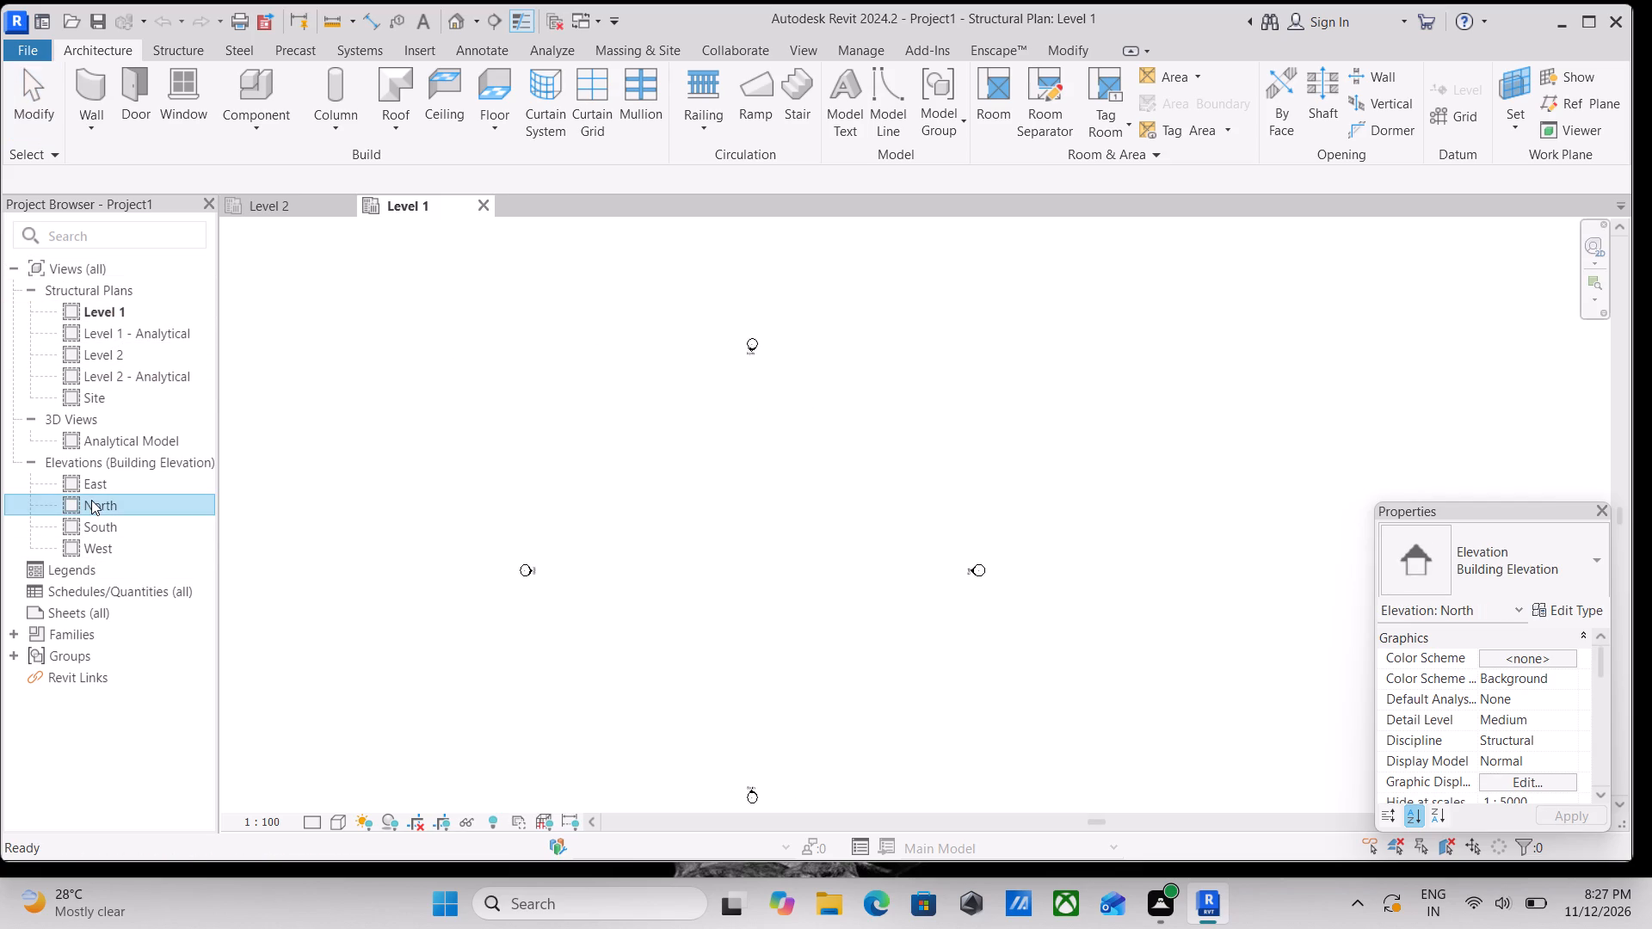
{"action": "scroll", "coordinate": [730, 477], "scroll_direction": "down", "scroll_amount": 3}
{"action": "middle_click_drag", "start_coordinate": [722, 473], "coordinate": [564, 464]}
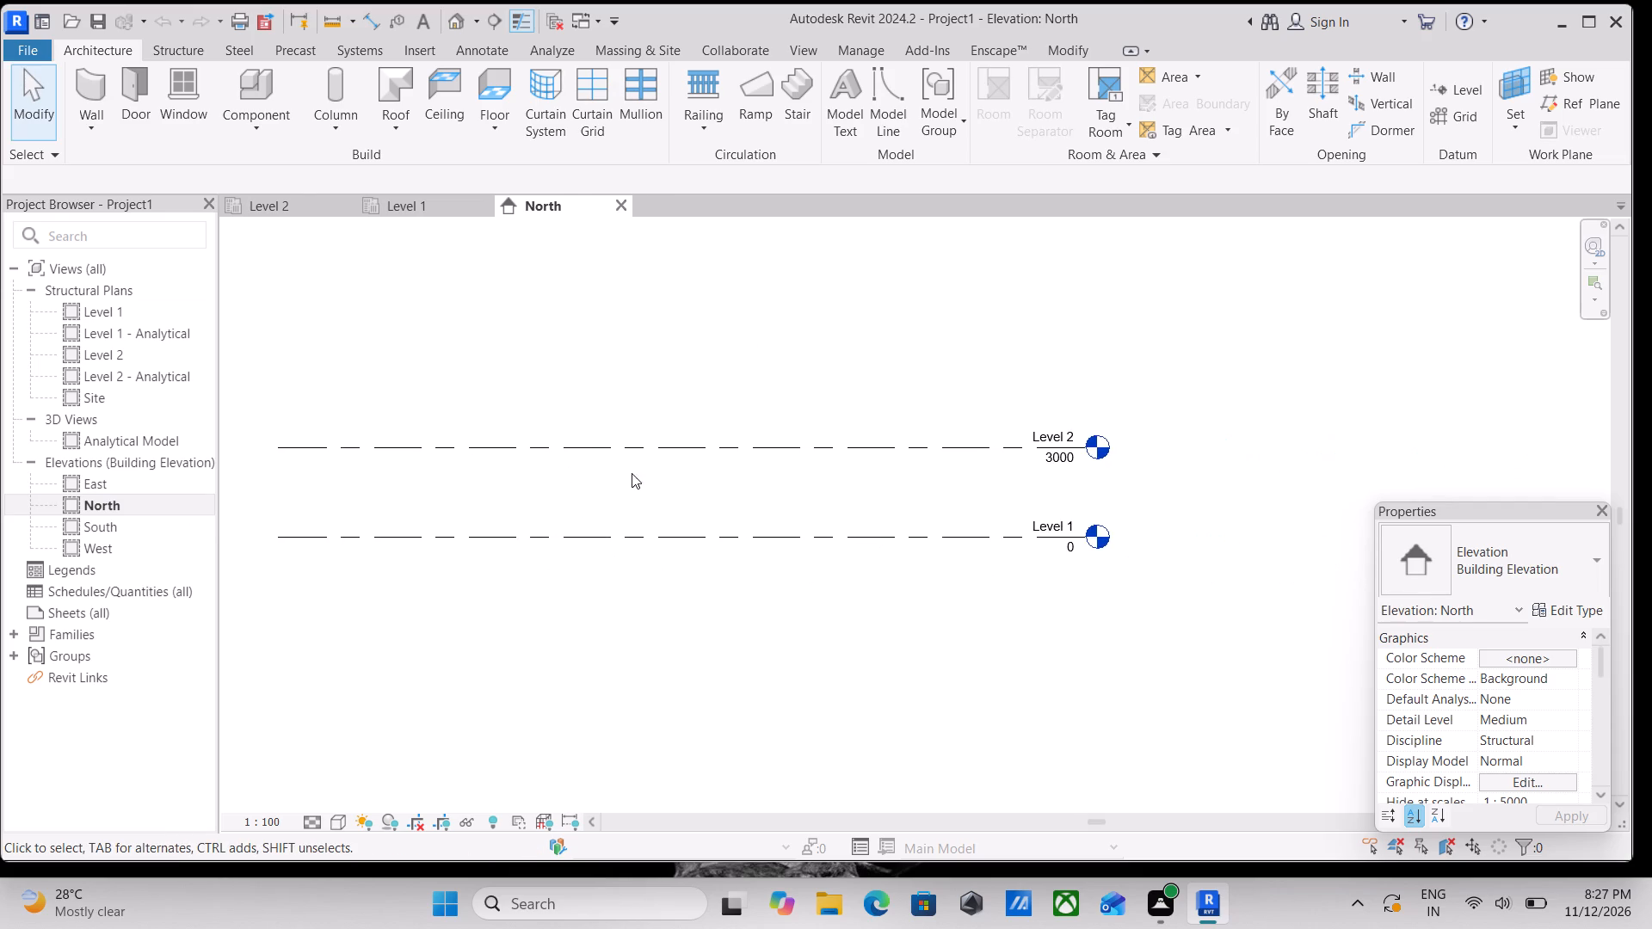
{"action": "scroll", "coordinate": [636, 477], "scroll_direction": "up", "scroll_amount": 2}
{"action": "type", "text": "ll"}
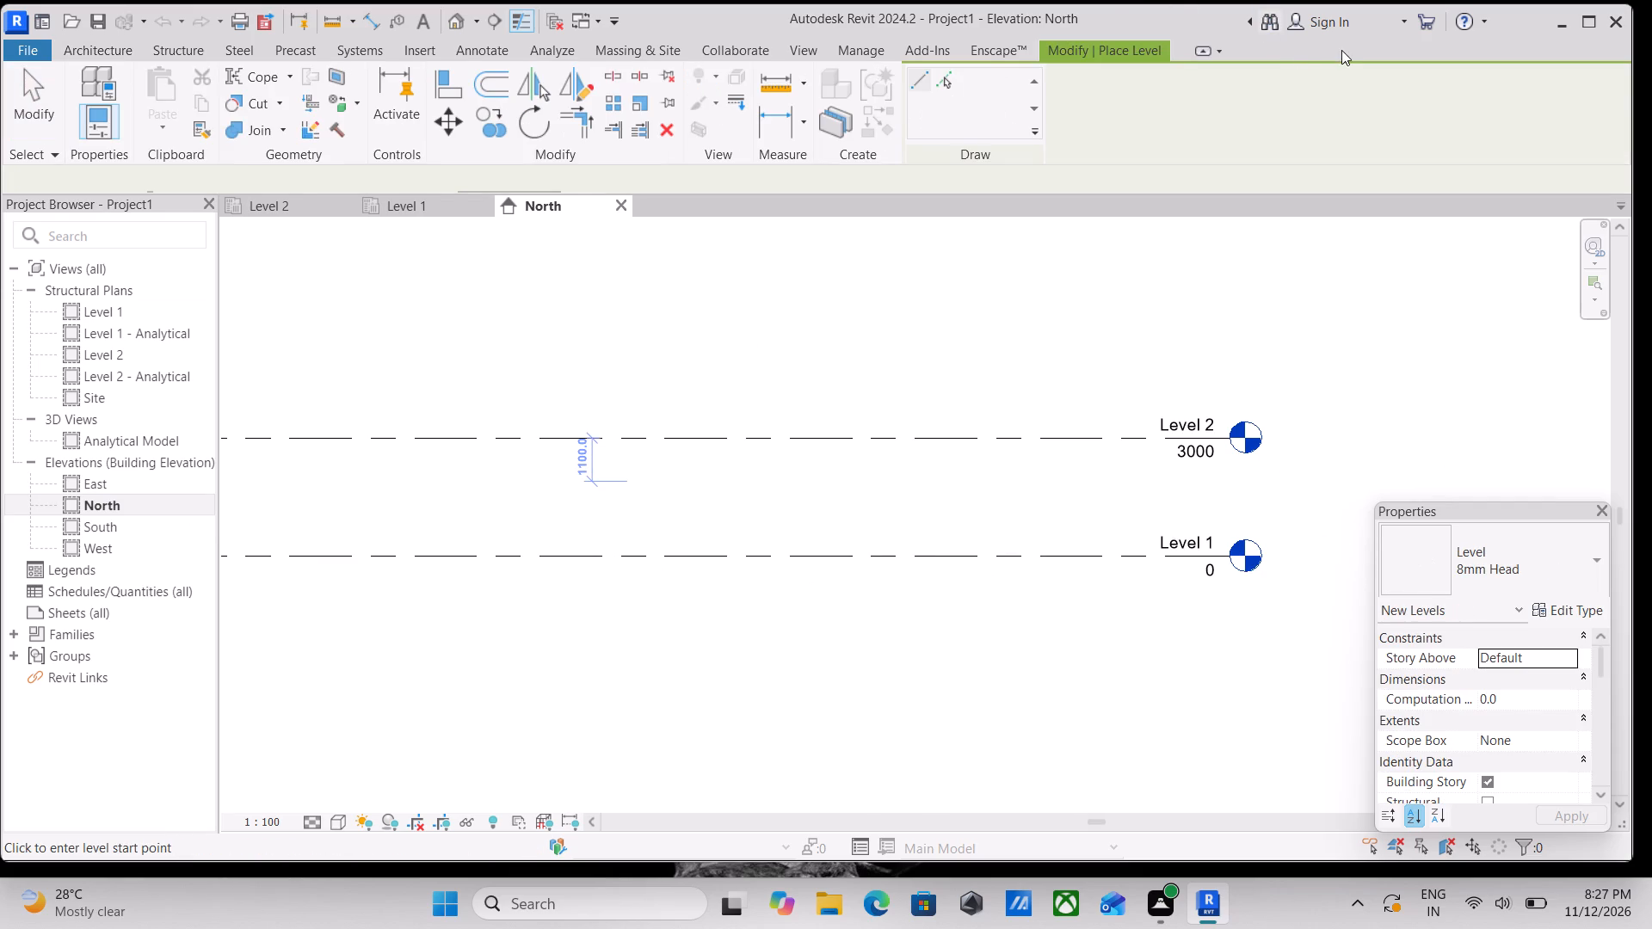
{"action": "left_click", "coordinate": [953, 86]}
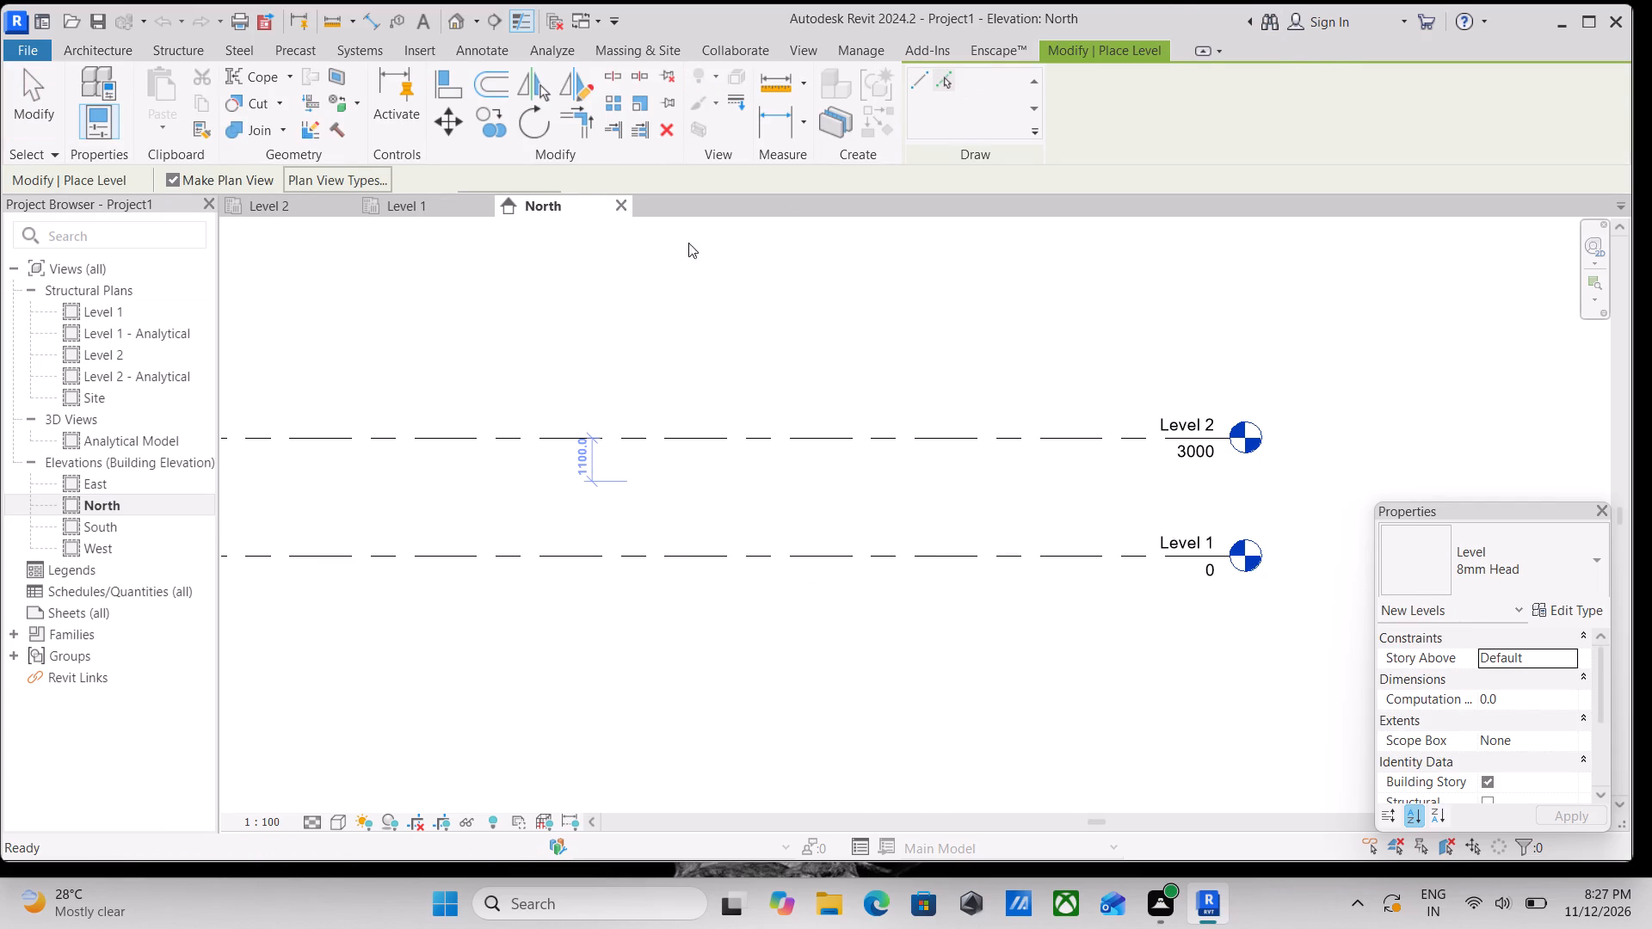
{"action": "left_click_drag", "start_coordinate": [490, 169], "coordinate": [389, 199]}
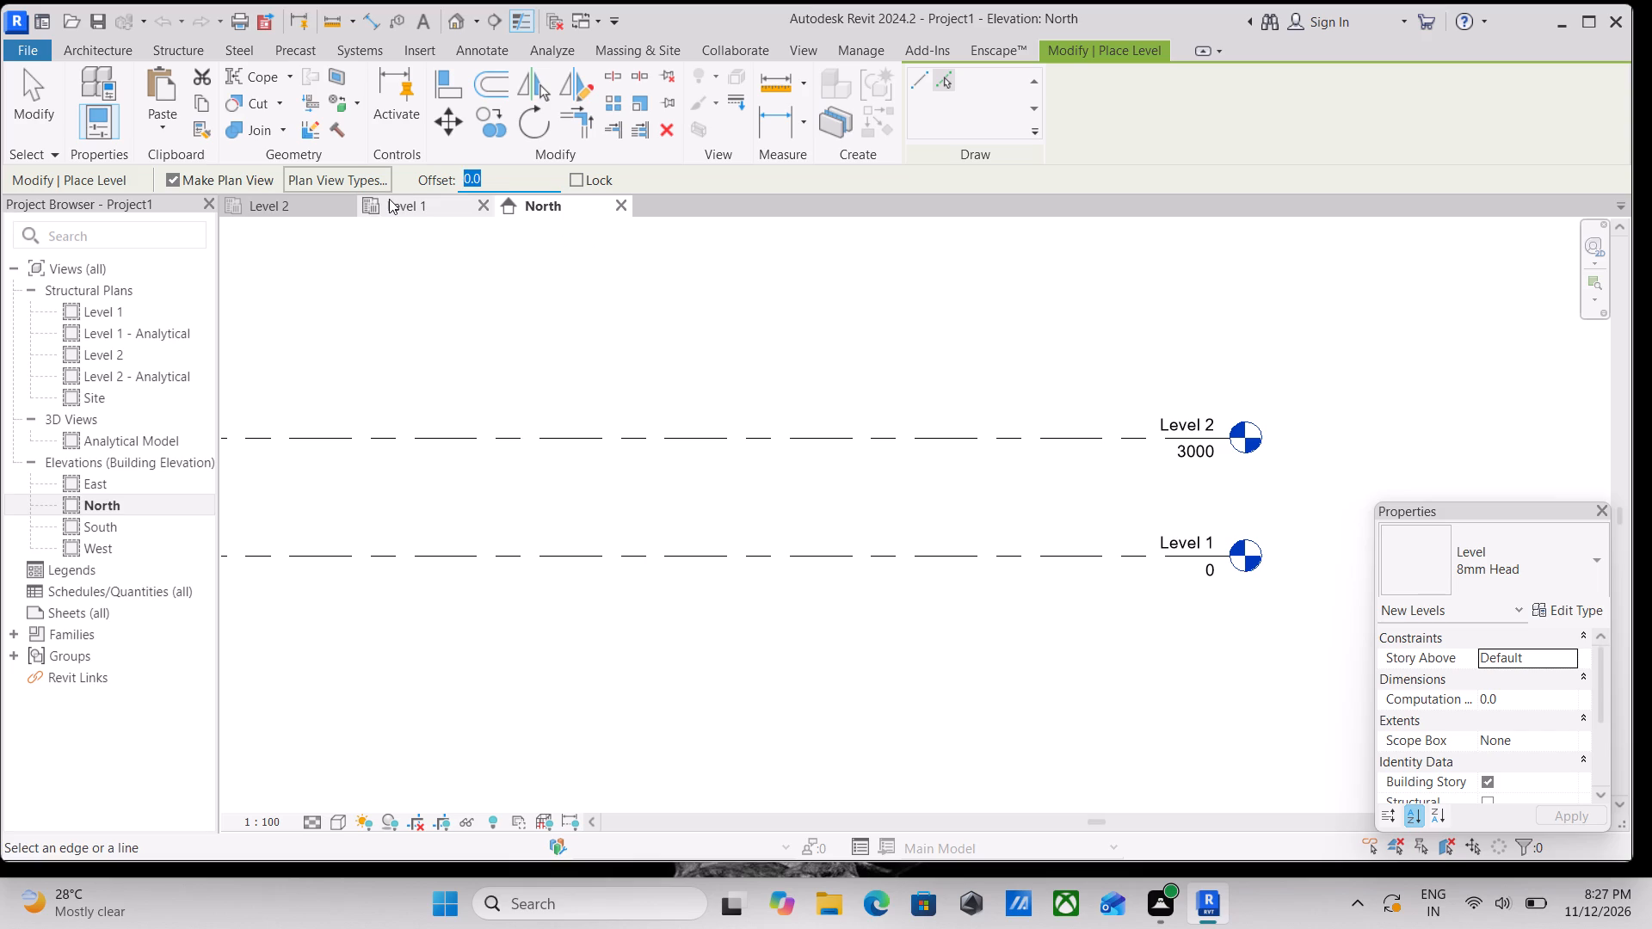
{"action": "type", "text": "6'"}
{"action": "key", "text": "Return"}
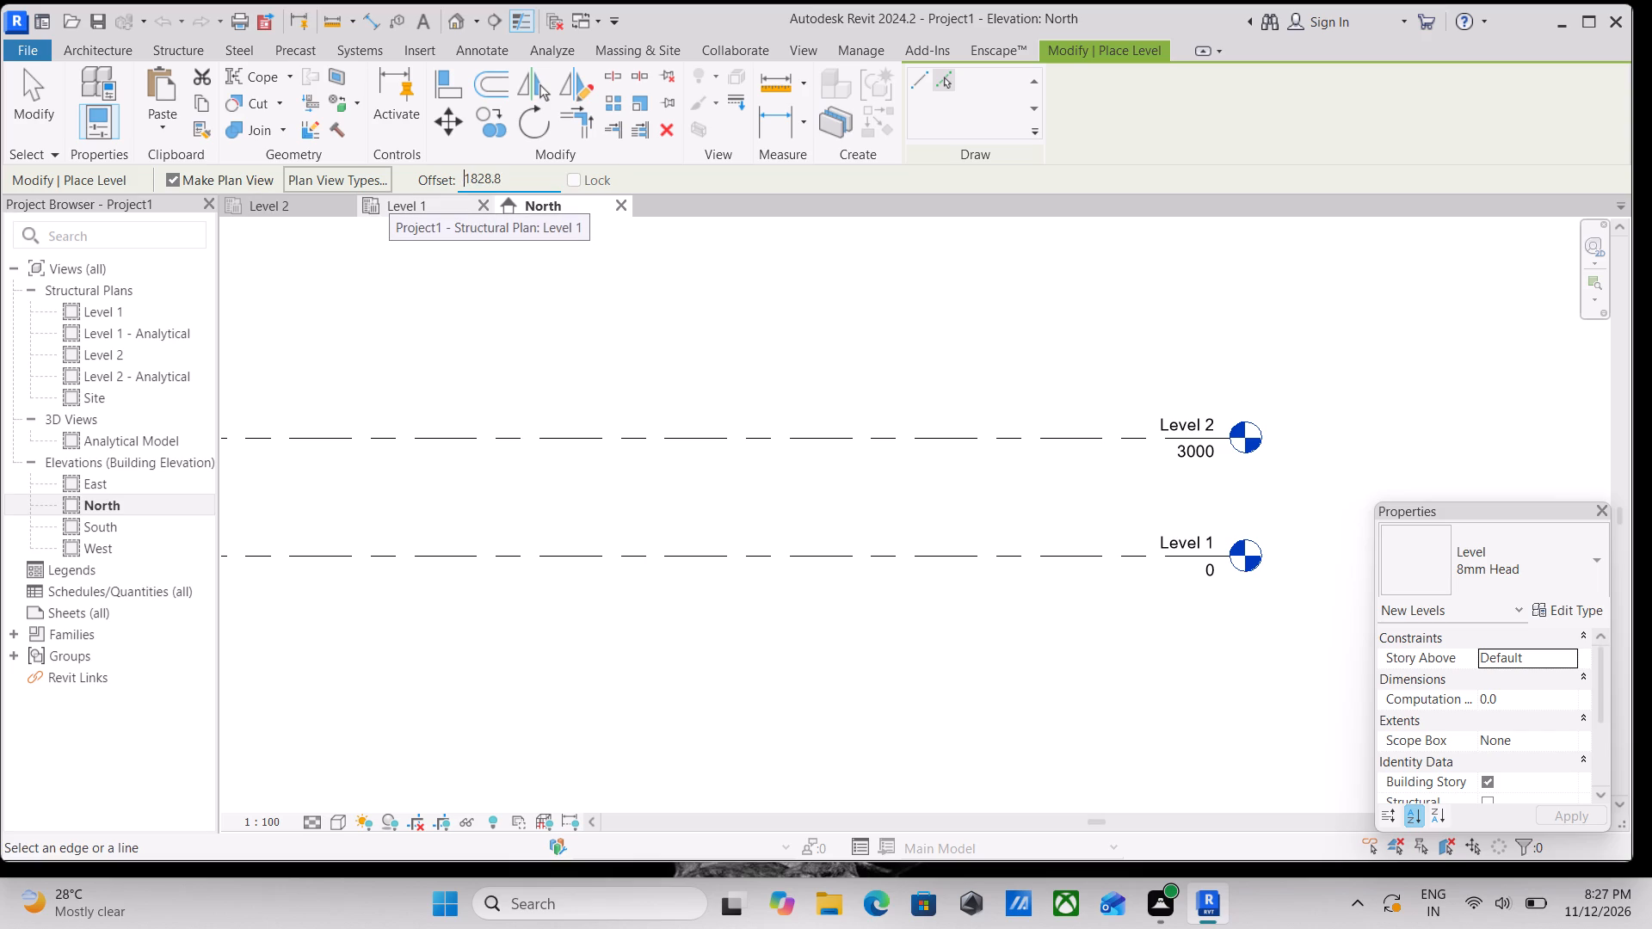
{"action": "left_click", "coordinate": [690, 557]}
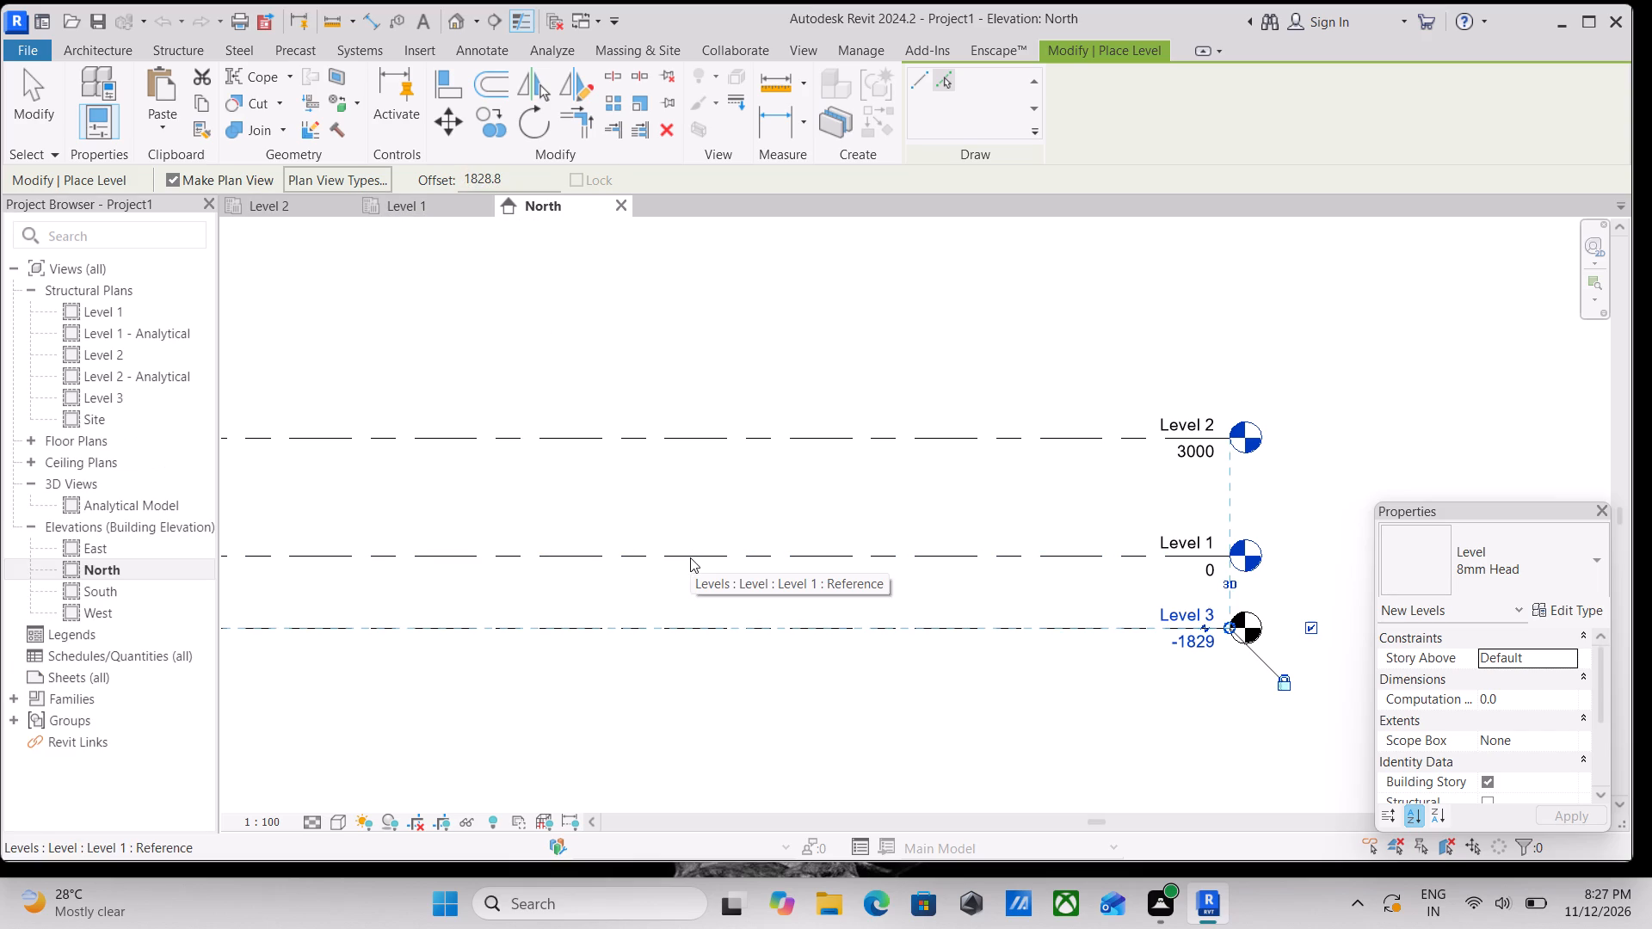
{"action": "key", "text": "Escape"}
{"action": "key", "text": "Escape"}
{"action": "scroll", "coordinate": [1078, 636], "scroll_direction": "up", "scroll_amount": 2}
{"action": "key", "text": "Escape"}
{"action": "key", "text": "Escape"}
{"action": "scroll", "coordinate": [1217, 607], "scroll_direction": "up", "scroll_amount": 2}
{"action": "key", "text": "Escape"}
Rename the new level below Level 1 as TOP OF FOOTING, renaming its corresponding views too.
{"action": "scroll", "coordinate": [1222, 602], "scroll_direction": "up", "scroll_amount": 2}
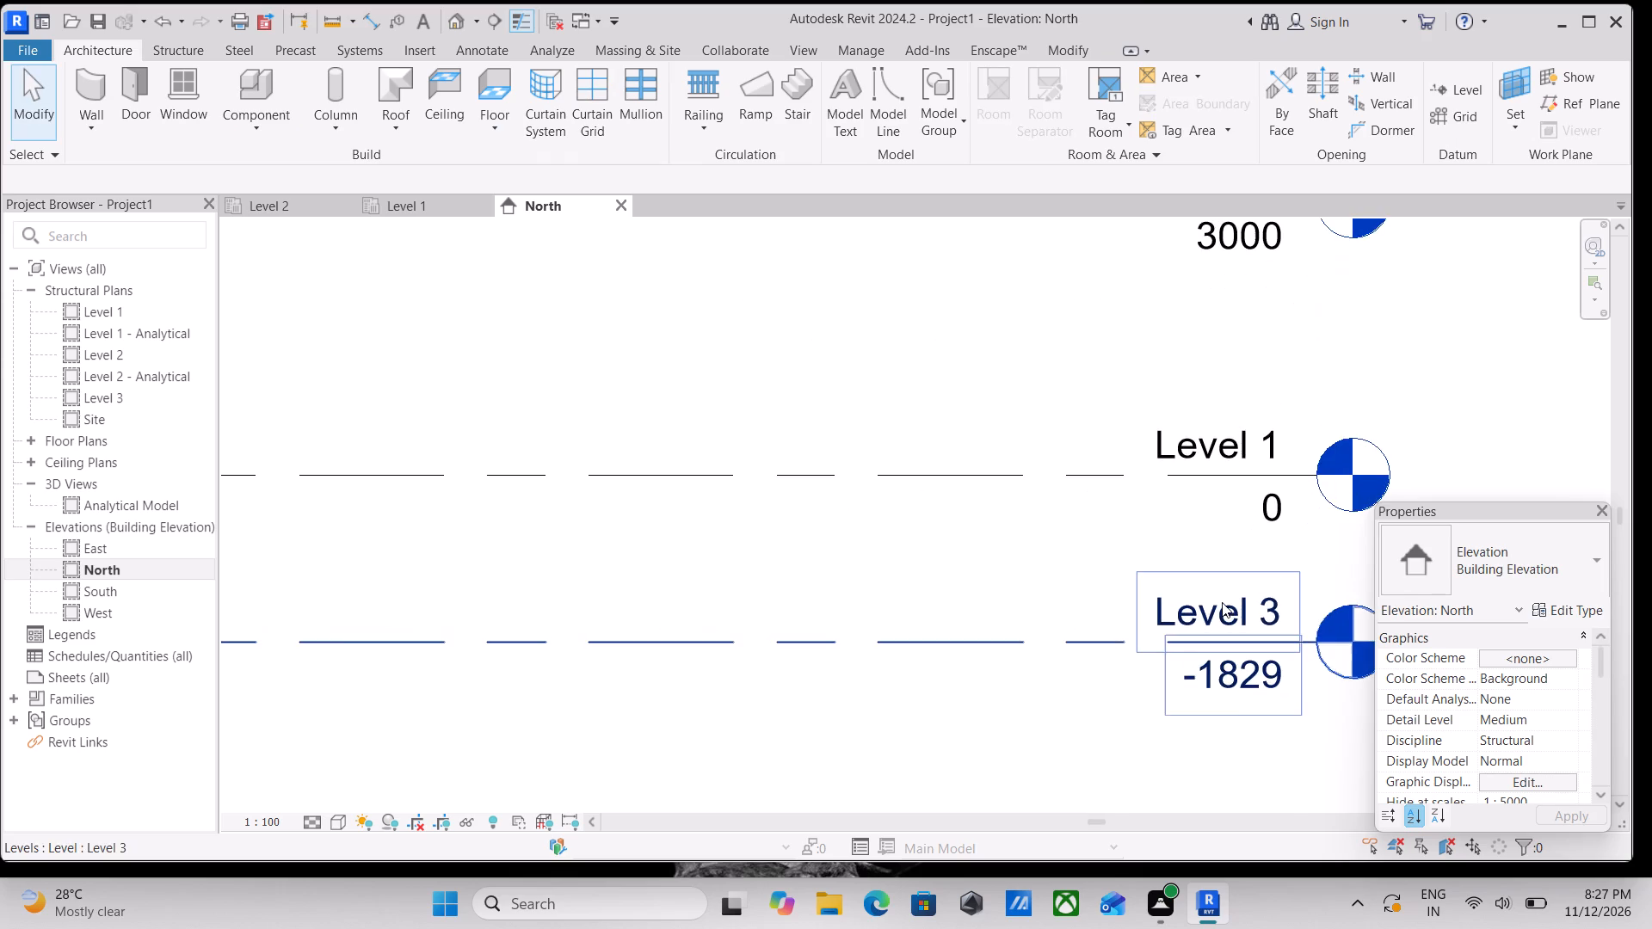
{"action": "scroll", "coordinate": [1222, 602], "scroll_direction": "up", "scroll_amount": 2}
{"action": "double_click", "coordinate": [1248, 626]}
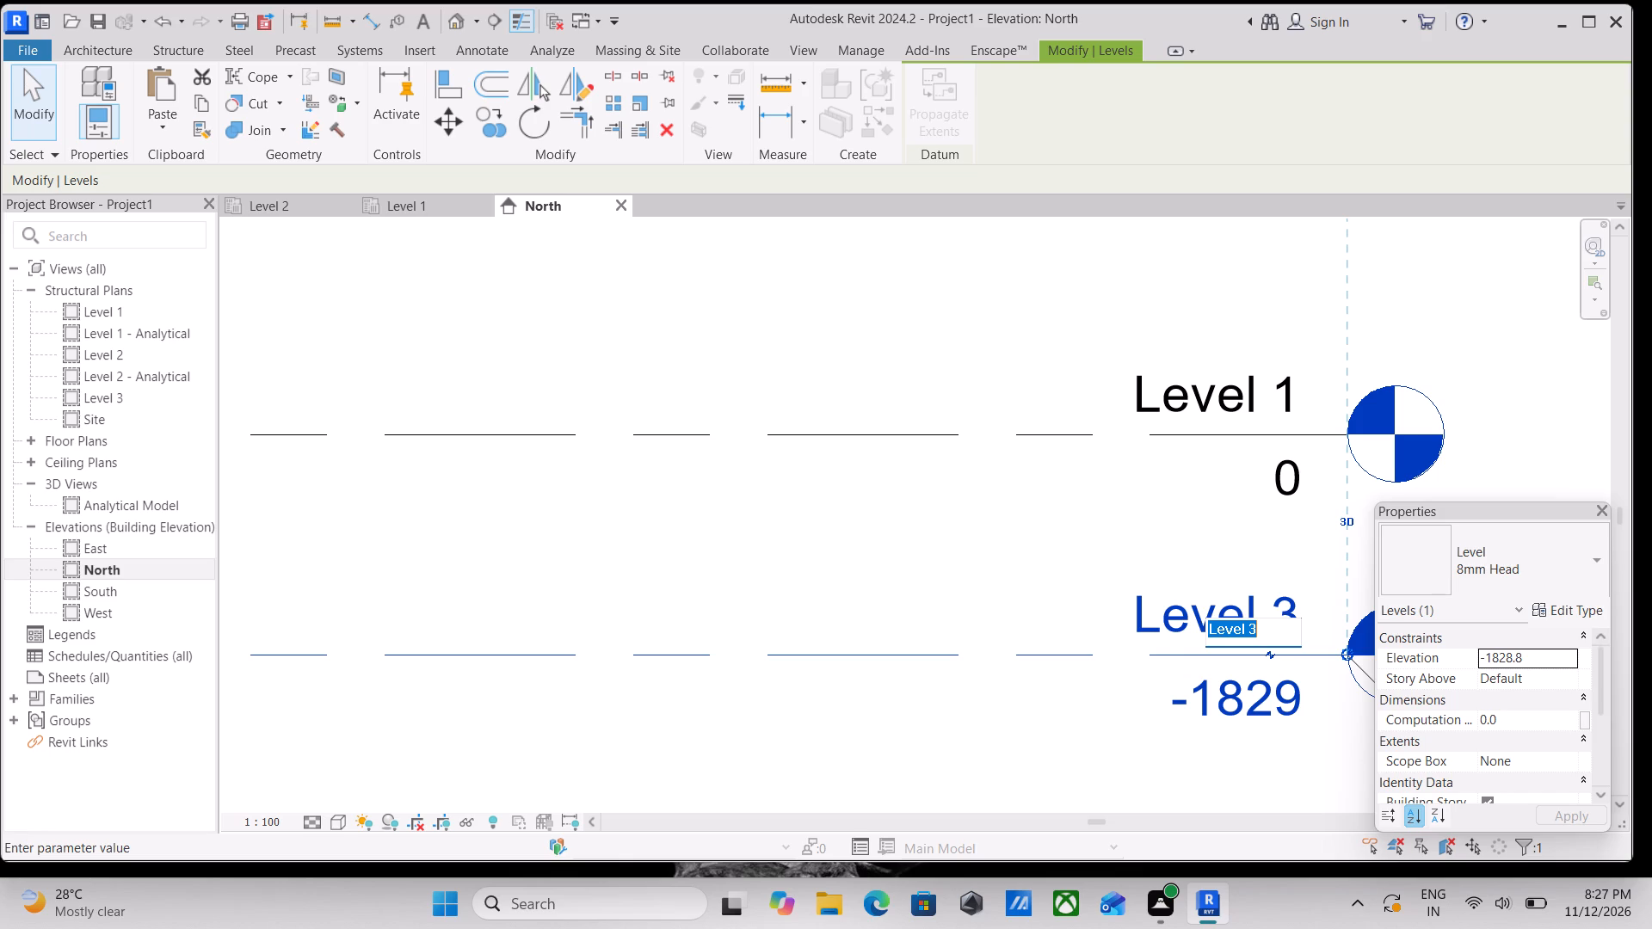
{"action": "key", "text": "t"}
{"action": "key", "text": "BackSpace"}
{"action": "type", "text": "TOP"}
{"action": "key", "text": "space"}
{"action": "type", "text": "OF"}
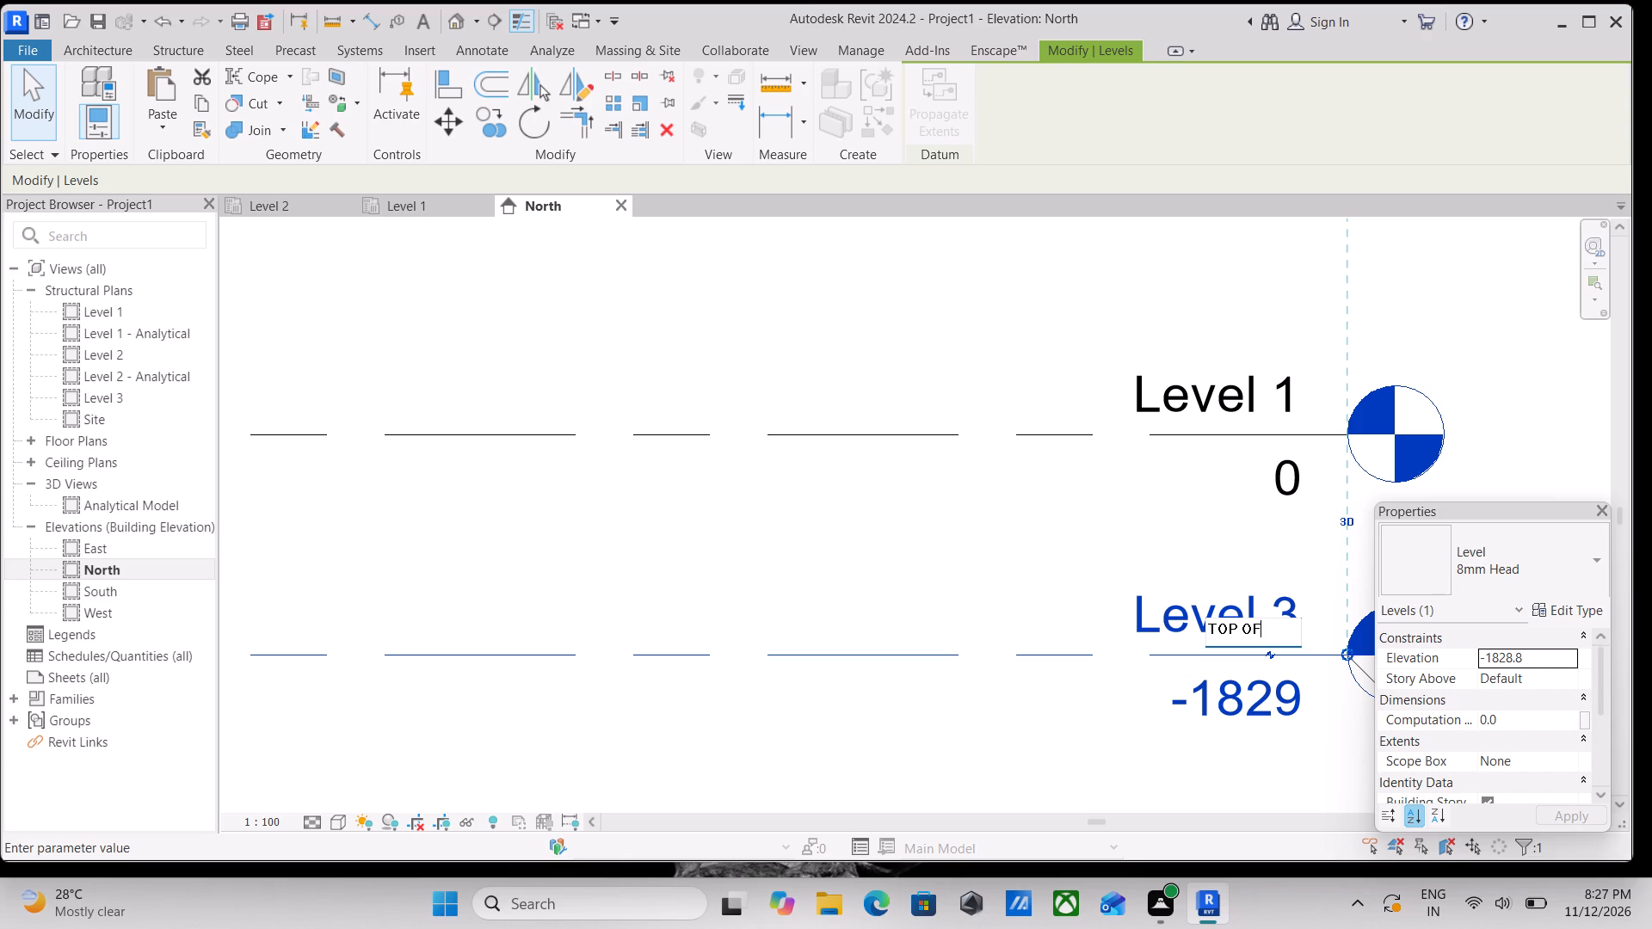
{"action": "key", "text": "space"}
{"action": "type", "text": "F"}
{"action": "type", "text": "OO"}
{"action": "type", "text": "TING"}
{"action": "key", "text": "Return"}
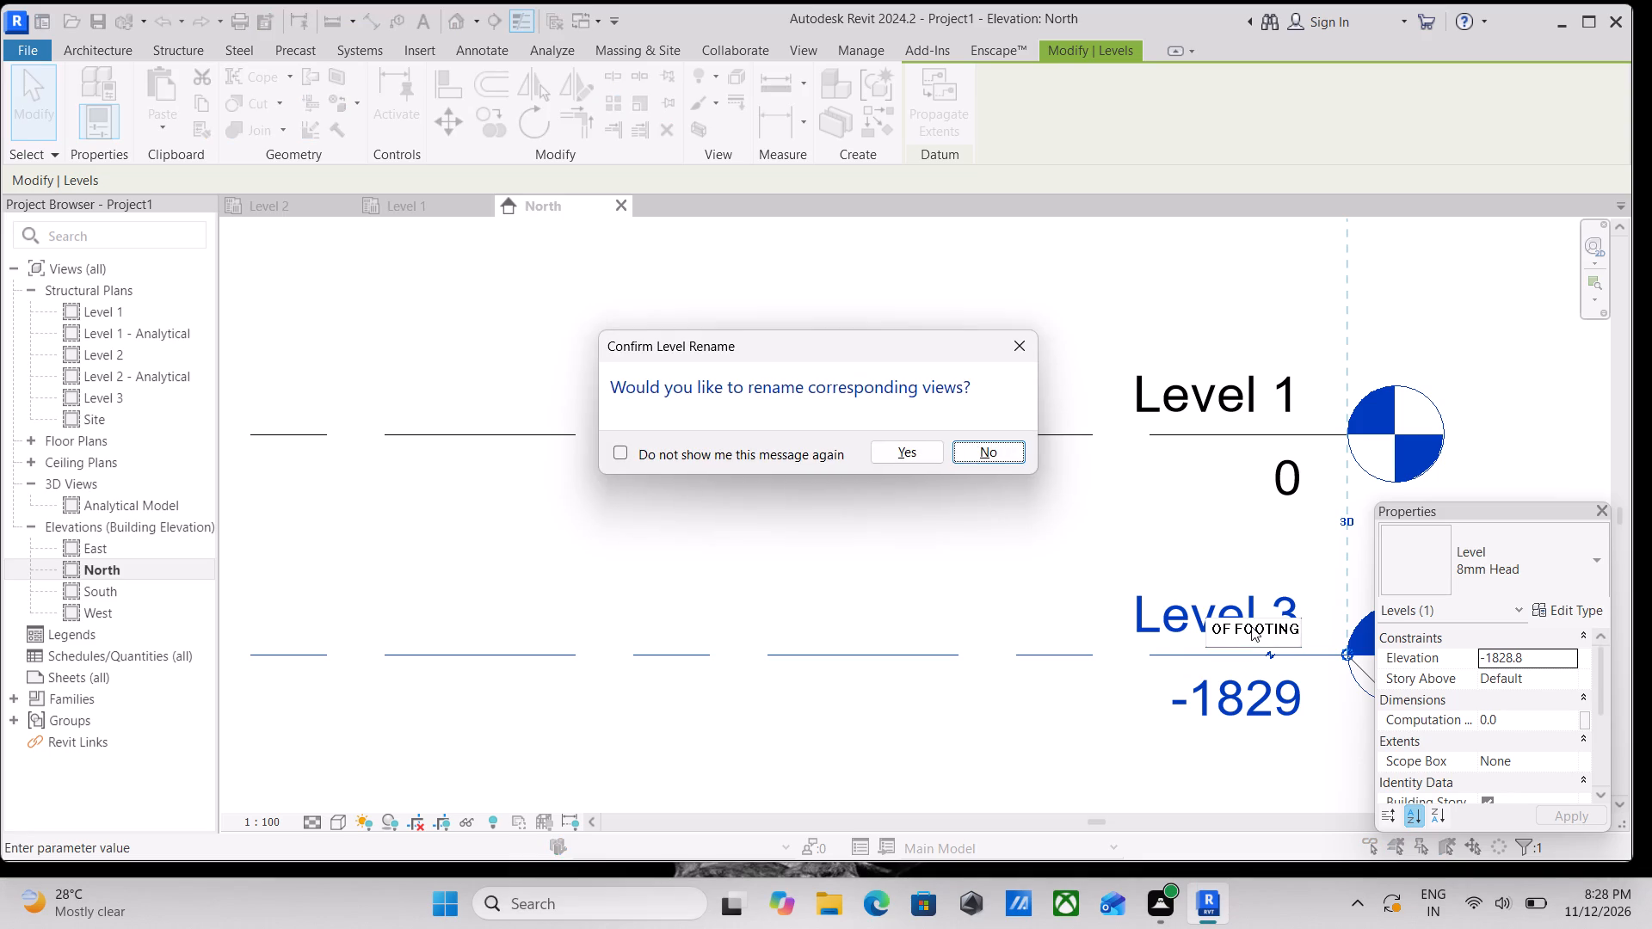
{"action": "left_click", "coordinate": [905, 458]}
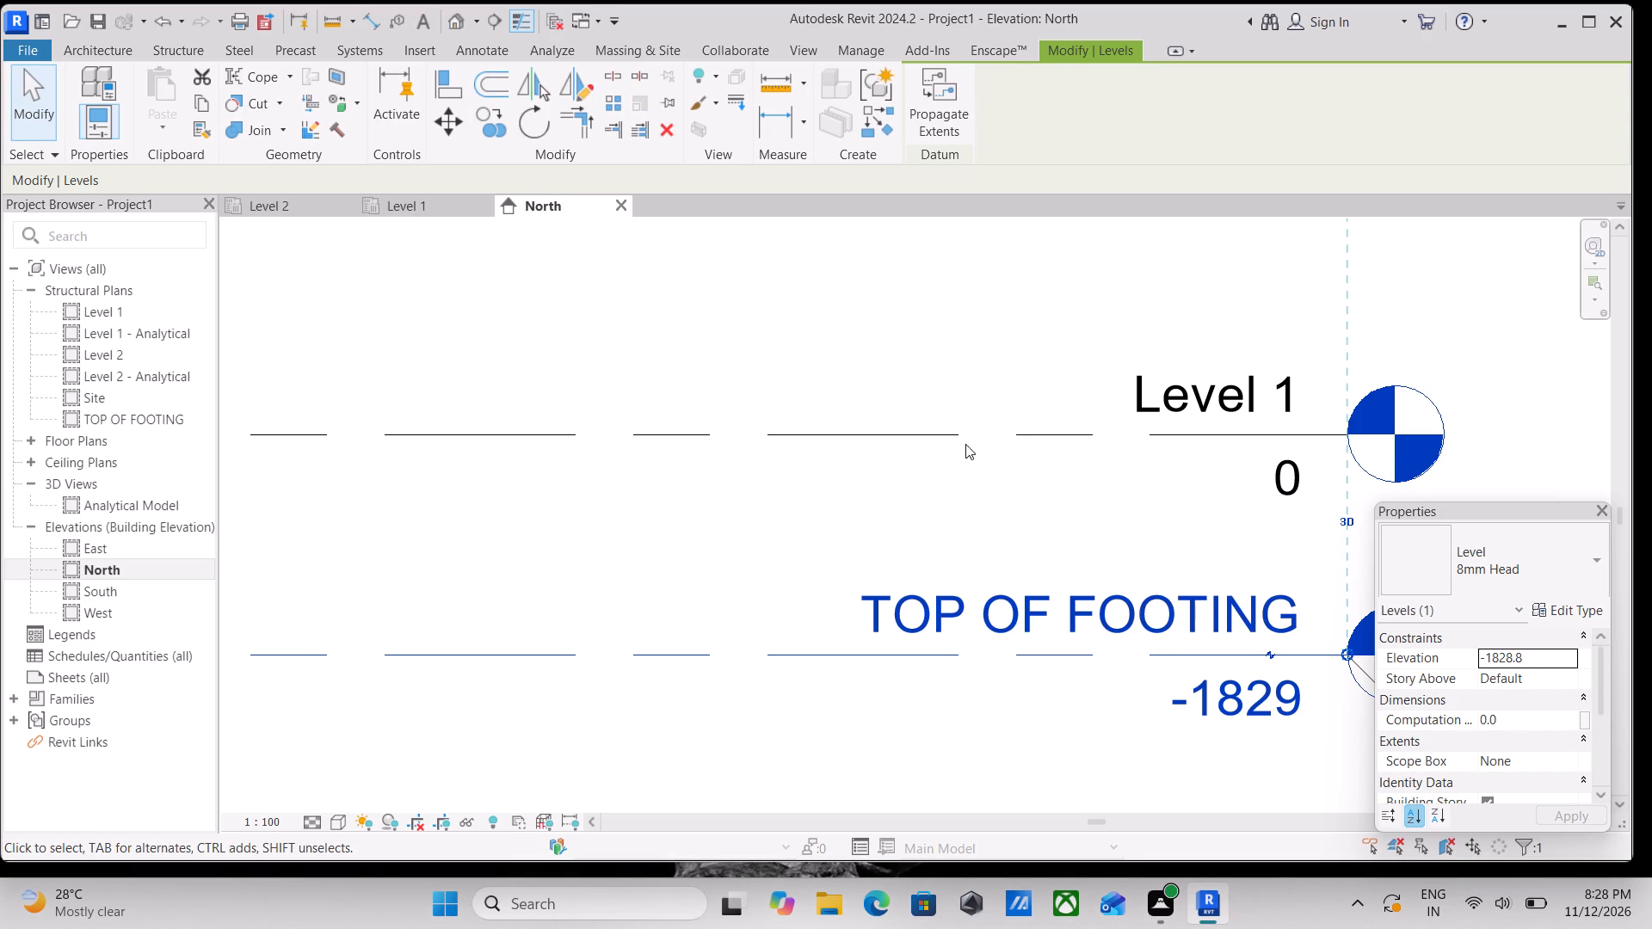
Rename Level 1 as GROUND LEVEL, renaming its corresponding views too.
{"action": "double_click", "coordinate": [1197, 379]}
{"action": "scroll", "coordinate": [1197, 379], "scroll_direction": "down", "scroll_amount": 3}
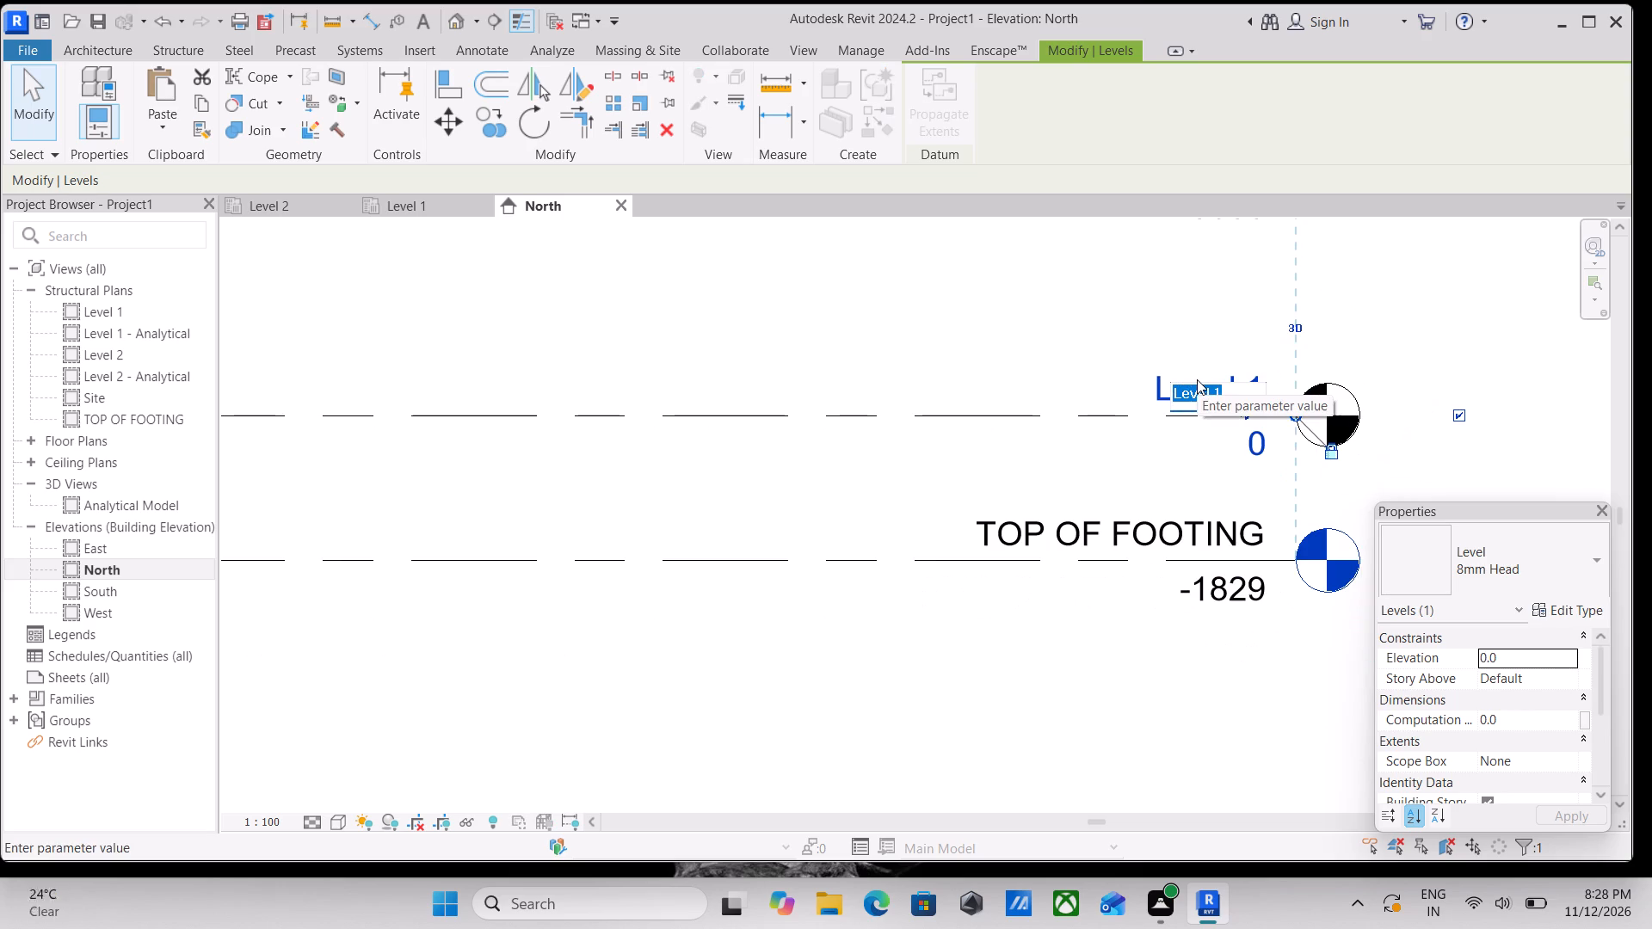
{"action": "type", "text": "GROU"}
{"action": "type", "text": "ND"}
{"action": "key", "text": "space"}
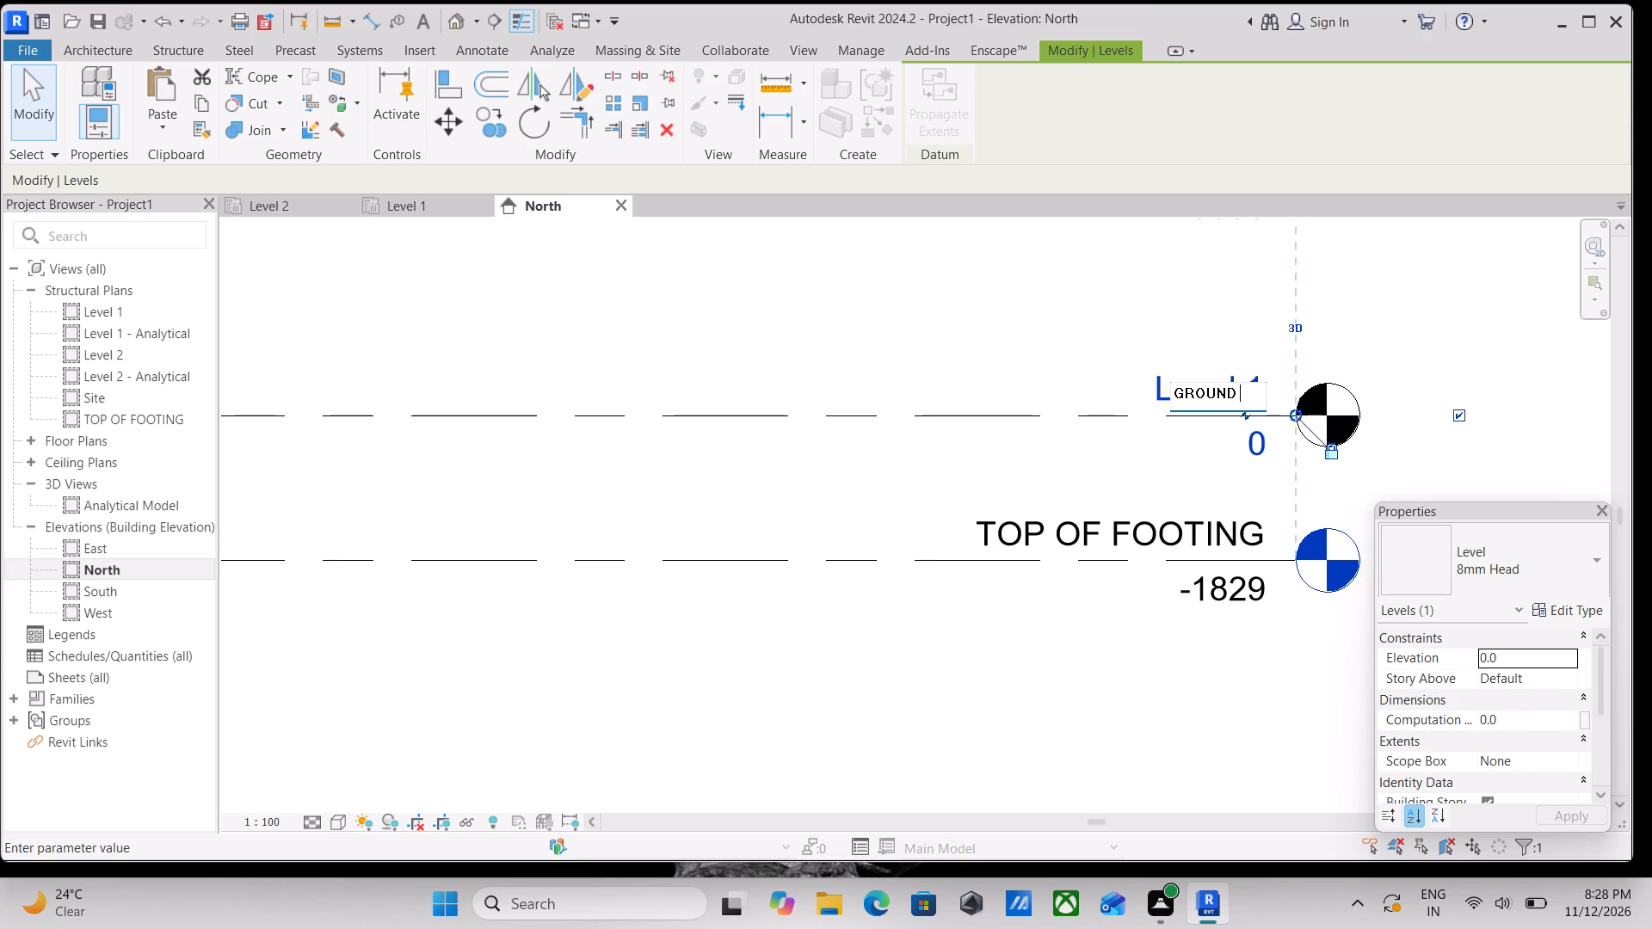
{"action": "type", "text": "LEVEL"}
{"action": "key", "text": "Return"}
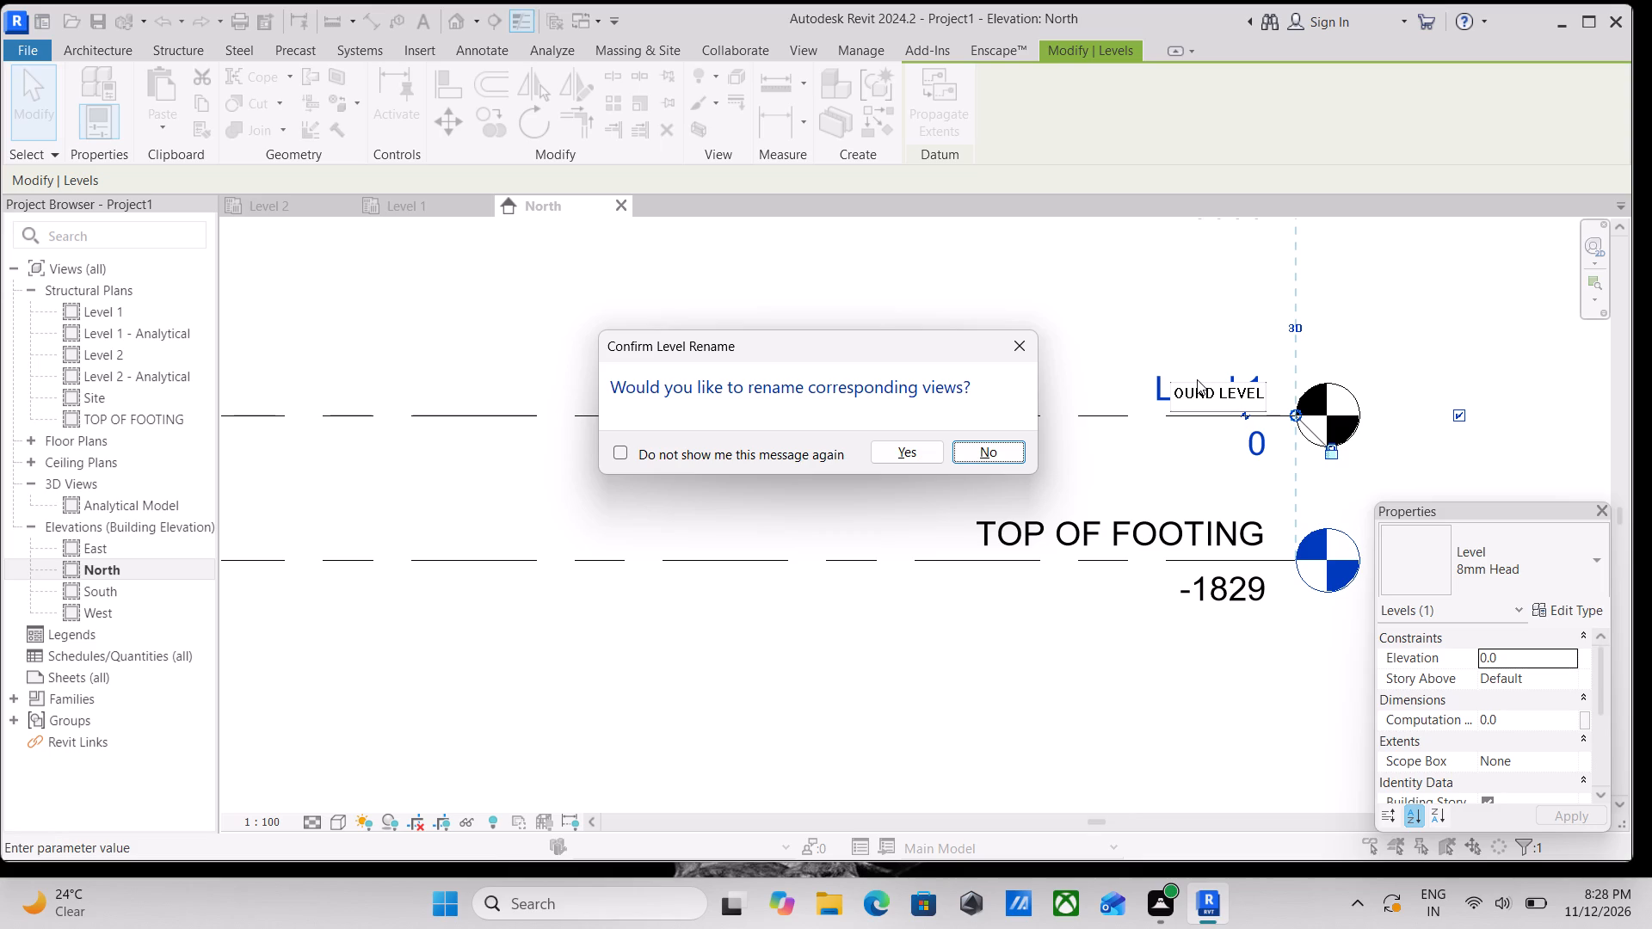
{"action": "left_click", "coordinate": [911, 460]}
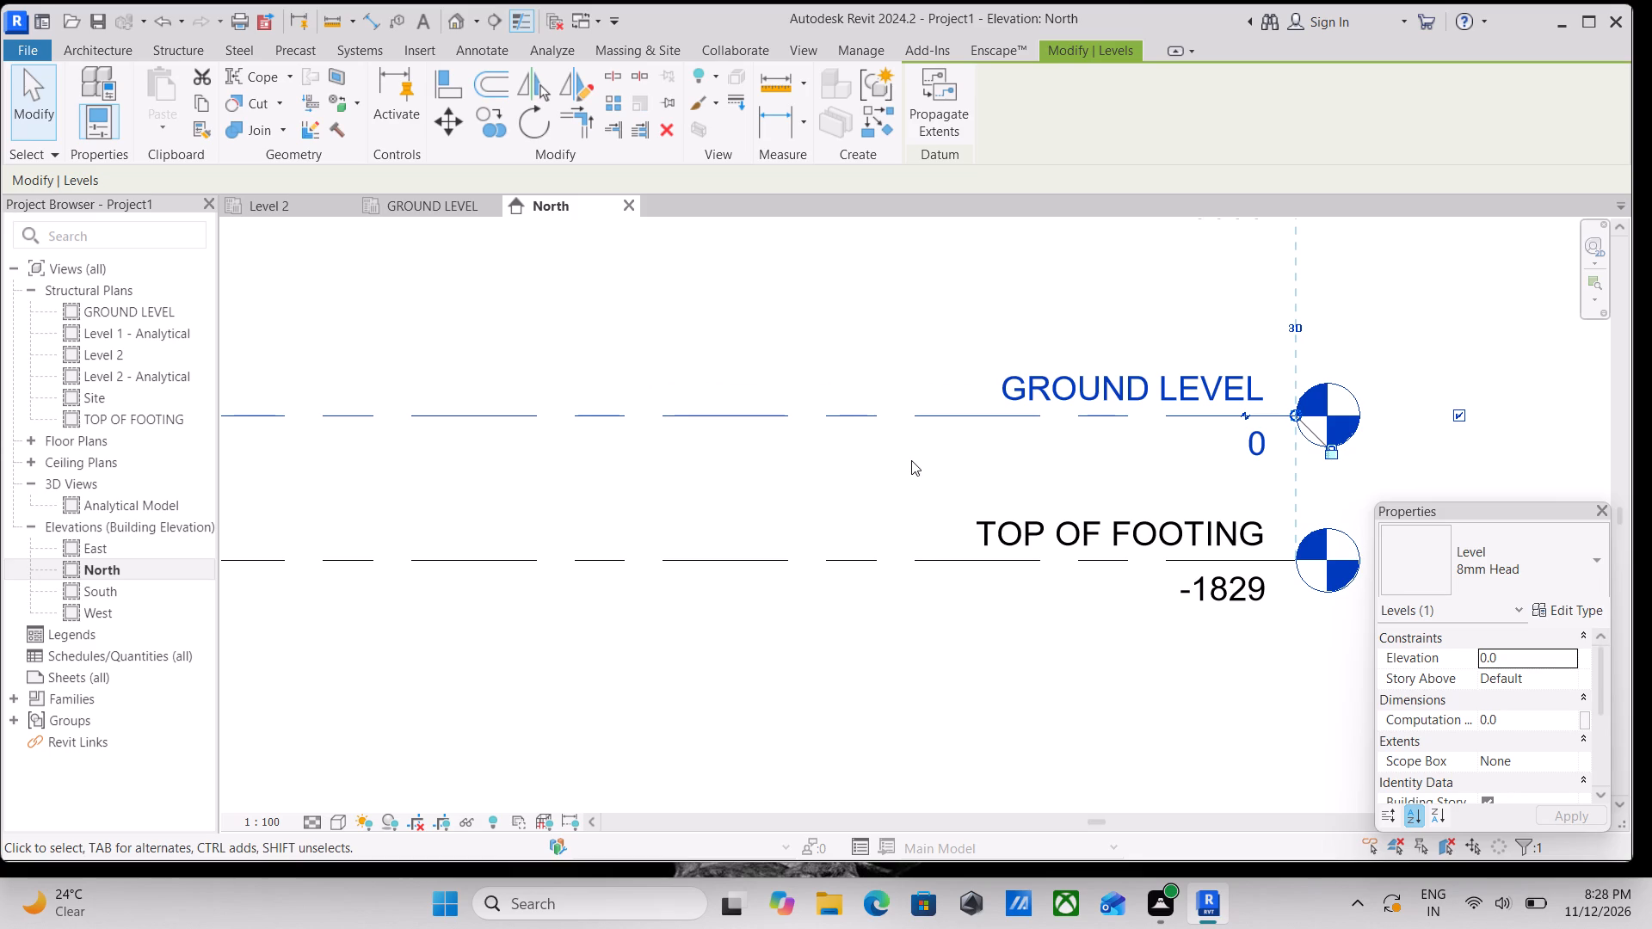
Rename Level 2 as FIRST FLOOR in the North elevation, renaming its corresponding views too.
{"action": "scroll", "coordinate": [1165, 358], "scroll_direction": "down", "scroll_amount": 5}
{"action": "scroll", "coordinate": [1057, 372], "scroll_direction": "down", "scroll_amount": 2}
{"action": "middle_click_drag", "start_coordinate": [1028, 365], "coordinate": [1038, 484]}
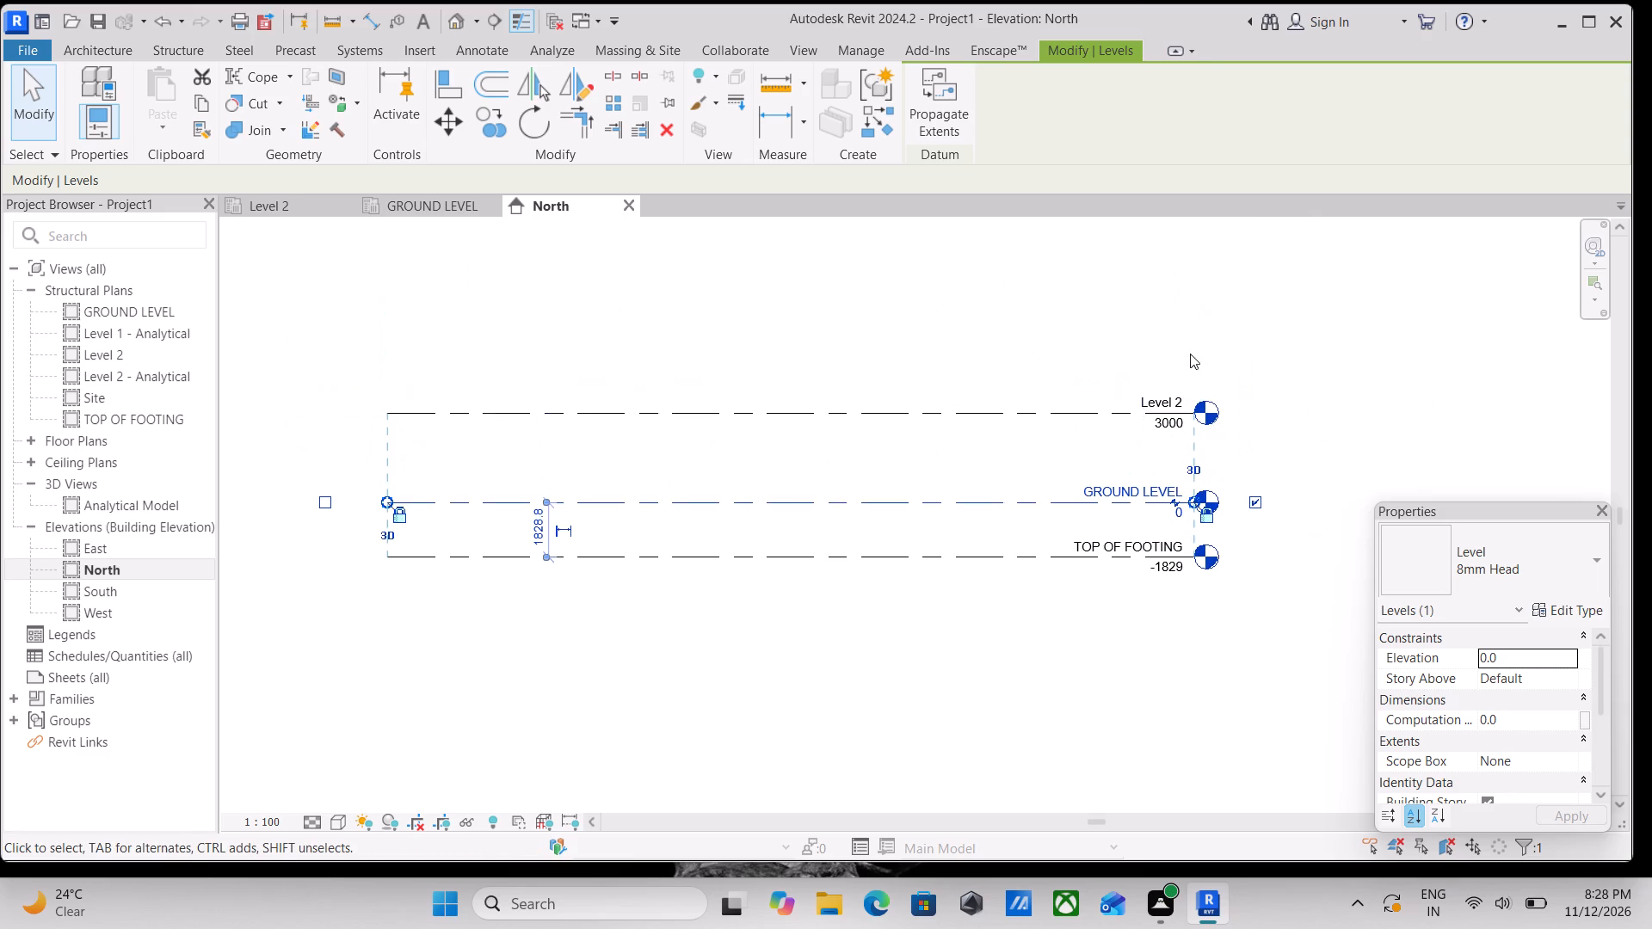
{"action": "scroll", "coordinate": [1190, 354], "scroll_direction": "up", "scroll_amount": 6}
{"action": "scroll", "coordinate": [1168, 431], "scroll_direction": "up", "scroll_amount": 7}
{"action": "double_click", "coordinate": [1181, 394]}
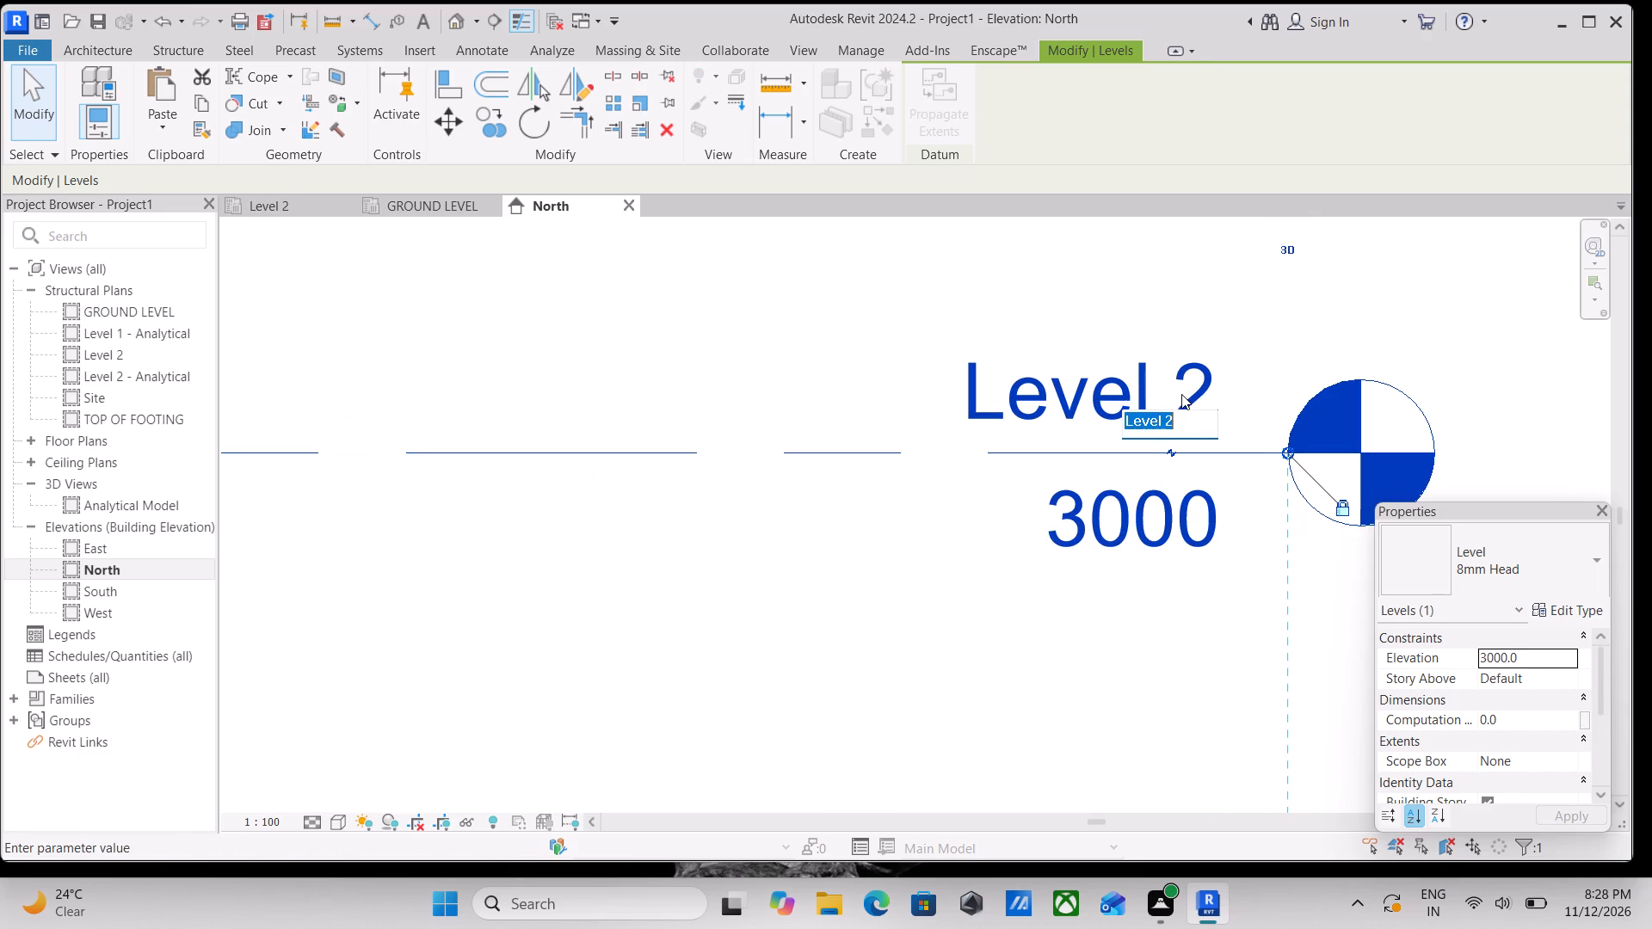
{"action": "type", "text": "FIRST"}
{"action": "key", "text": "space"}
{"action": "type", "text": "FLOO"}
{"action": "key", "text": "r"}
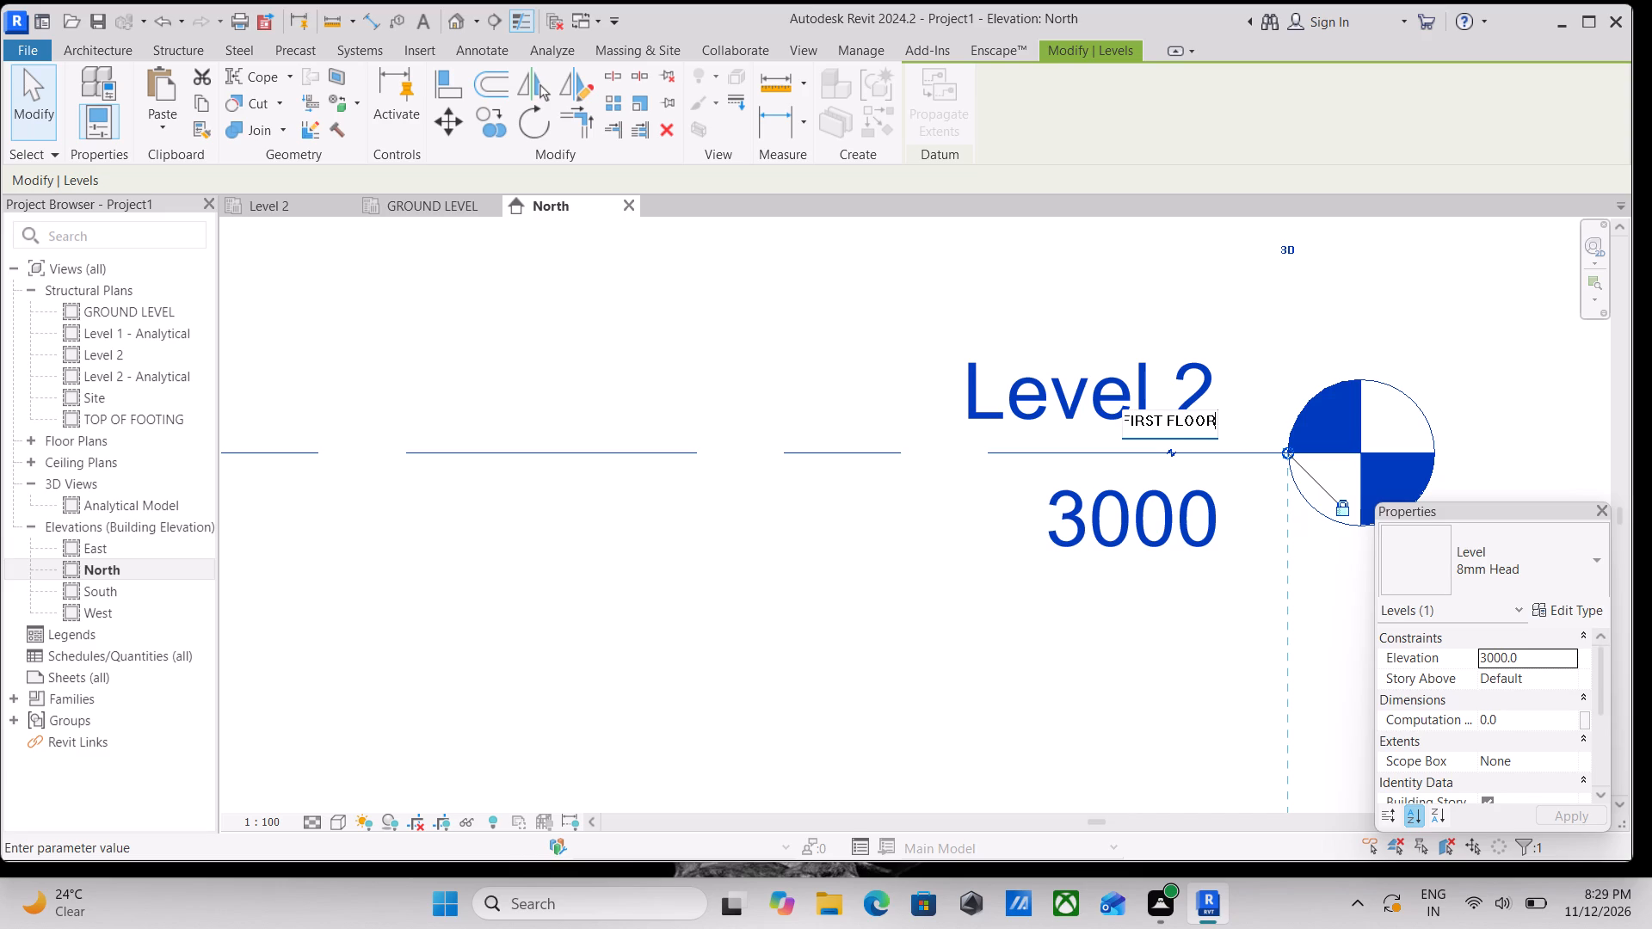
{"action": "key", "text": "Return"}
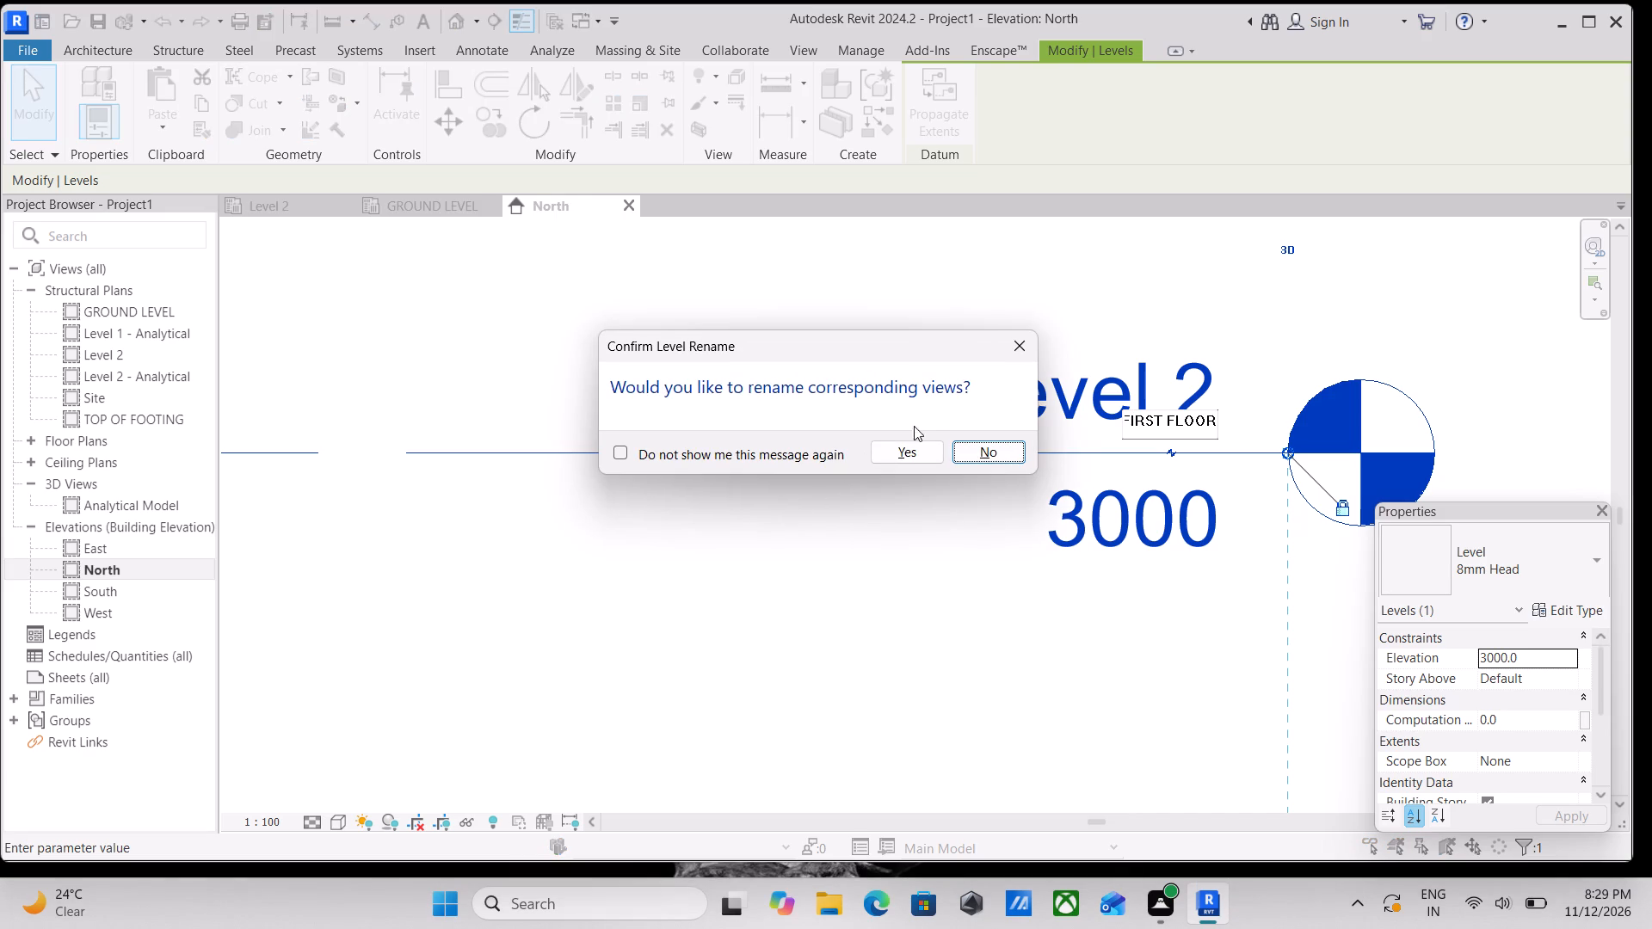
{"action": "left_click", "coordinate": [908, 447]}
Open the TOP OF FOOTING structural plan and centre its four elevation markers in view.
{"action": "scroll", "coordinate": [961, 459], "scroll_direction": "down", "scroll_amount": 3}
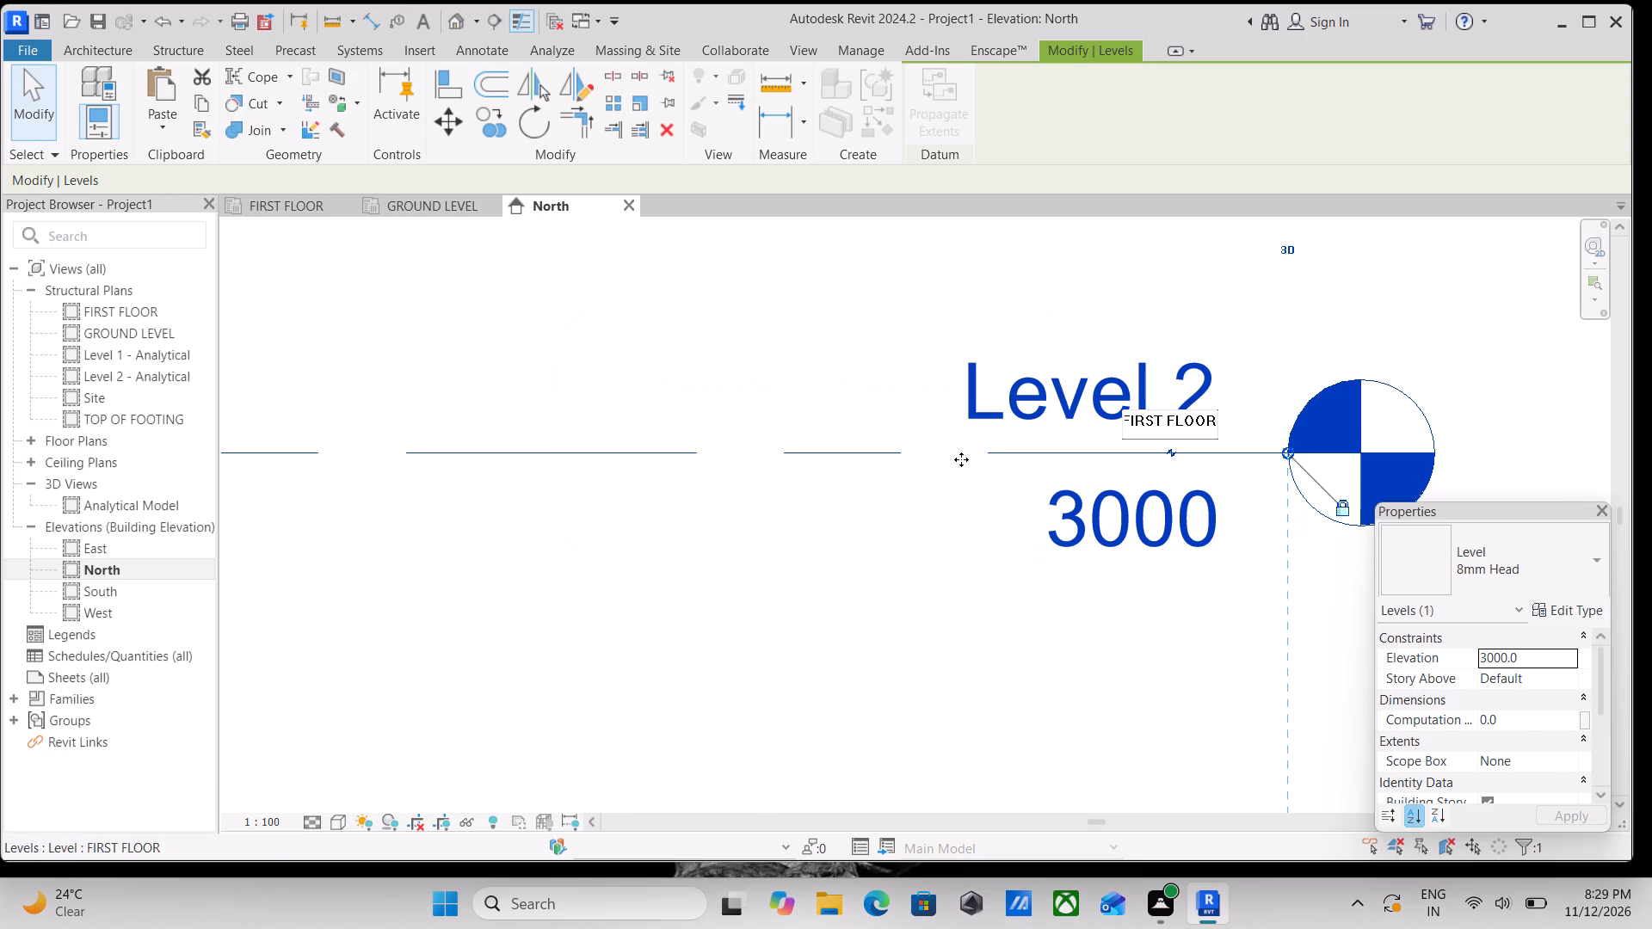
{"action": "scroll", "coordinate": [974, 450], "scroll_direction": "down", "scroll_amount": 5}
{"action": "middle_click_drag", "start_coordinate": [919, 470], "coordinate": [937, 391]}
{"action": "scroll", "coordinate": [946, 416], "scroll_direction": "up", "scroll_amount": 1}
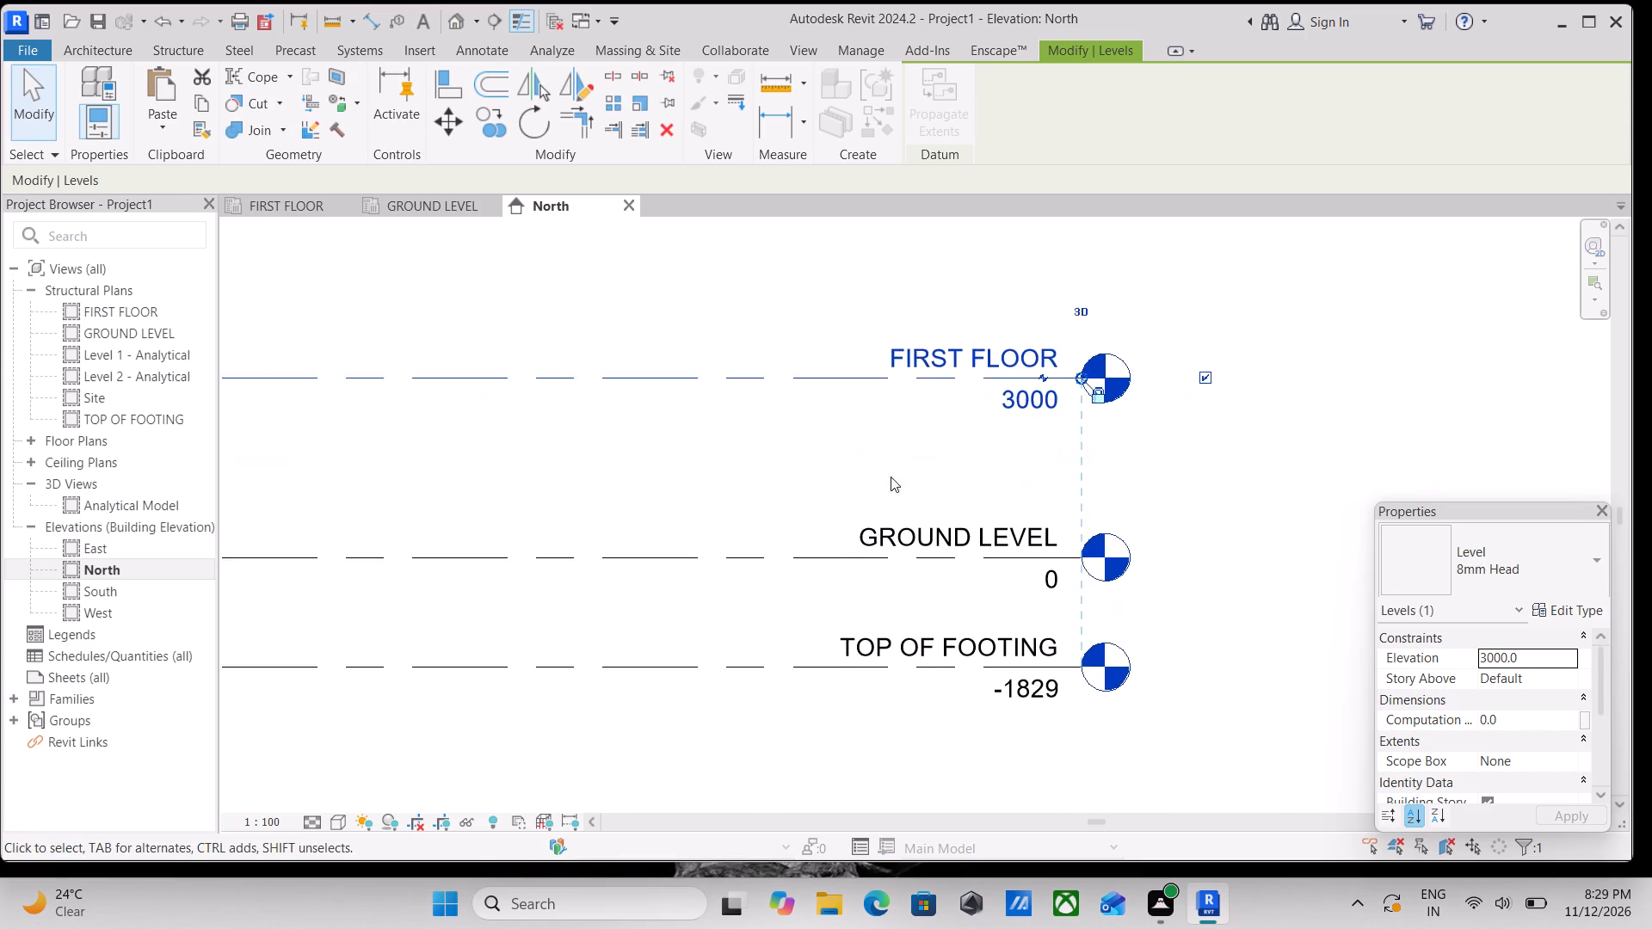
{"action": "double_click", "coordinate": [163, 415]}
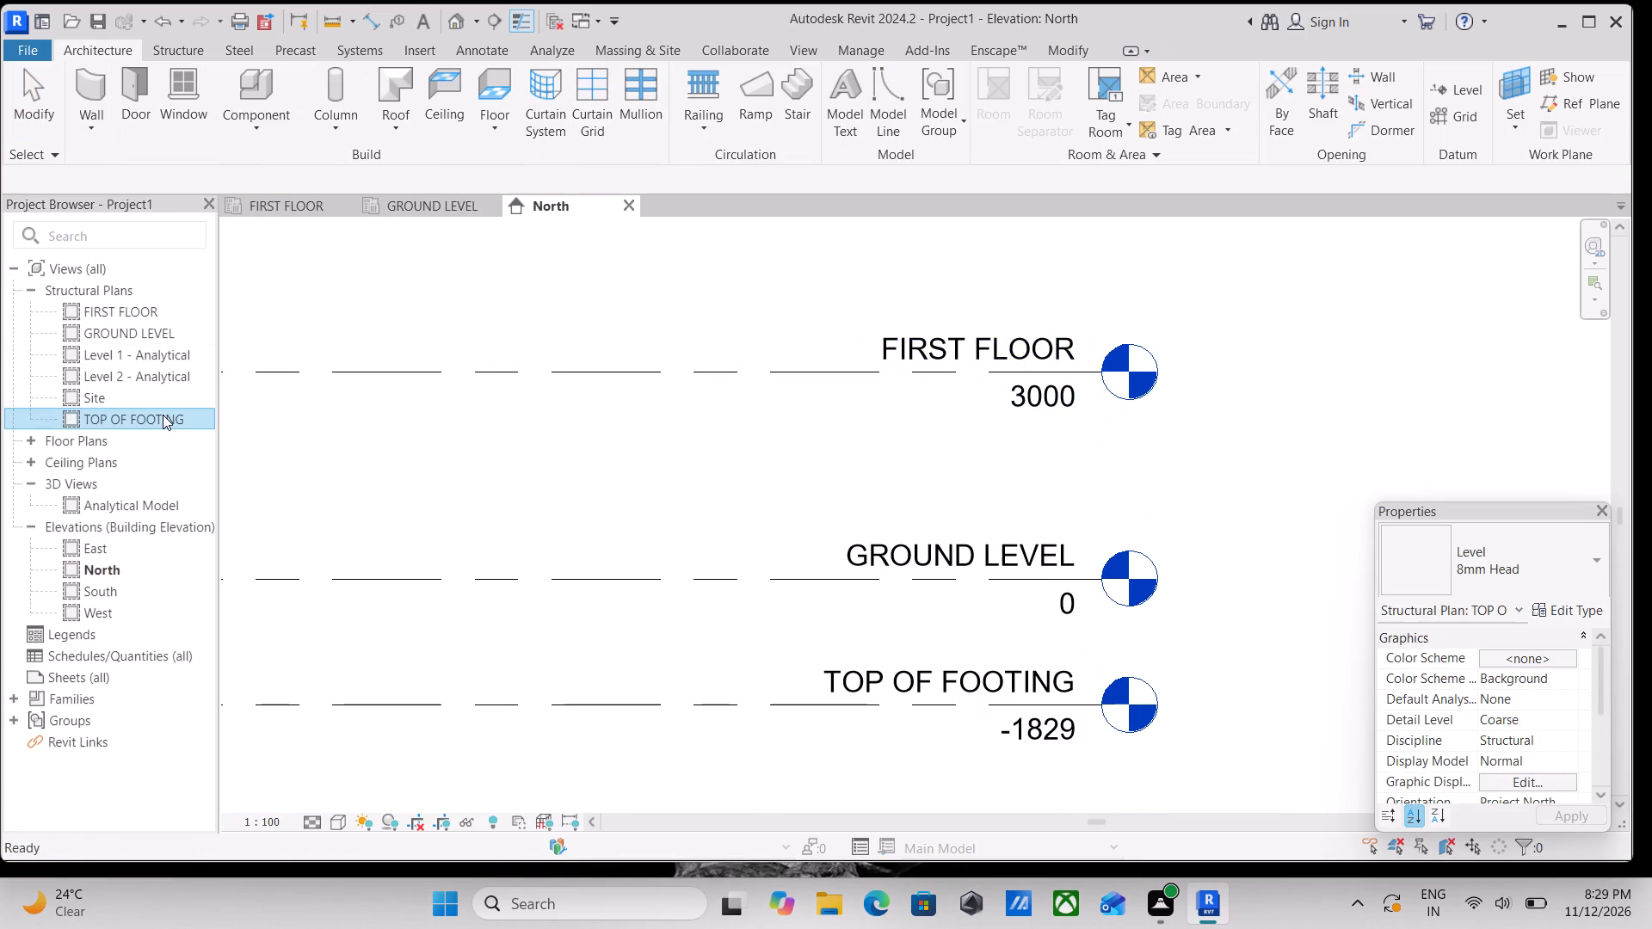
{"action": "scroll", "coordinate": [893, 499], "scroll_direction": "up", "scroll_amount": 1}
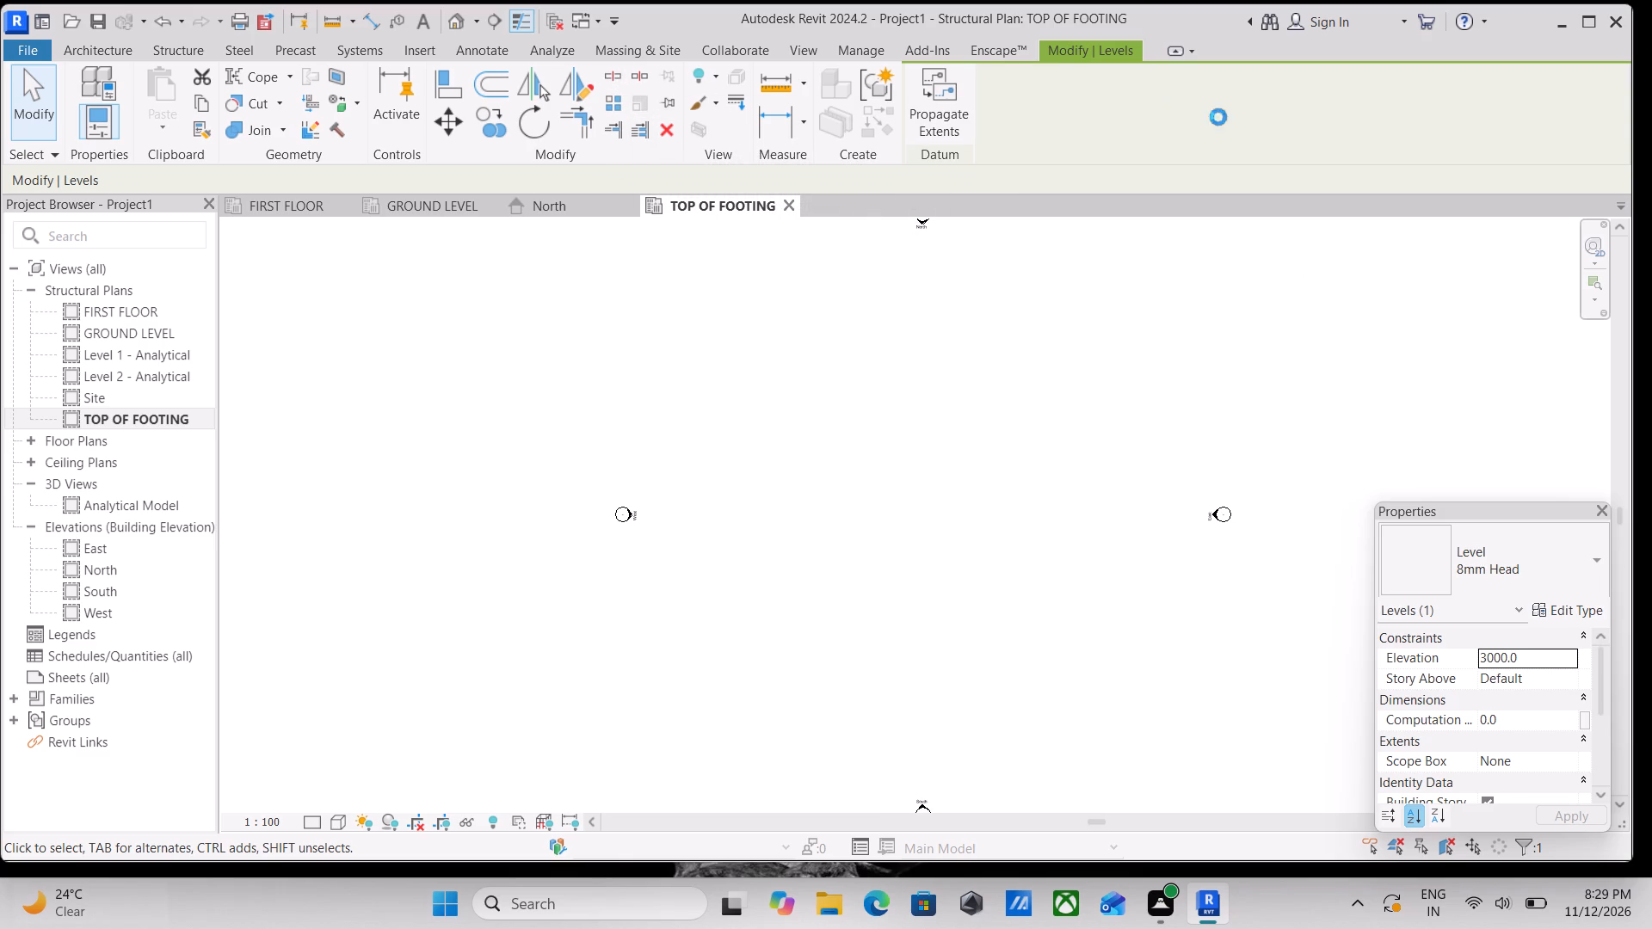
{"action": "scroll", "coordinate": [1095, 551], "scroll_direction": "down", "scroll_amount": 1}
{"action": "middle_click_drag", "start_coordinate": [922, 413], "coordinate": [834, 409]}
Start importing an image into the TOP OF FOOTING plan and browse to the Downloads folder.
{"action": "left_click", "coordinate": [411, 46]}
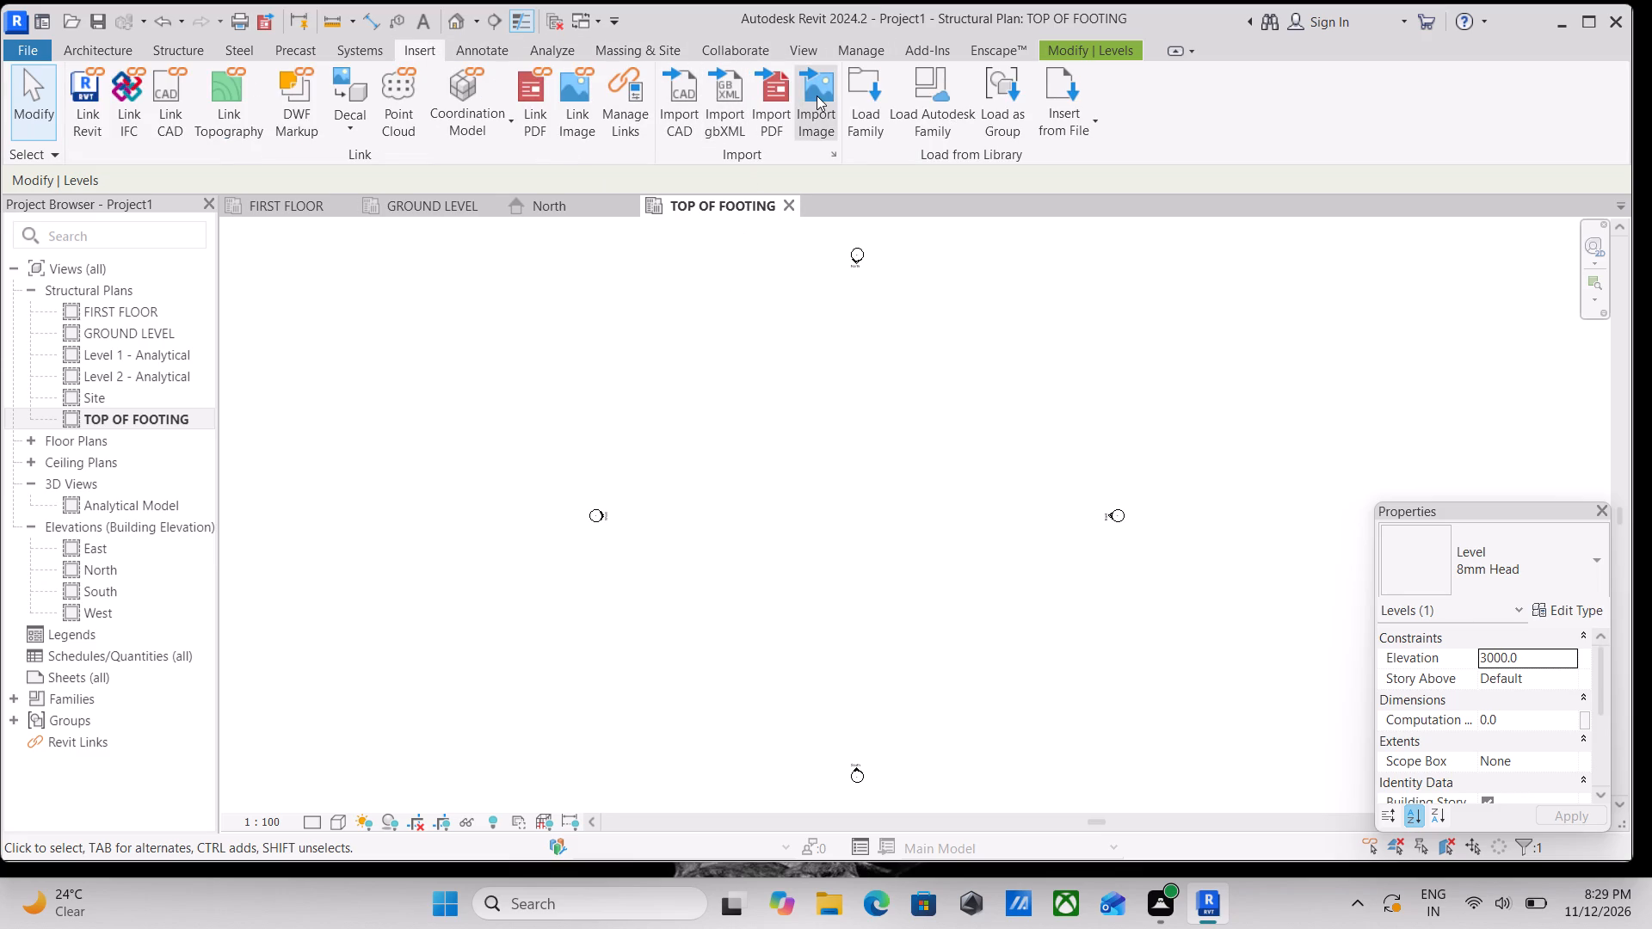
{"action": "left_click", "coordinate": [817, 95]}
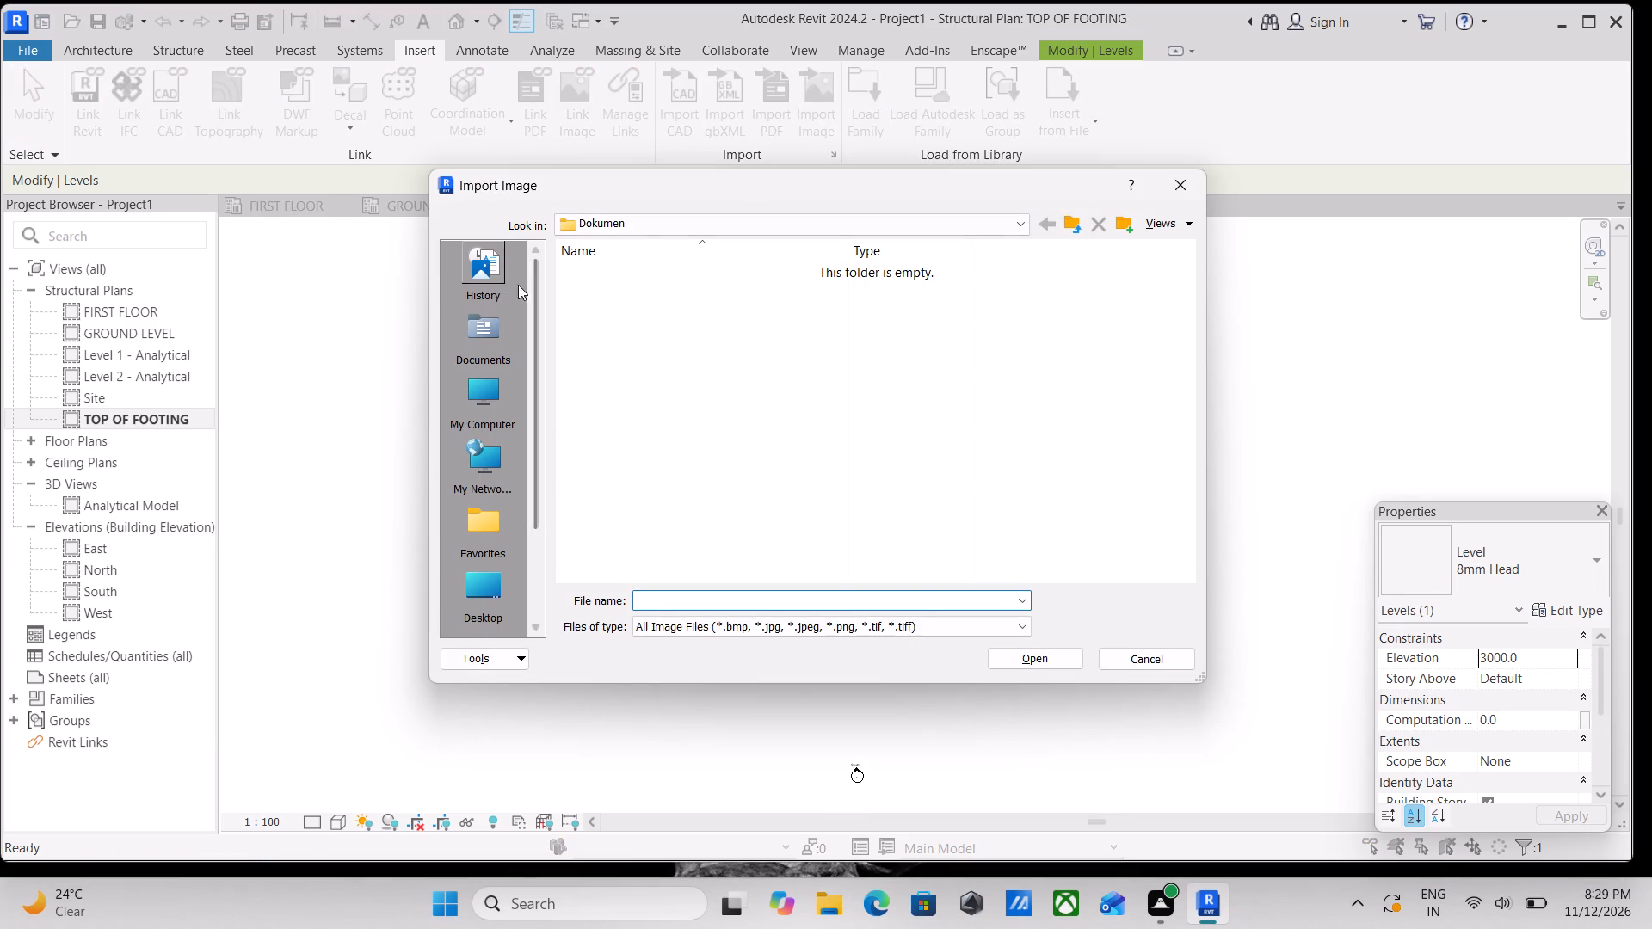
{"action": "left_click", "coordinate": [484, 401]}
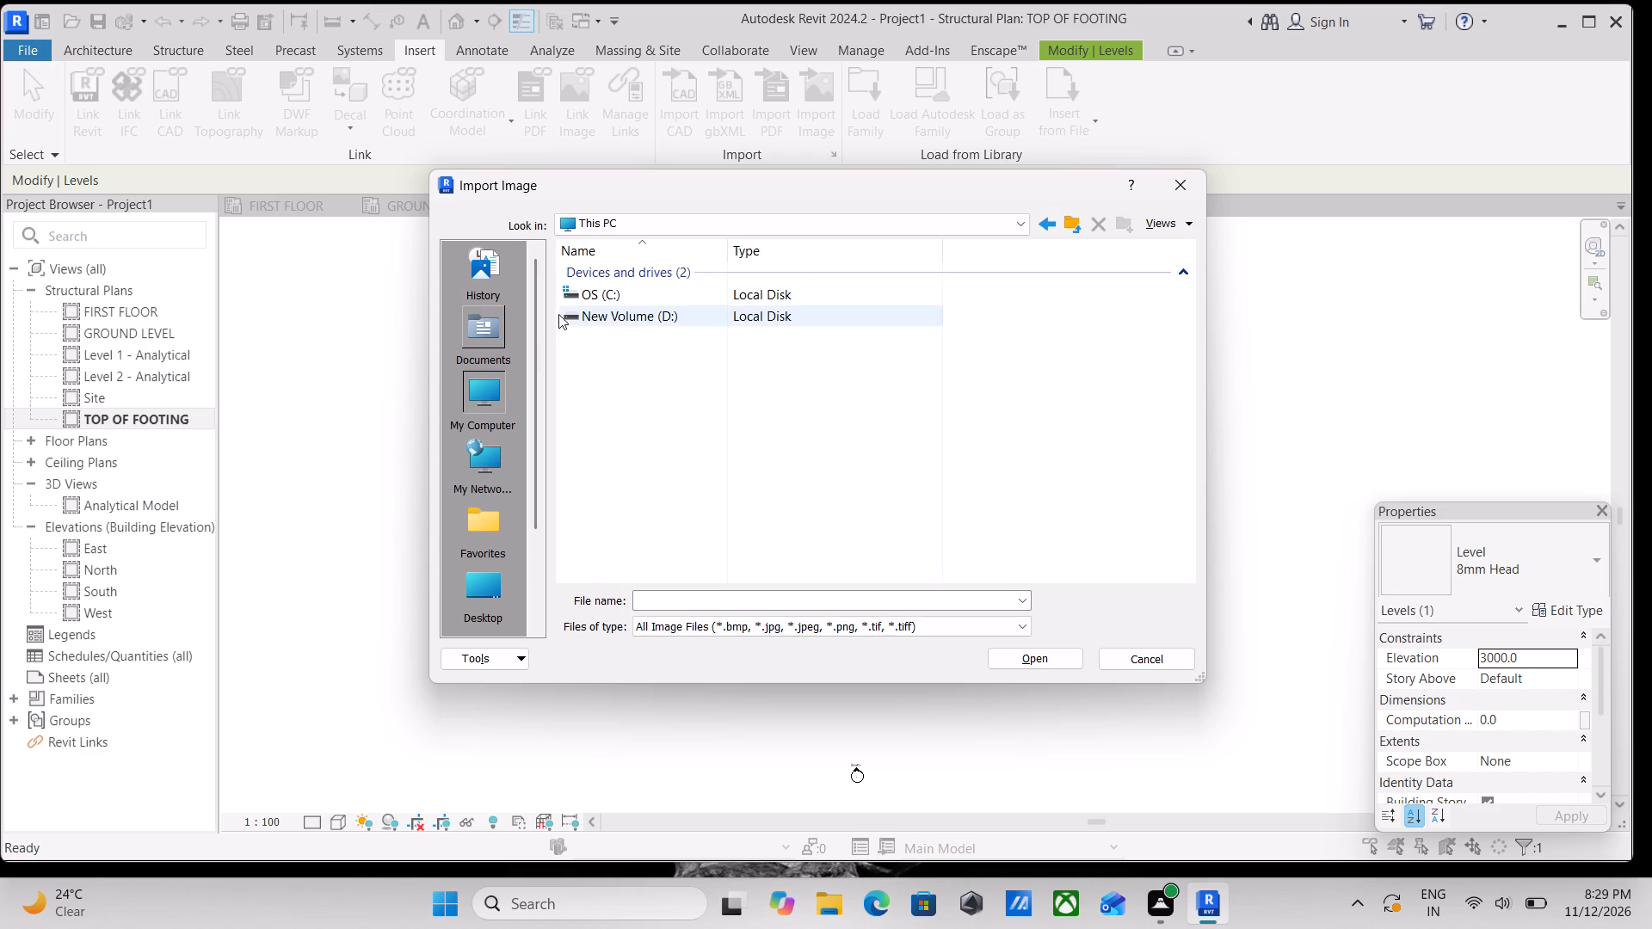
{"action": "left_click", "coordinate": [504, 328]}
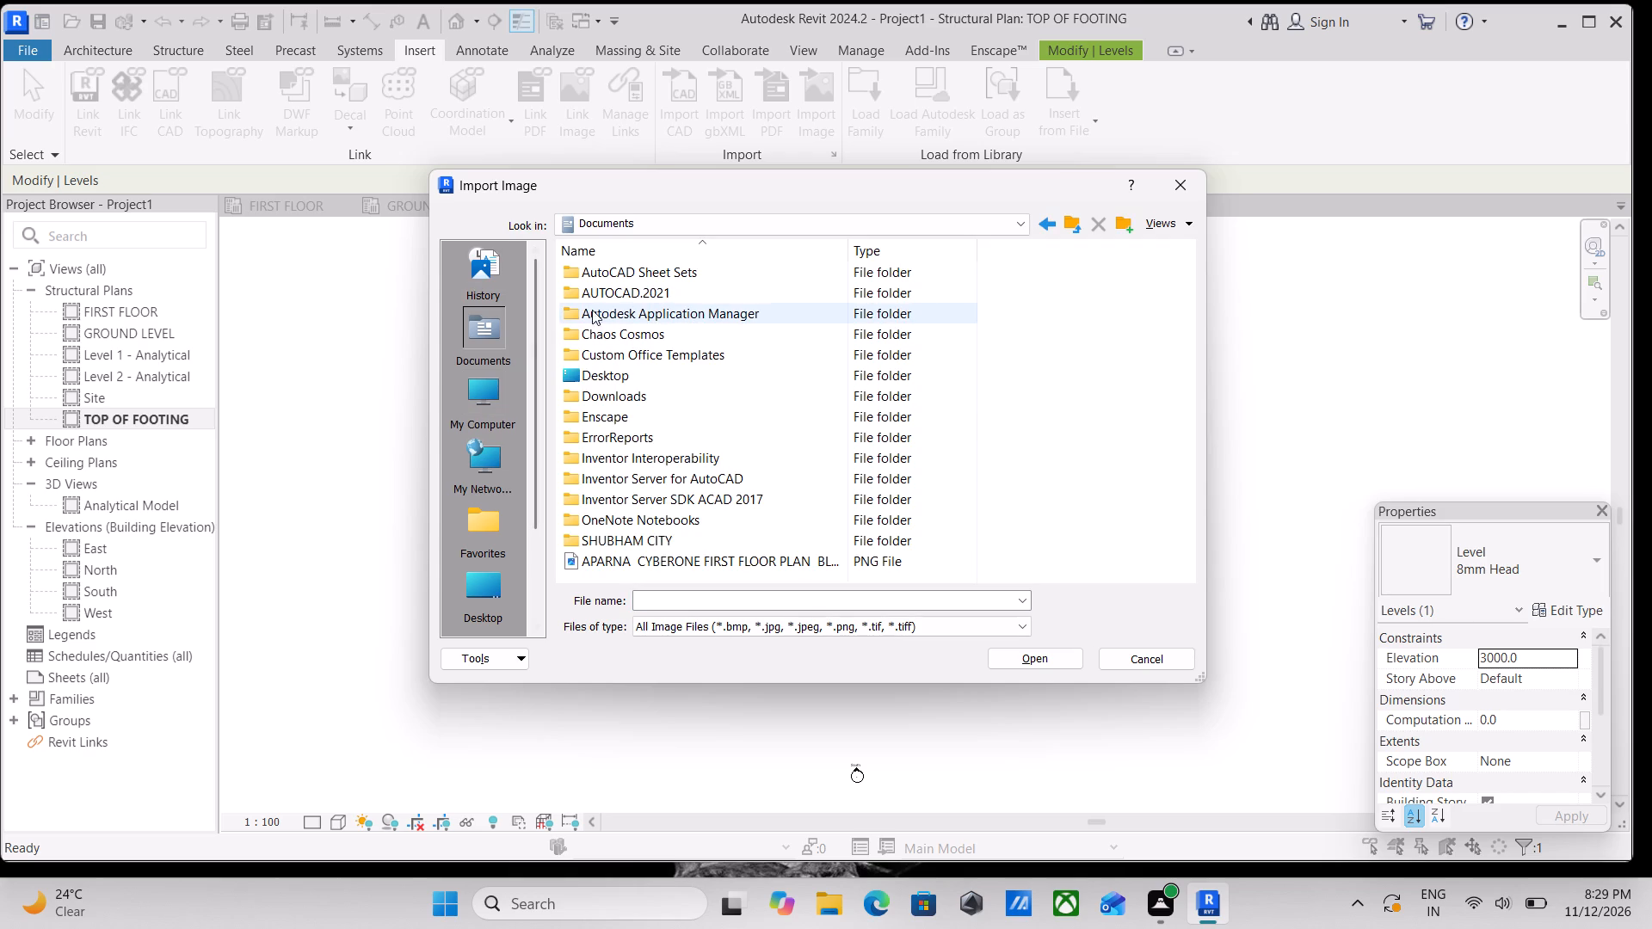
{"action": "scroll", "coordinate": [618, 434], "scroll_direction": "down", "scroll_amount": 3}
{"action": "scroll", "coordinate": [623, 468], "scroll_direction": "up", "scroll_amount": 2}
{"action": "left_click", "coordinate": [476, 282]}
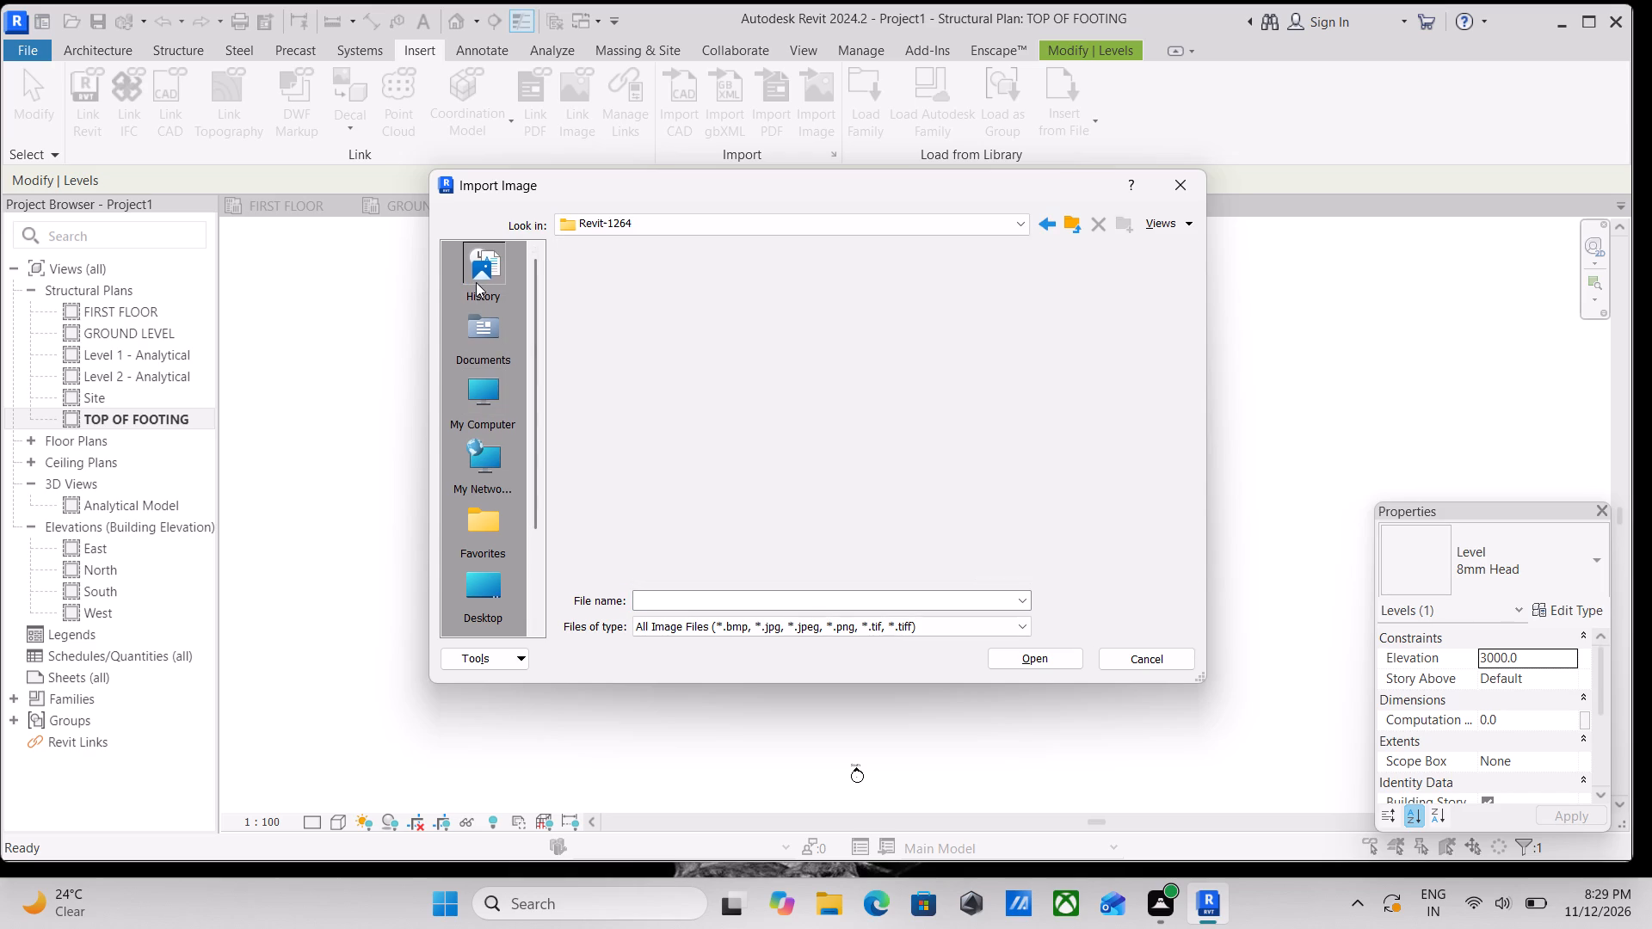
{"action": "scroll", "coordinate": [484, 343], "scroll_direction": "down", "scroll_amount": 1}
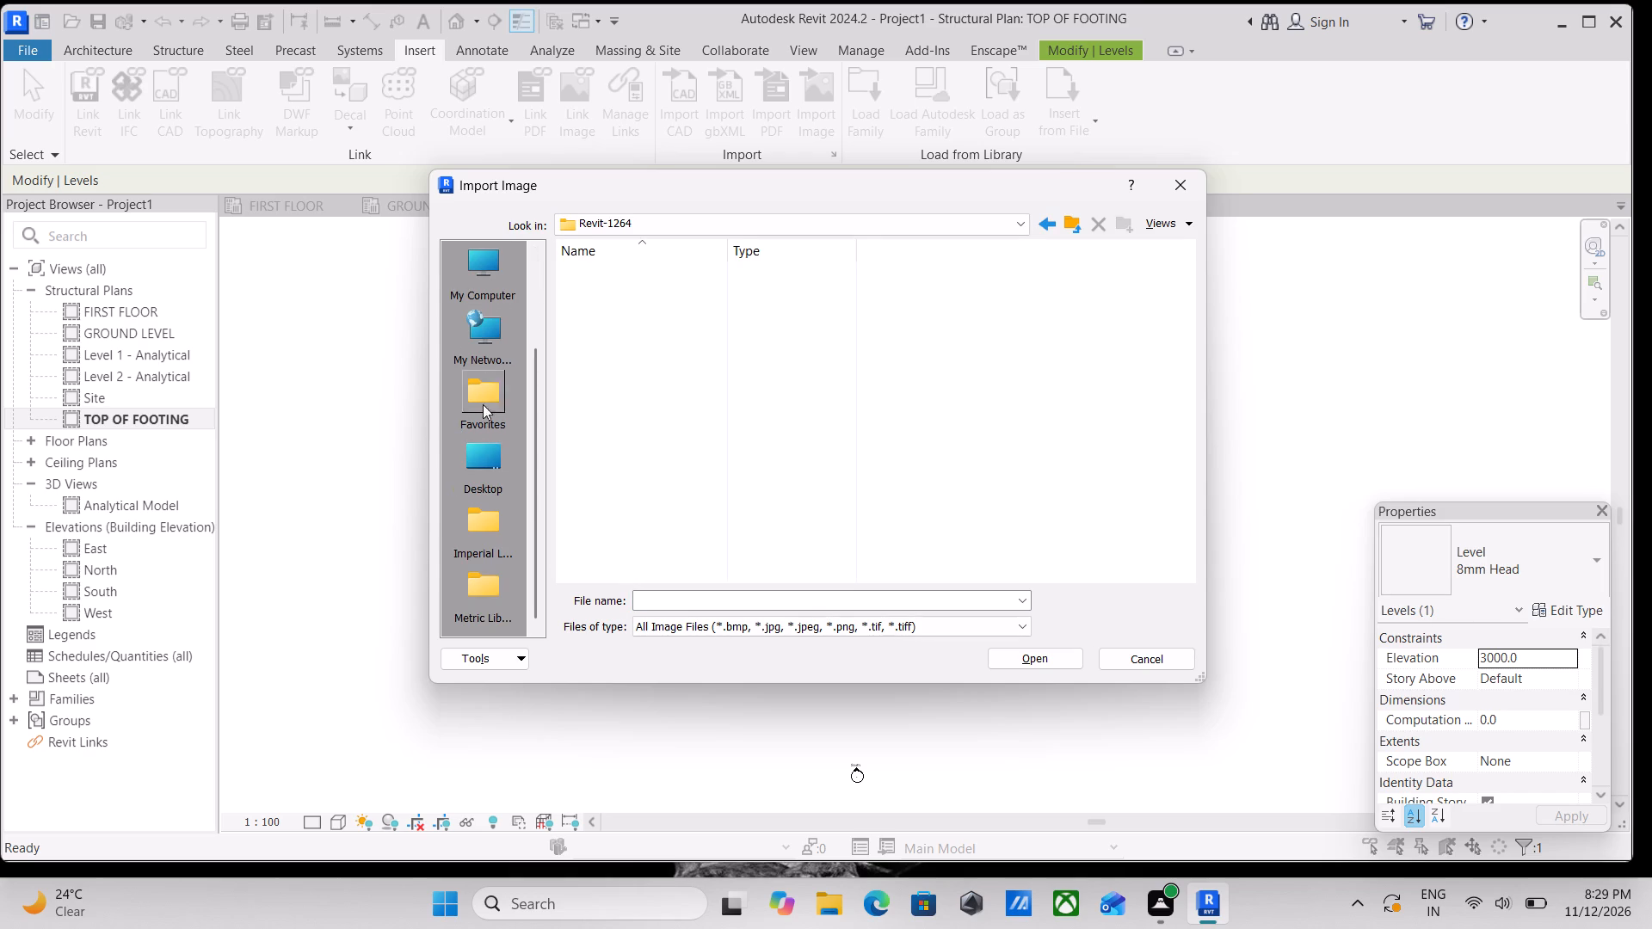
{"action": "scroll", "coordinate": [483, 440], "scroll_direction": "down", "scroll_amount": 2}
{"action": "scroll", "coordinate": [482, 440], "scroll_direction": "up", "scroll_amount": 1}
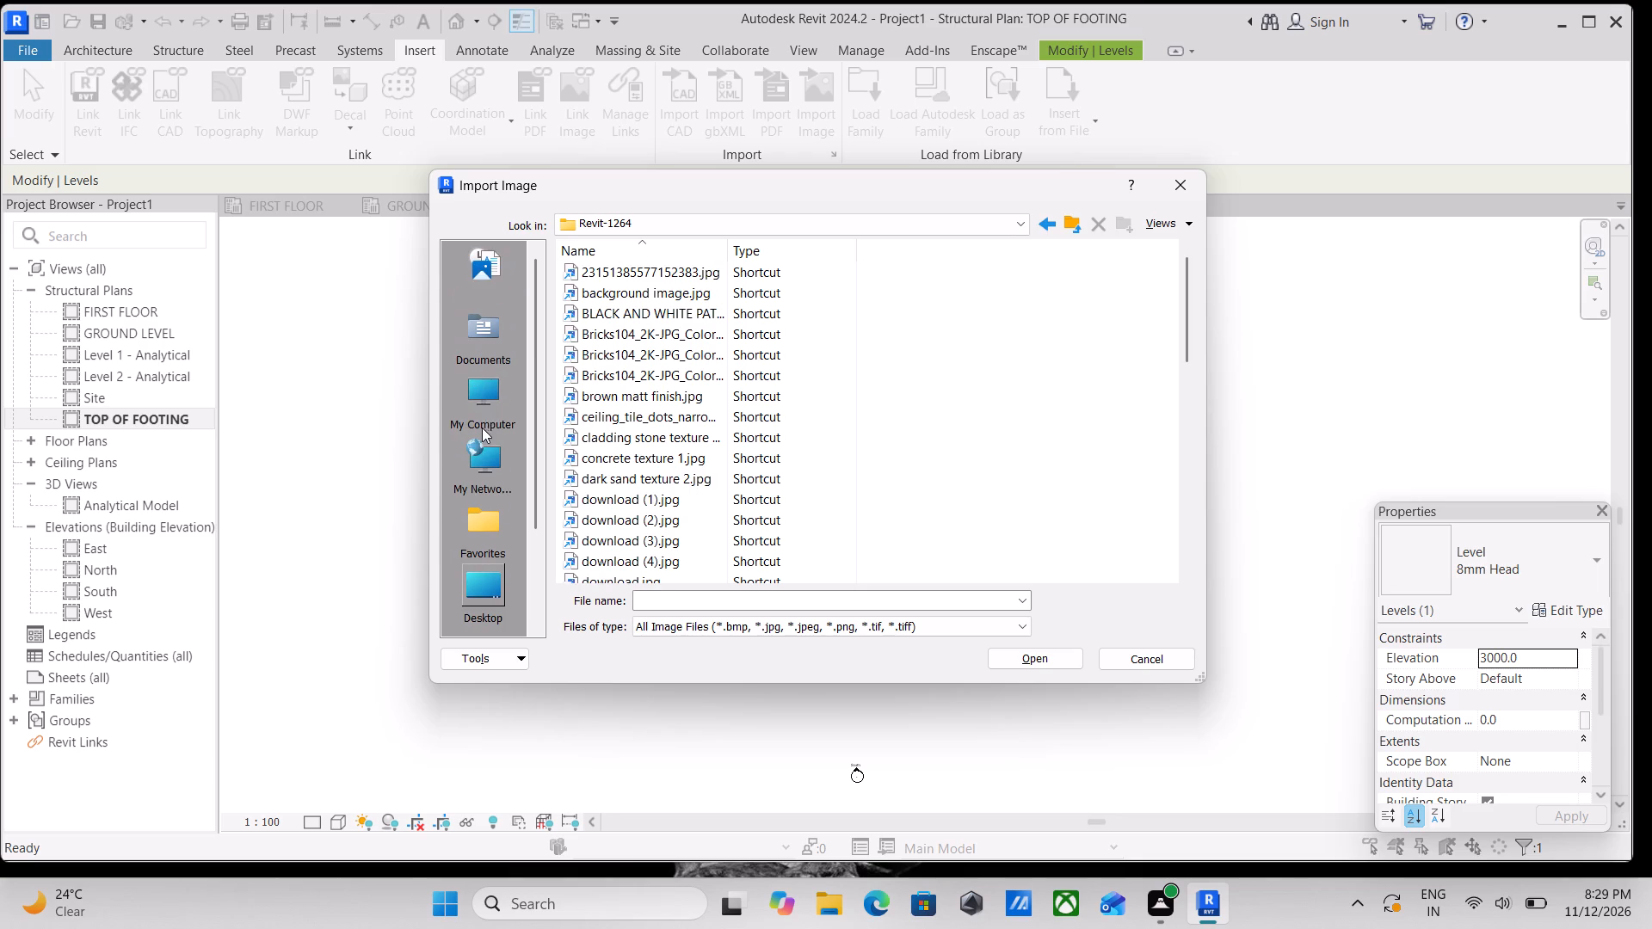
{"action": "scroll", "coordinate": [482, 416], "scroll_direction": "up", "scroll_amount": 2}
{"action": "double_click", "coordinate": [474, 316]}
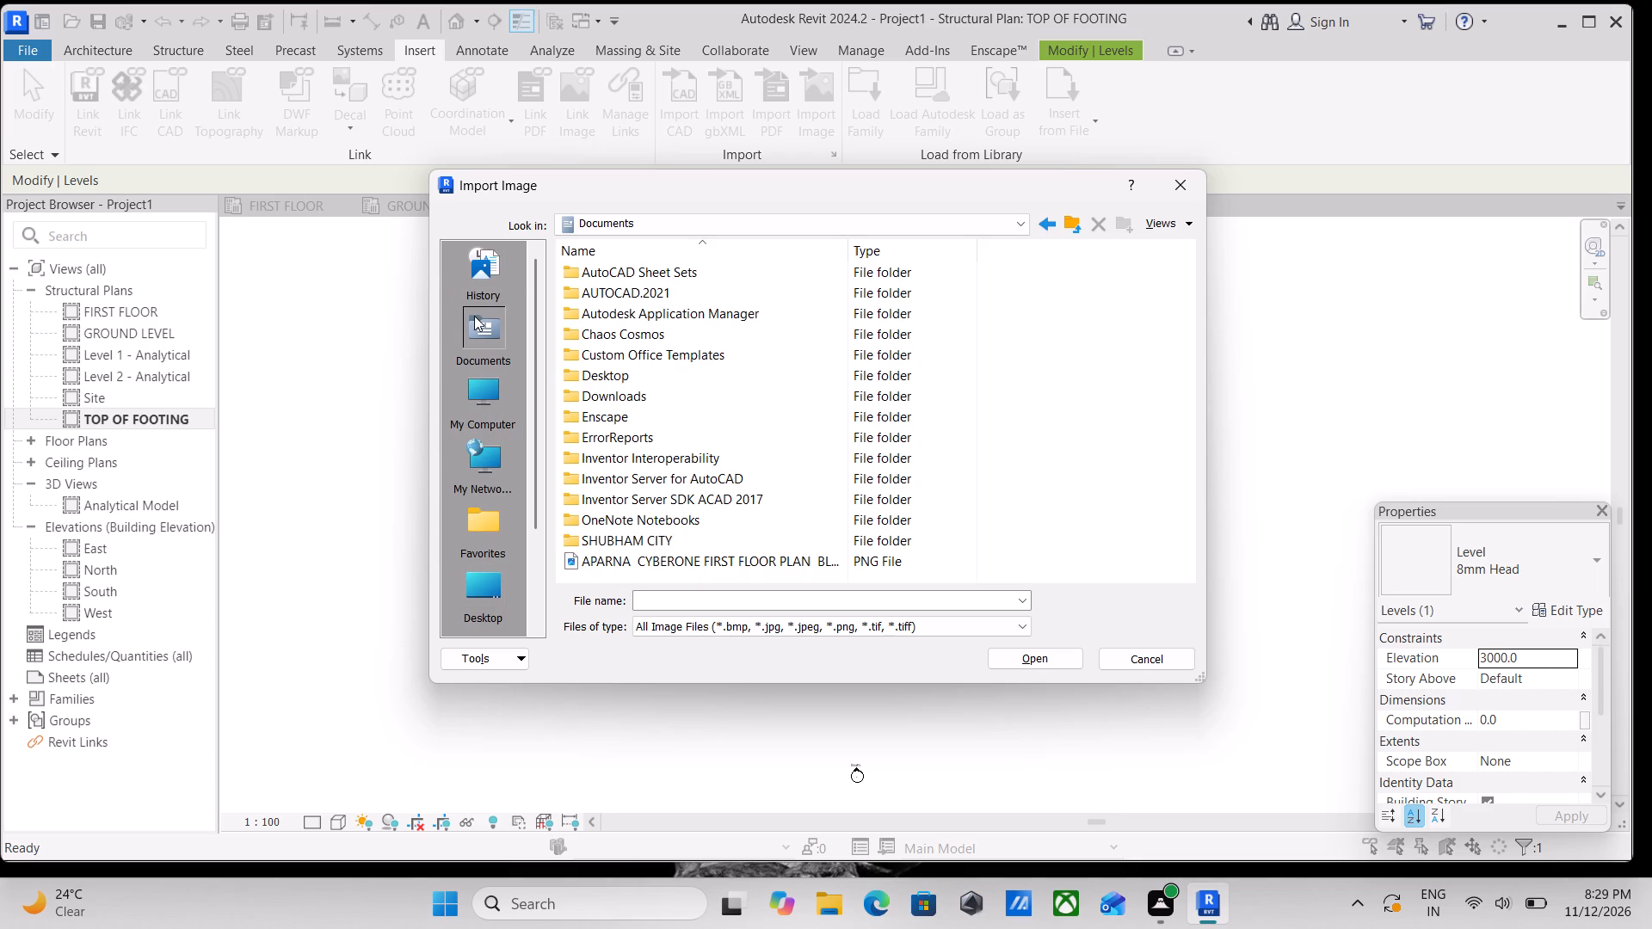
{"action": "scroll", "coordinate": [669, 415], "scroll_direction": "down", "scroll_amount": 4}
{"action": "scroll", "coordinate": [457, 538], "scroll_direction": "down", "scroll_amount": 1}
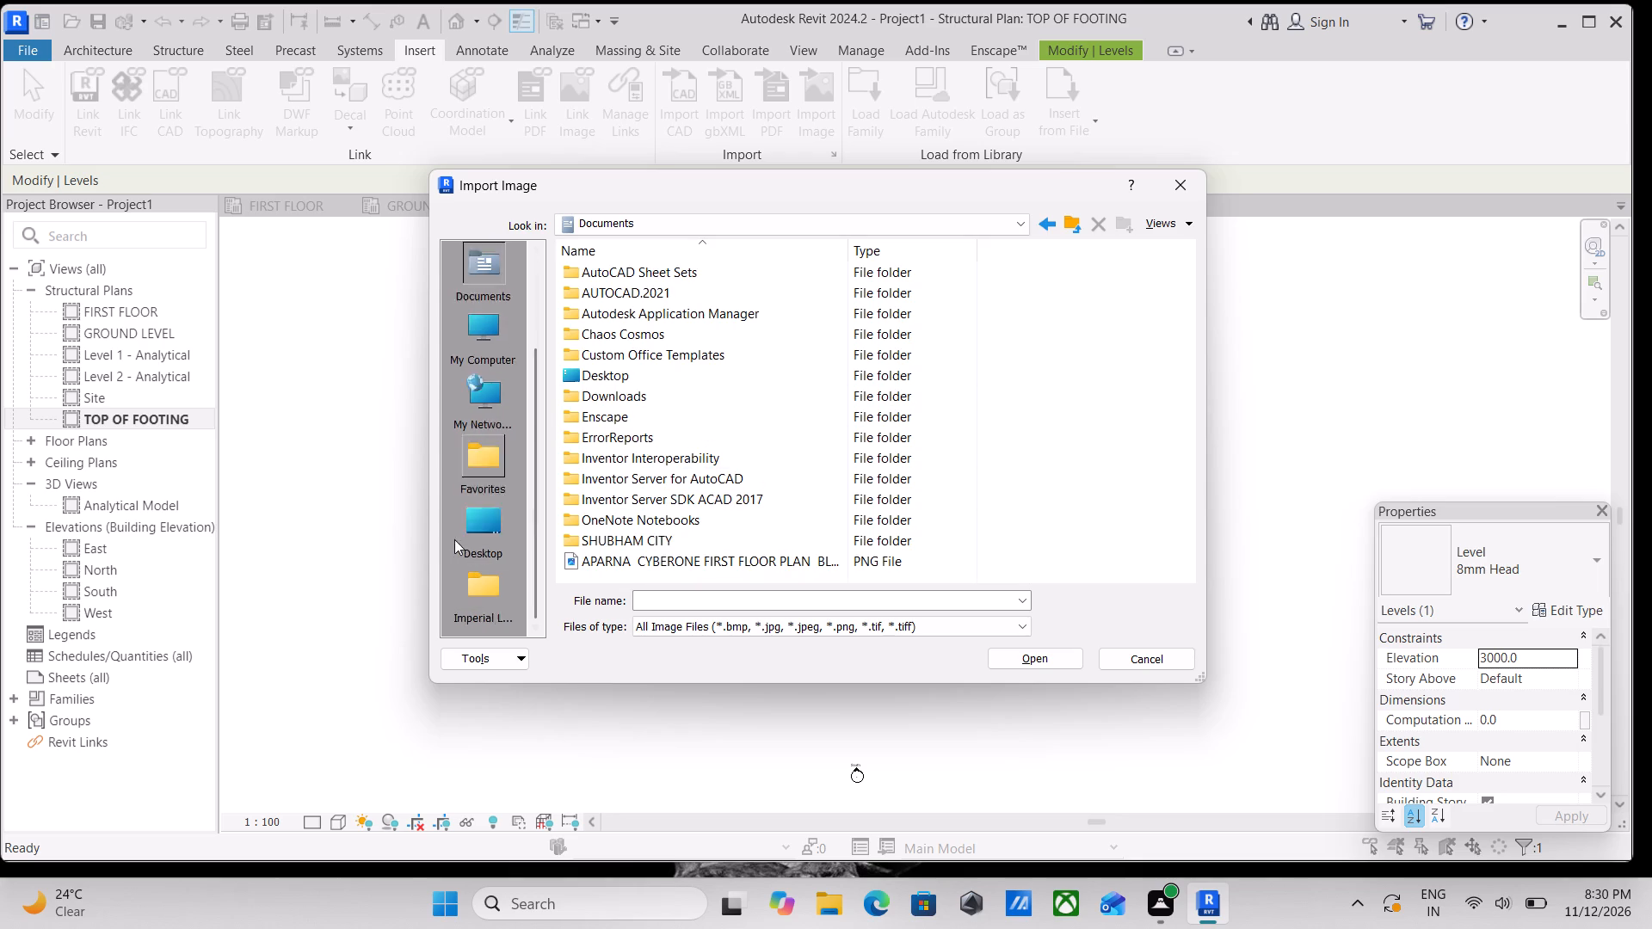
{"action": "left_click_drag", "start_coordinate": [479, 472], "coordinate": [488, 472]}
{"action": "left_click", "coordinate": [488, 472]}
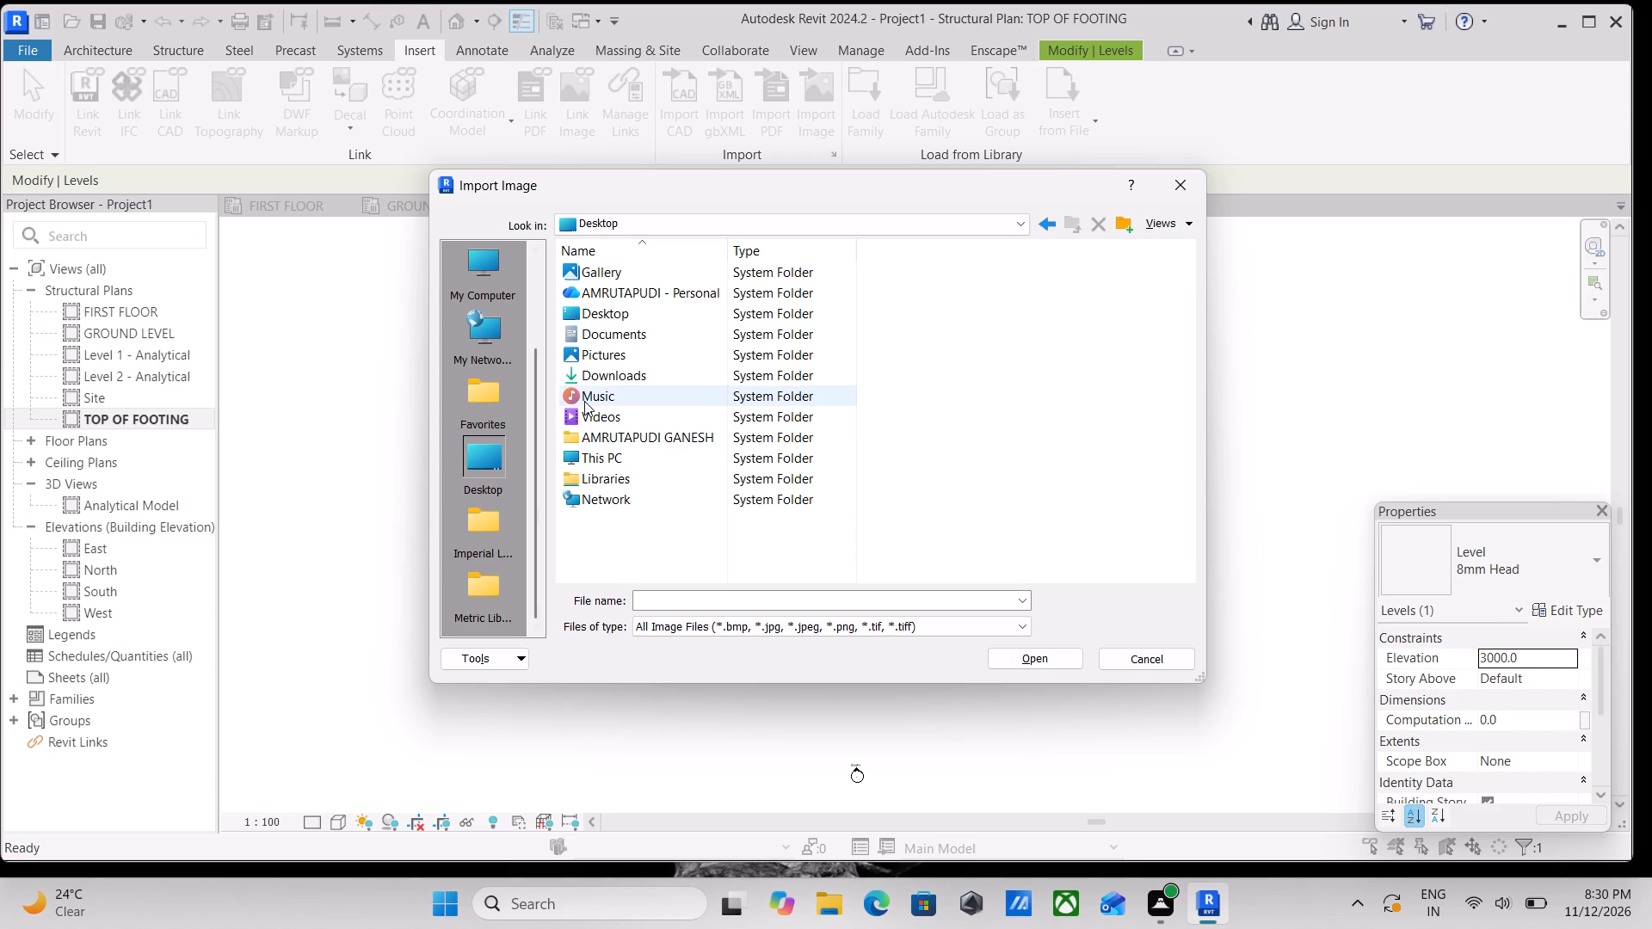
{"action": "double_click", "coordinate": [590, 372]}
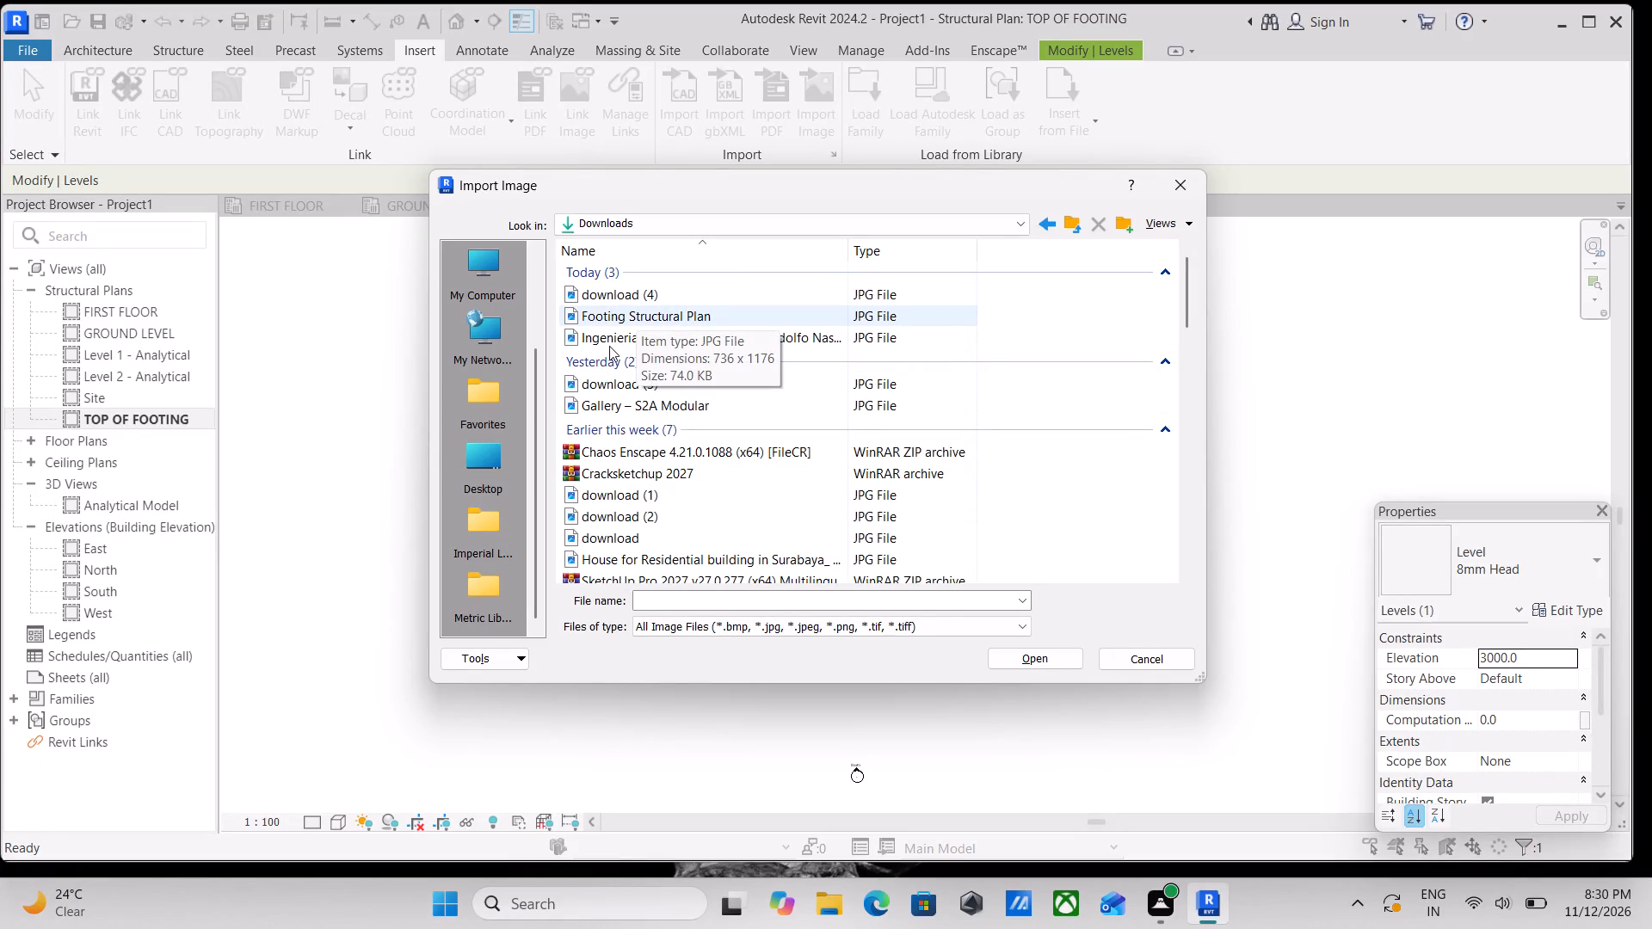
Import the Ingenieria Practica JPG foundation plan from Downloads and place it centrally between the elevation markers.
{"action": "left_click", "coordinate": [595, 341]}
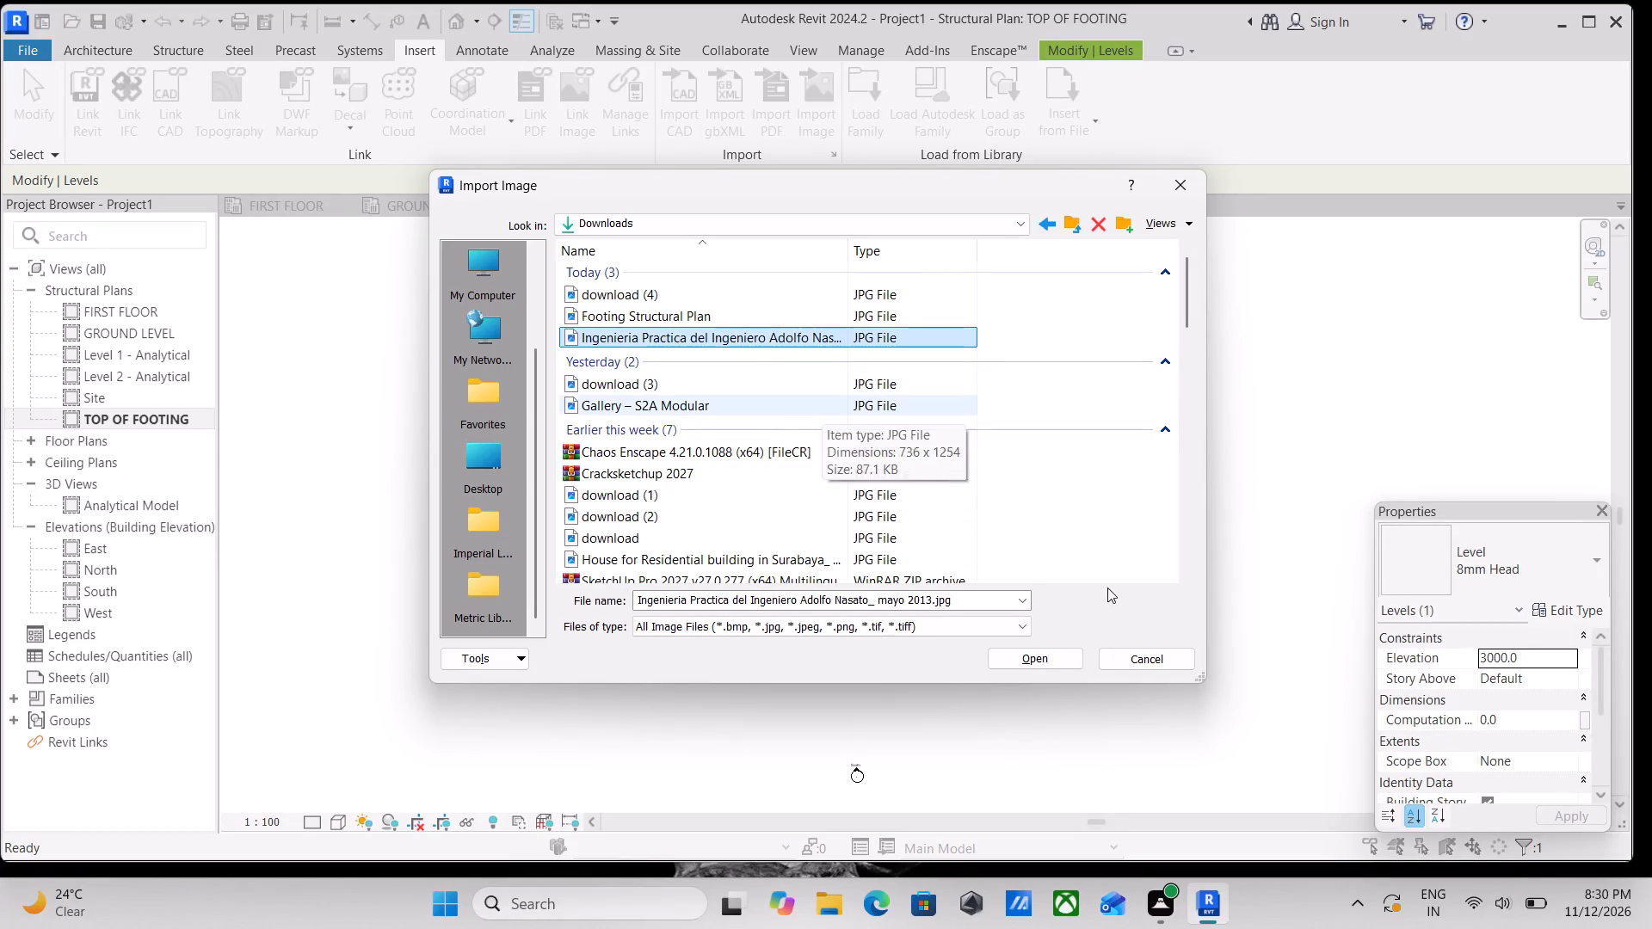
{"action": "left_click", "coordinate": [1030, 657]}
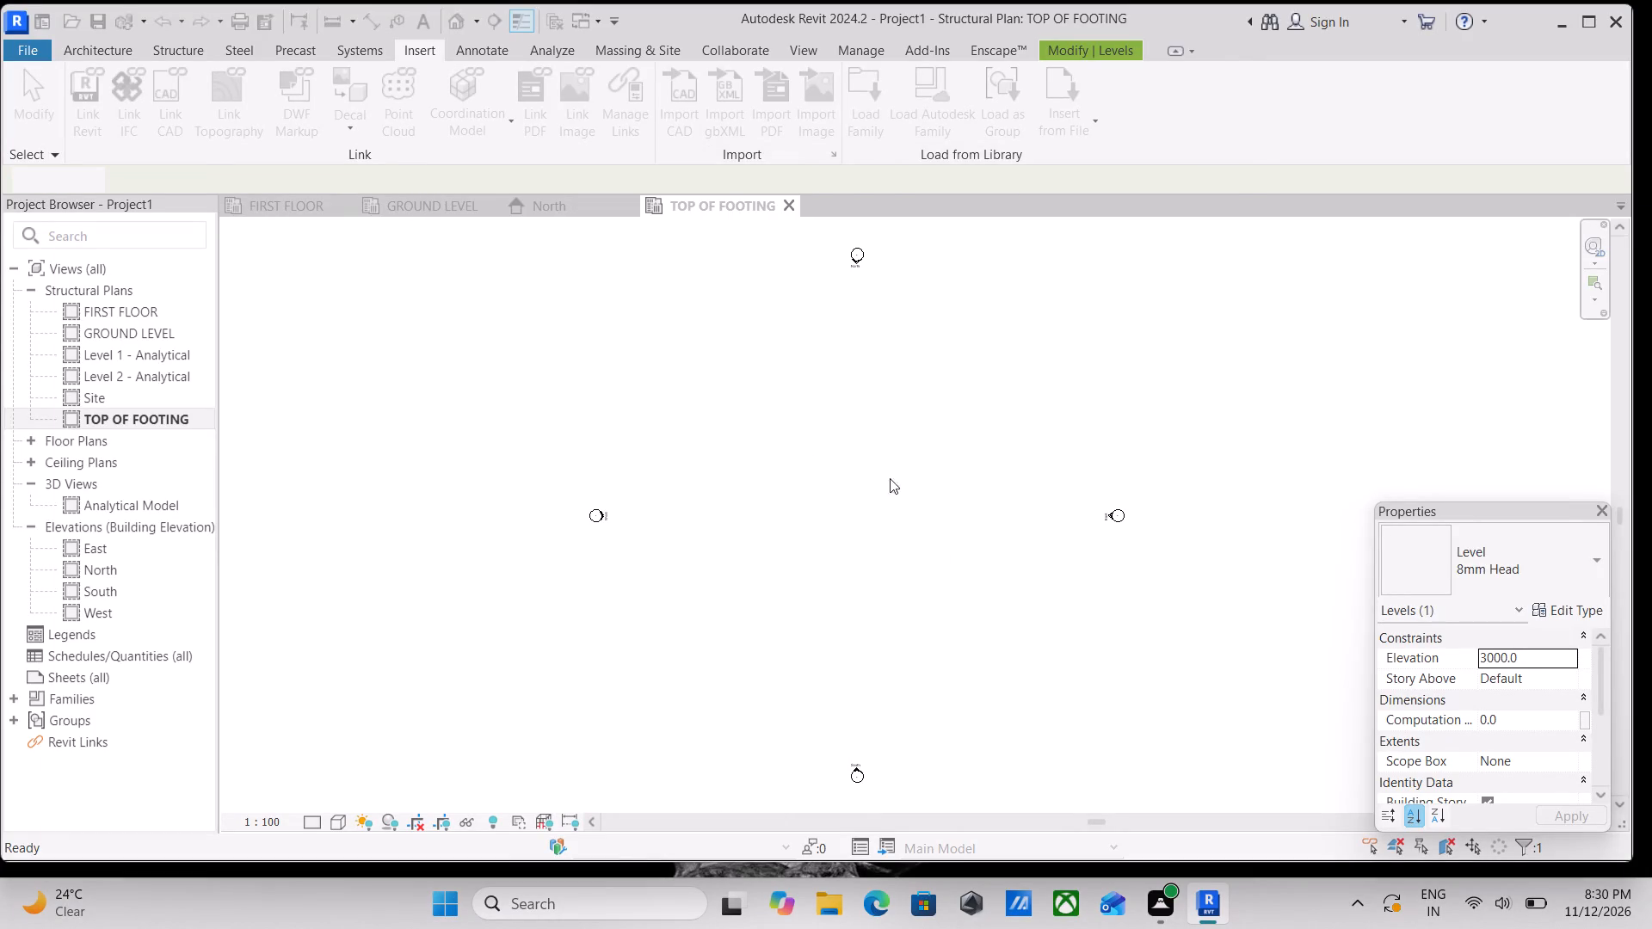
{"action": "scroll", "coordinate": [804, 518], "scroll_direction": "up", "scroll_amount": 2}
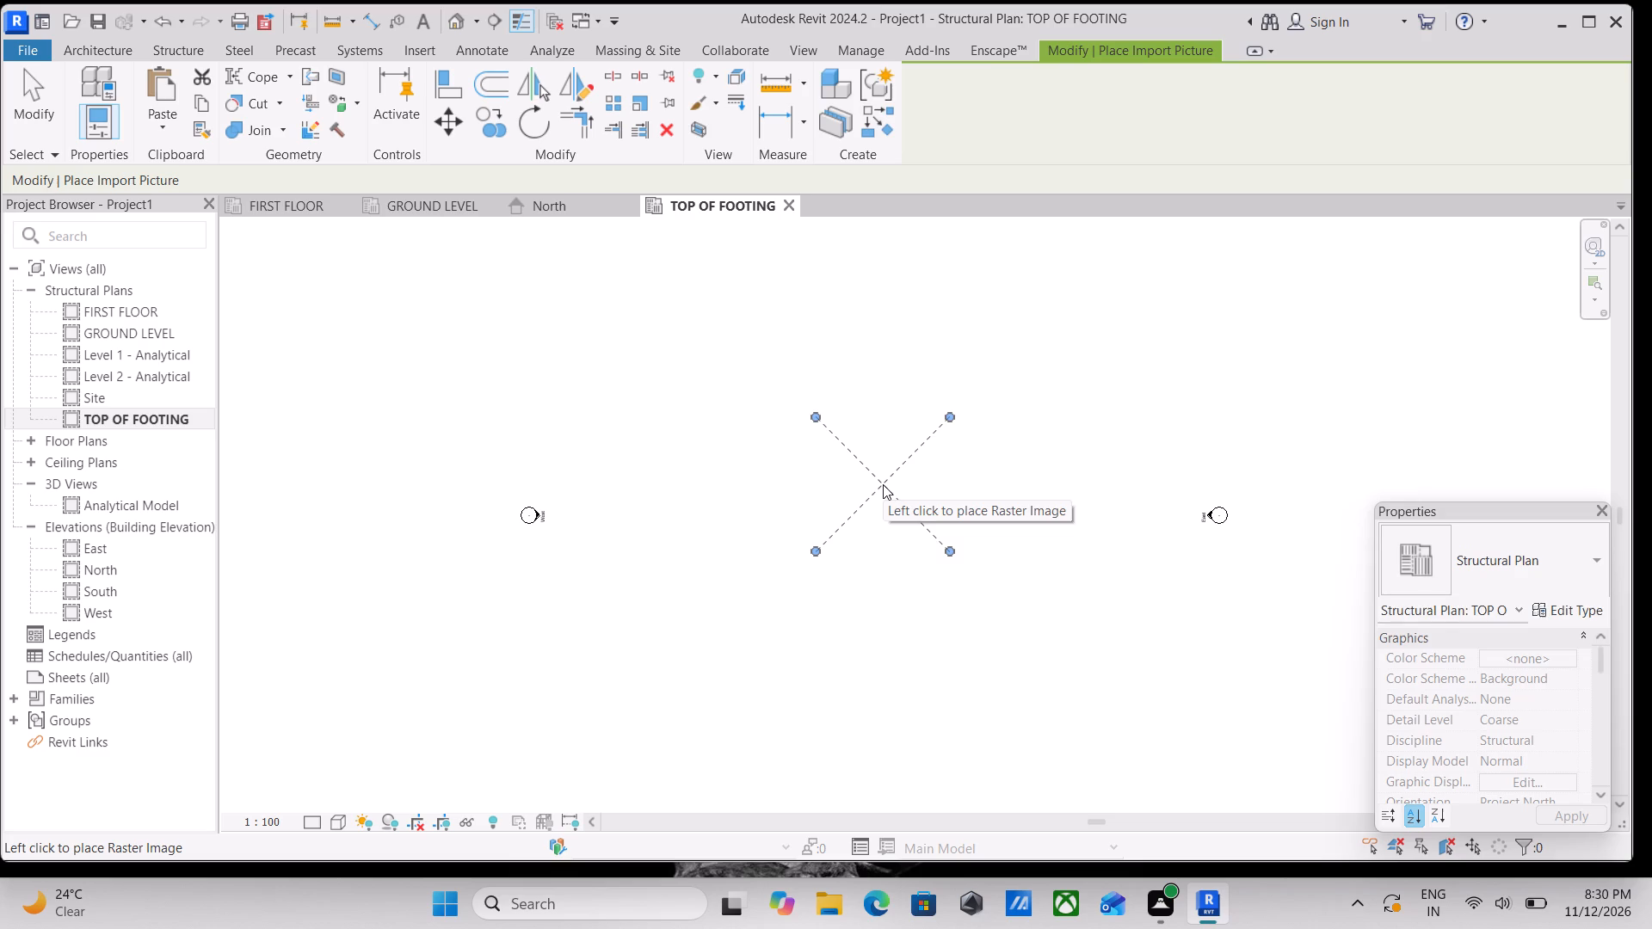
{"action": "scroll", "coordinate": [852, 514], "scroll_direction": "up", "scroll_amount": 6}
{"action": "scroll", "coordinate": [856, 472], "scroll_direction": "down", "scroll_amount": 3}
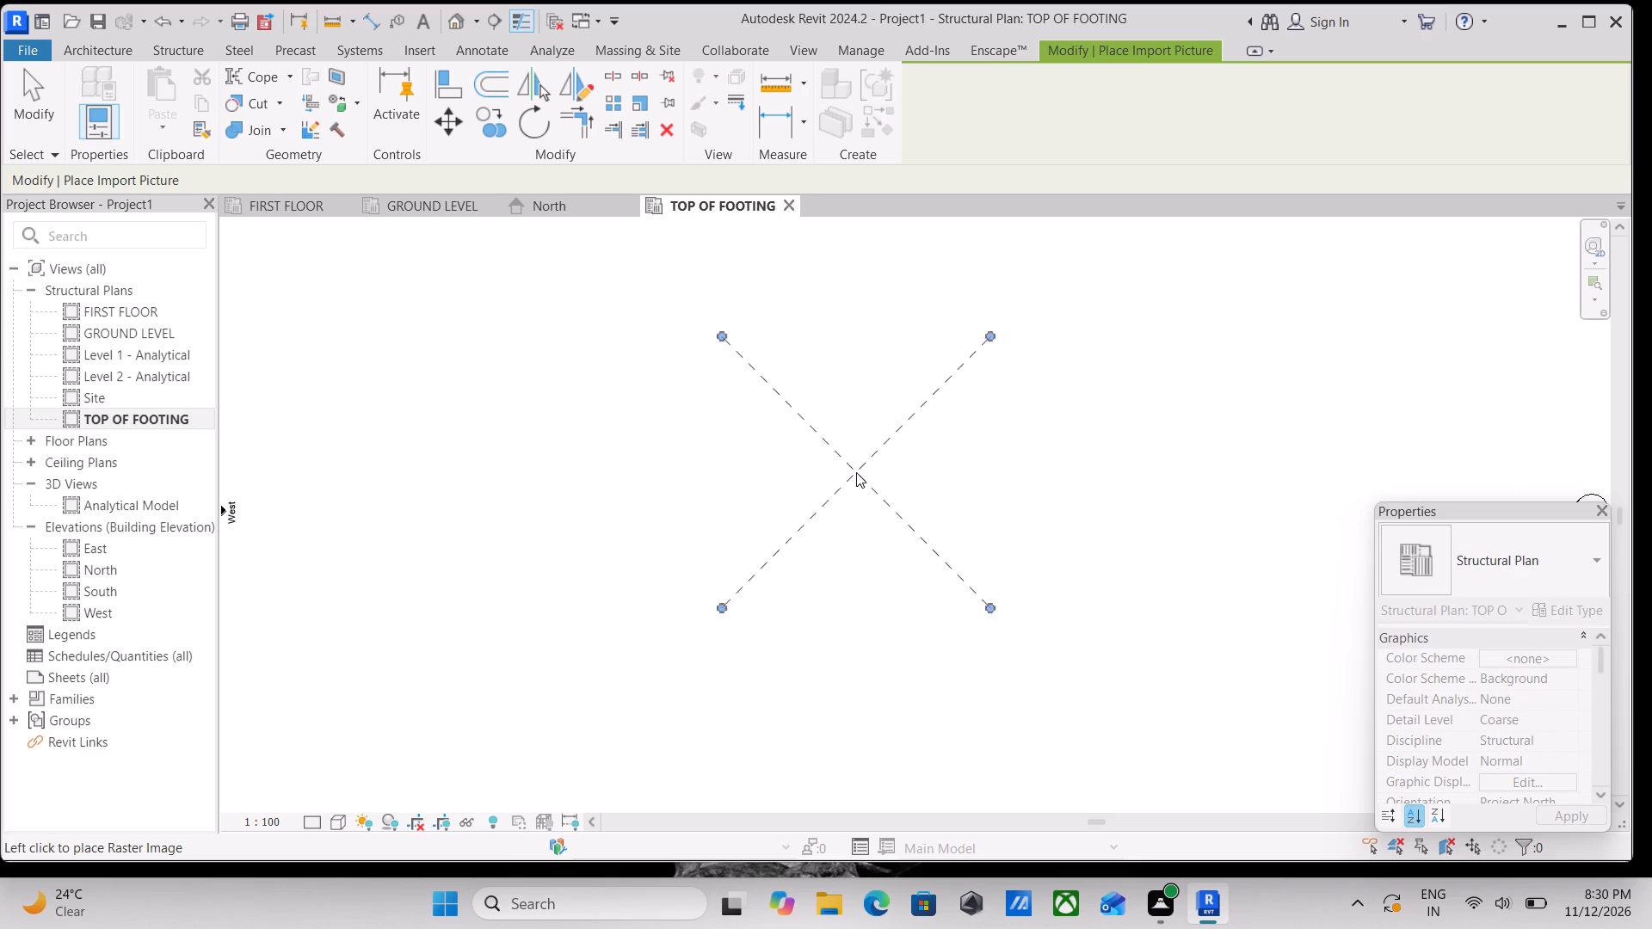
{"action": "scroll", "coordinate": [856, 472], "scroll_direction": "down", "scroll_amount": 5}
{"action": "left_click", "coordinate": [873, 461]}
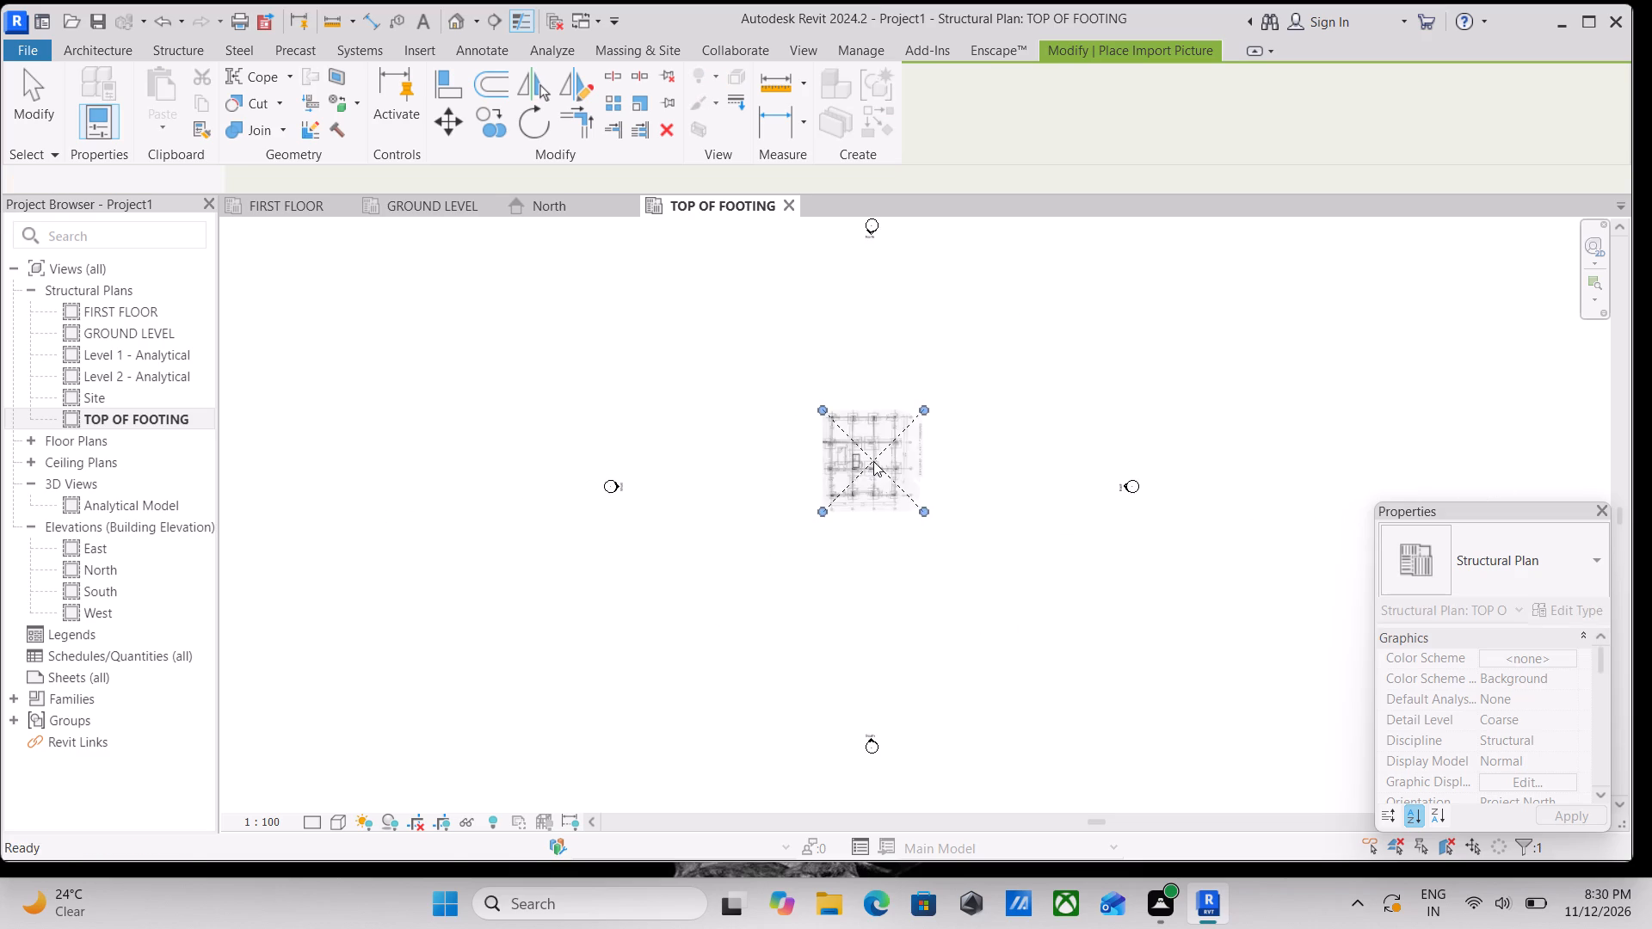
Examine the footings, columns and grid lines along the upper part of the imported foundation plan image.
{"action": "scroll", "coordinate": [873, 461], "scroll_direction": "up", "scroll_amount": 12}
{"action": "middle_click_drag", "start_coordinate": [855, 448], "coordinate": [905, 685]}
{"action": "scroll", "coordinate": [905, 685], "scroll_direction": "up", "scroll_amount": 4}
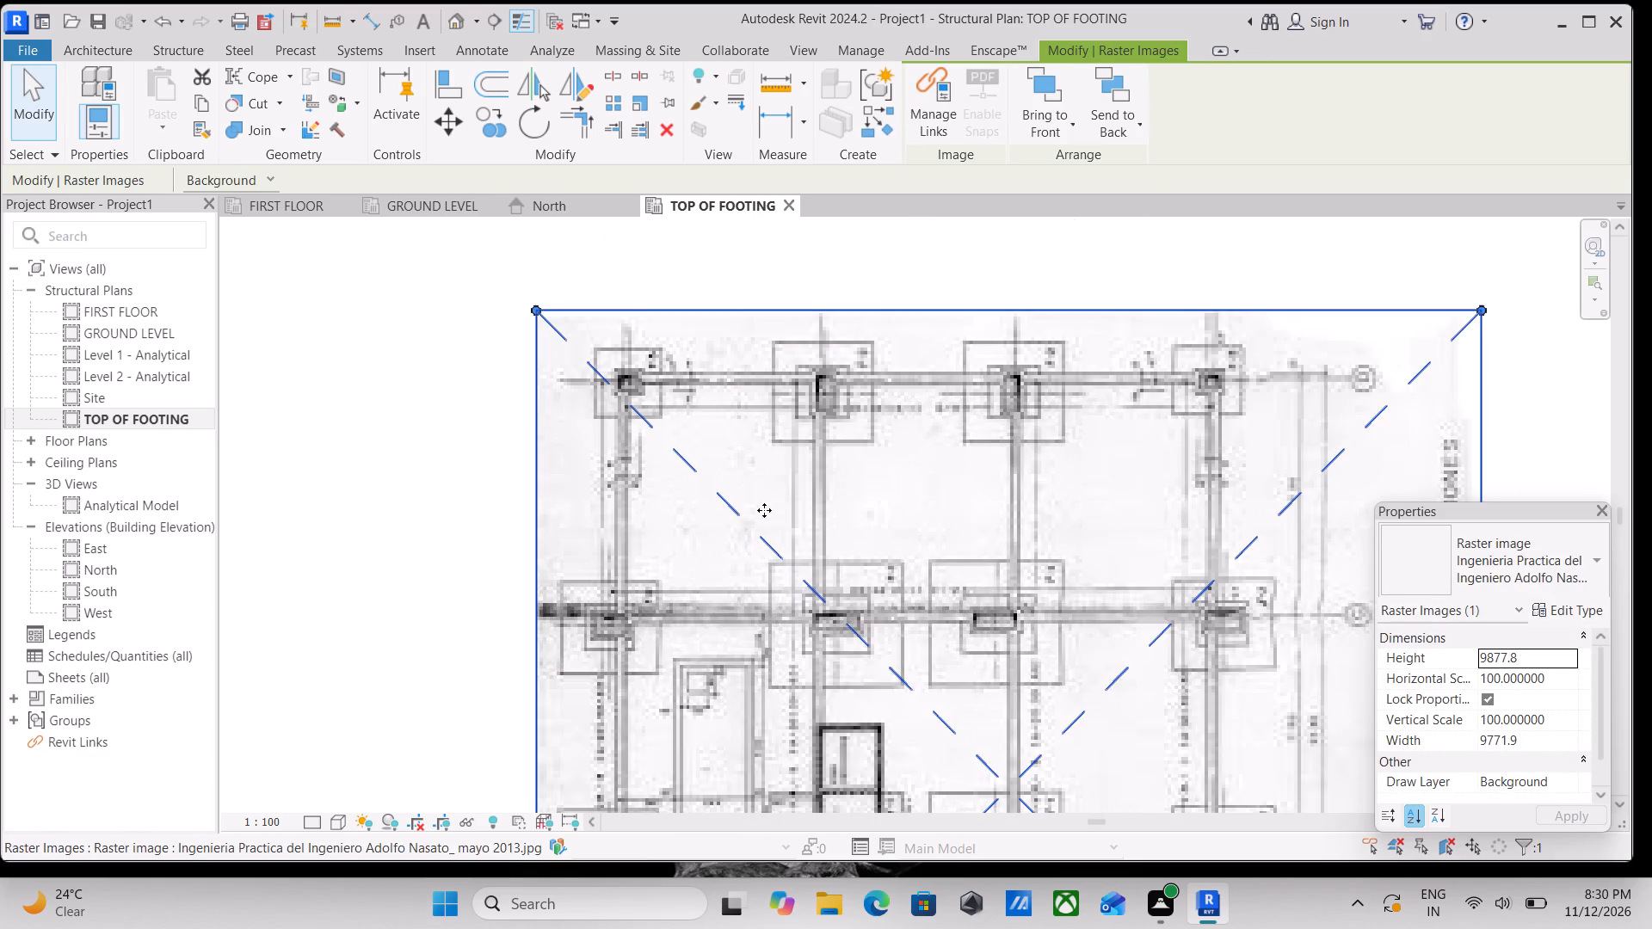
{"action": "middle_click_drag", "start_coordinate": [766, 482], "coordinate": [693, 560]}
{"action": "middle_click_drag", "start_coordinate": [693, 482], "coordinate": [662, 512]}
{"action": "middle_click_drag", "start_coordinate": [729, 456], "coordinate": [650, 448]}
{"action": "scroll", "coordinate": [650, 448], "scroll_direction": "up", "scroll_amount": 3}
{"action": "scroll", "coordinate": [652, 447], "scroll_direction": "down", "scroll_amount": 4}
{"action": "middle_click_drag", "start_coordinate": [652, 447], "coordinate": [738, 405]}
{"action": "scroll", "coordinate": [738, 405], "scroll_direction": "up", "scroll_amount": 3}
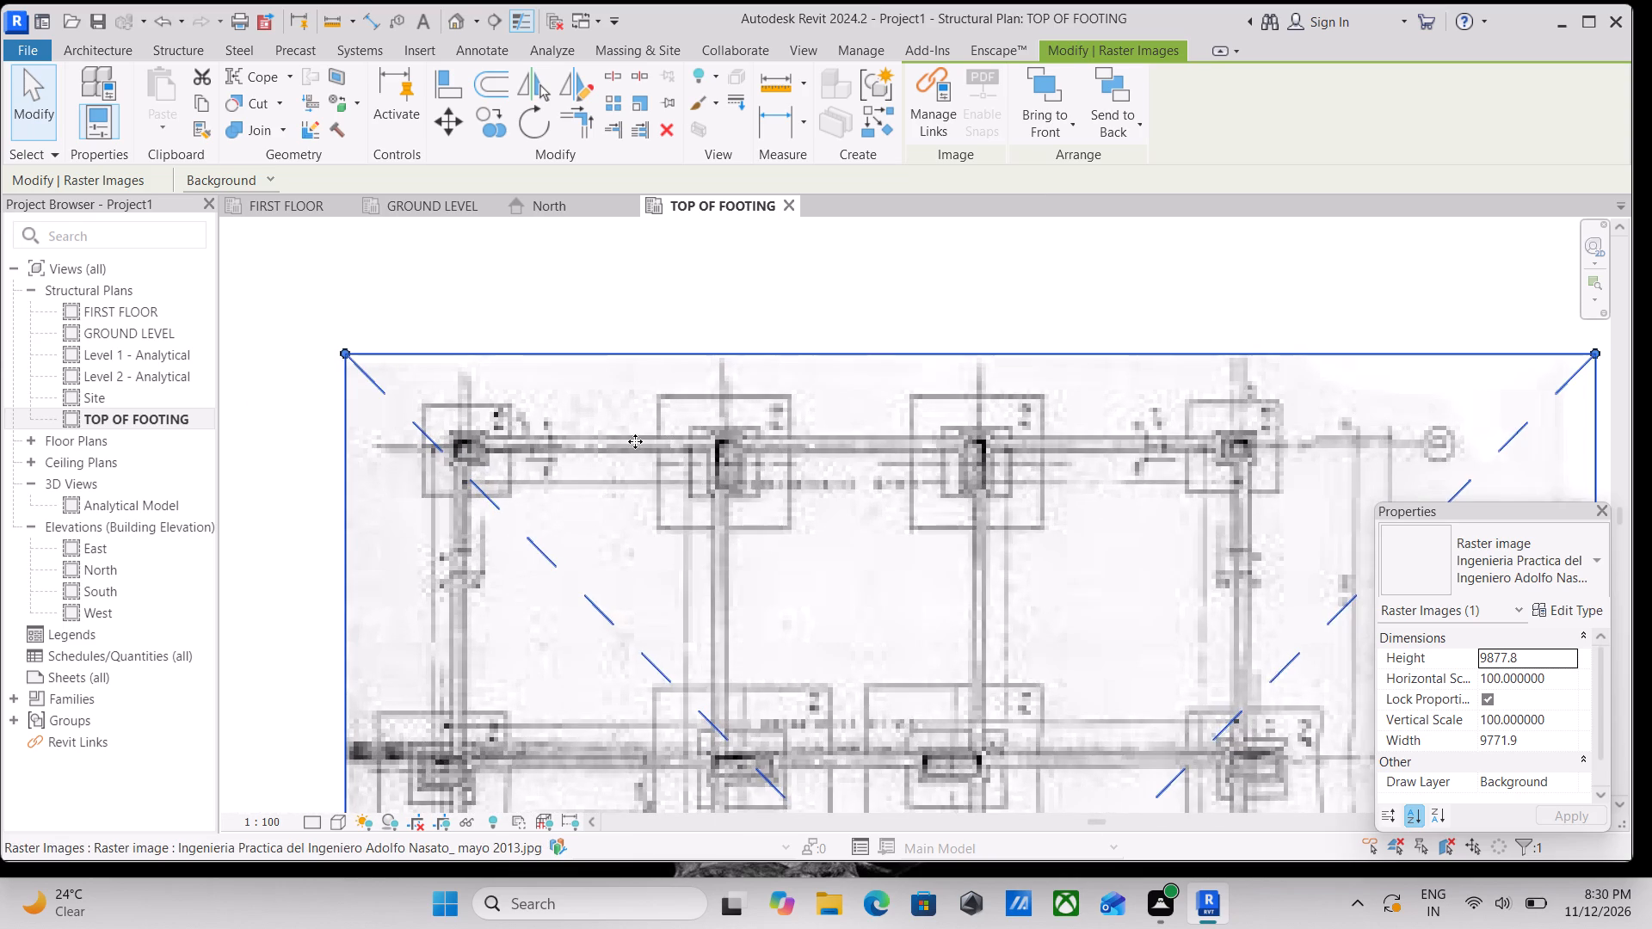
{"action": "scroll", "coordinate": [635, 441], "scroll_direction": "up", "scroll_amount": 3}
{"action": "scroll", "coordinate": [635, 440], "scroll_direction": "down", "scroll_amount": 4}
{"action": "middle_click", "coordinate": [635, 440]}
{"action": "scroll", "coordinate": [635, 440], "scroll_direction": "down", "scroll_amount": 3}
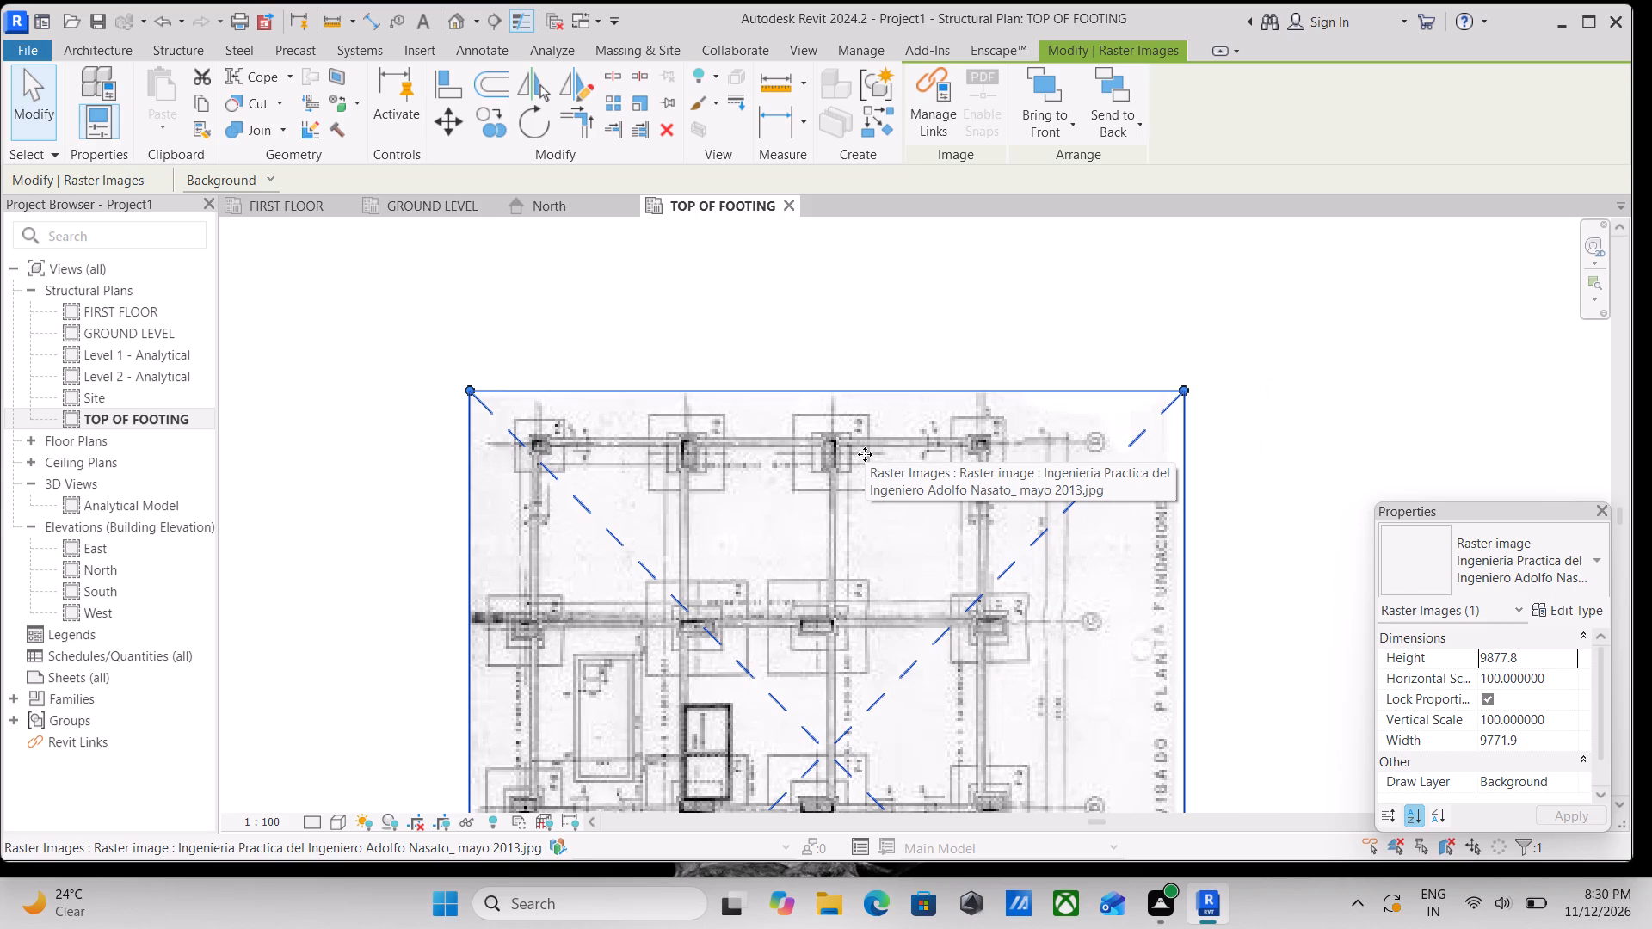
Enlarge the foundation plan image proportionally from its upper-right corner to about 13115 mm wide and 13257 mm high.
{"action": "scroll", "coordinate": [898, 419], "scroll_direction": "down", "scroll_amount": 2}
{"action": "middle_click_drag", "start_coordinate": [881, 405], "coordinate": [801, 404]}
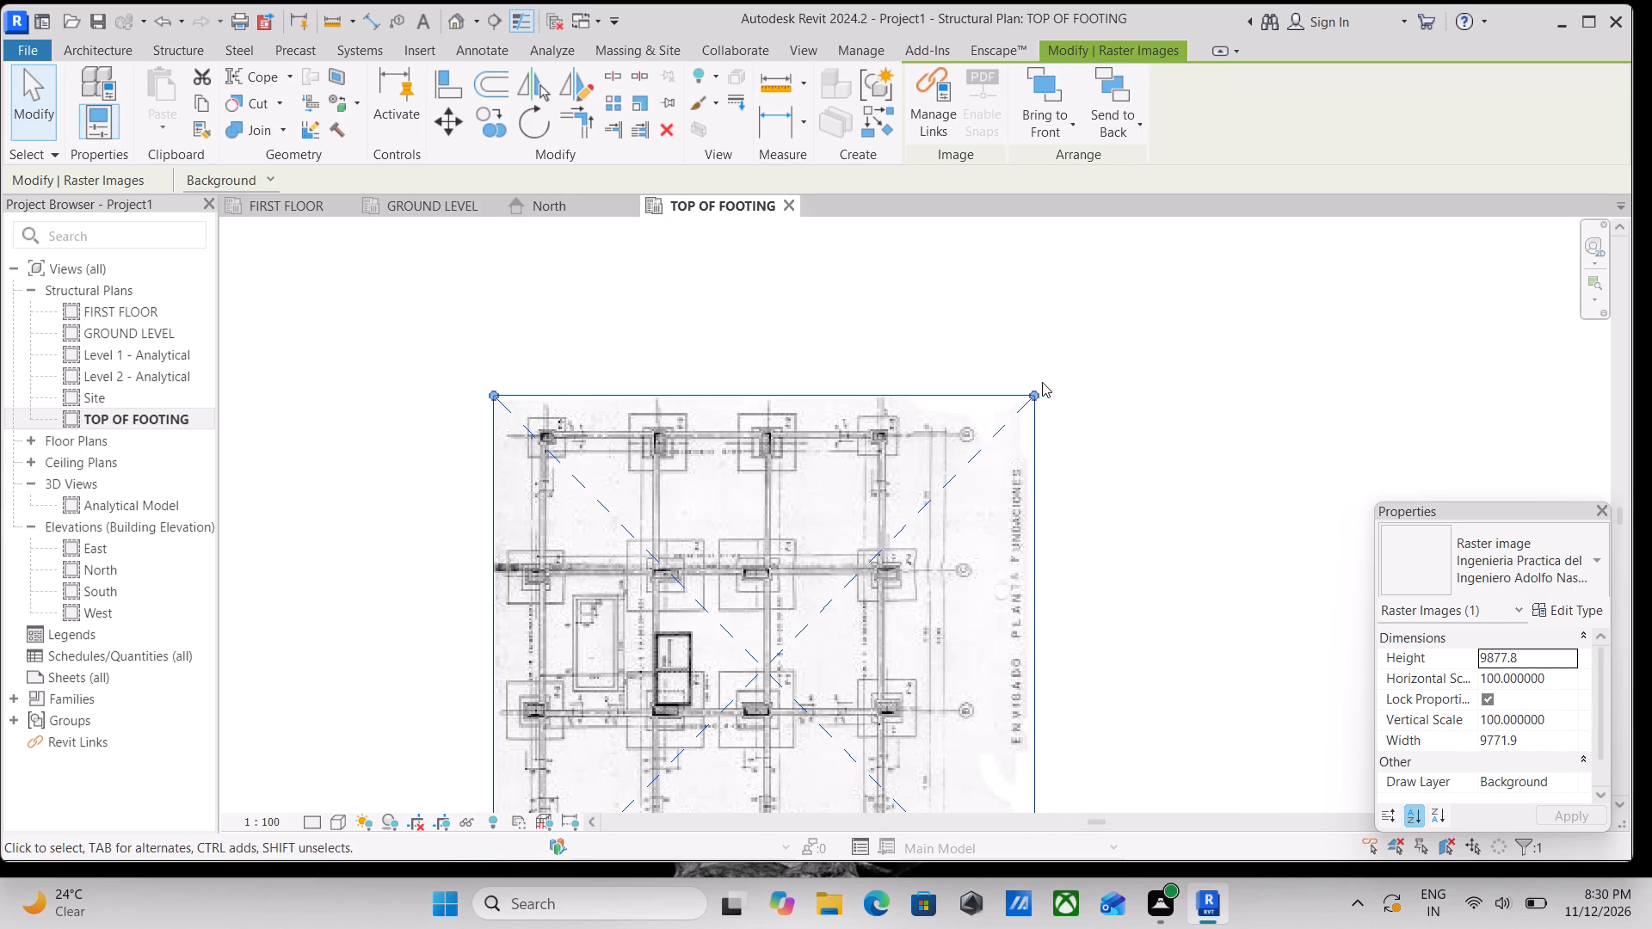
{"action": "left_click_drag", "start_coordinate": [1035, 390], "coordinate": [1119, 343]}
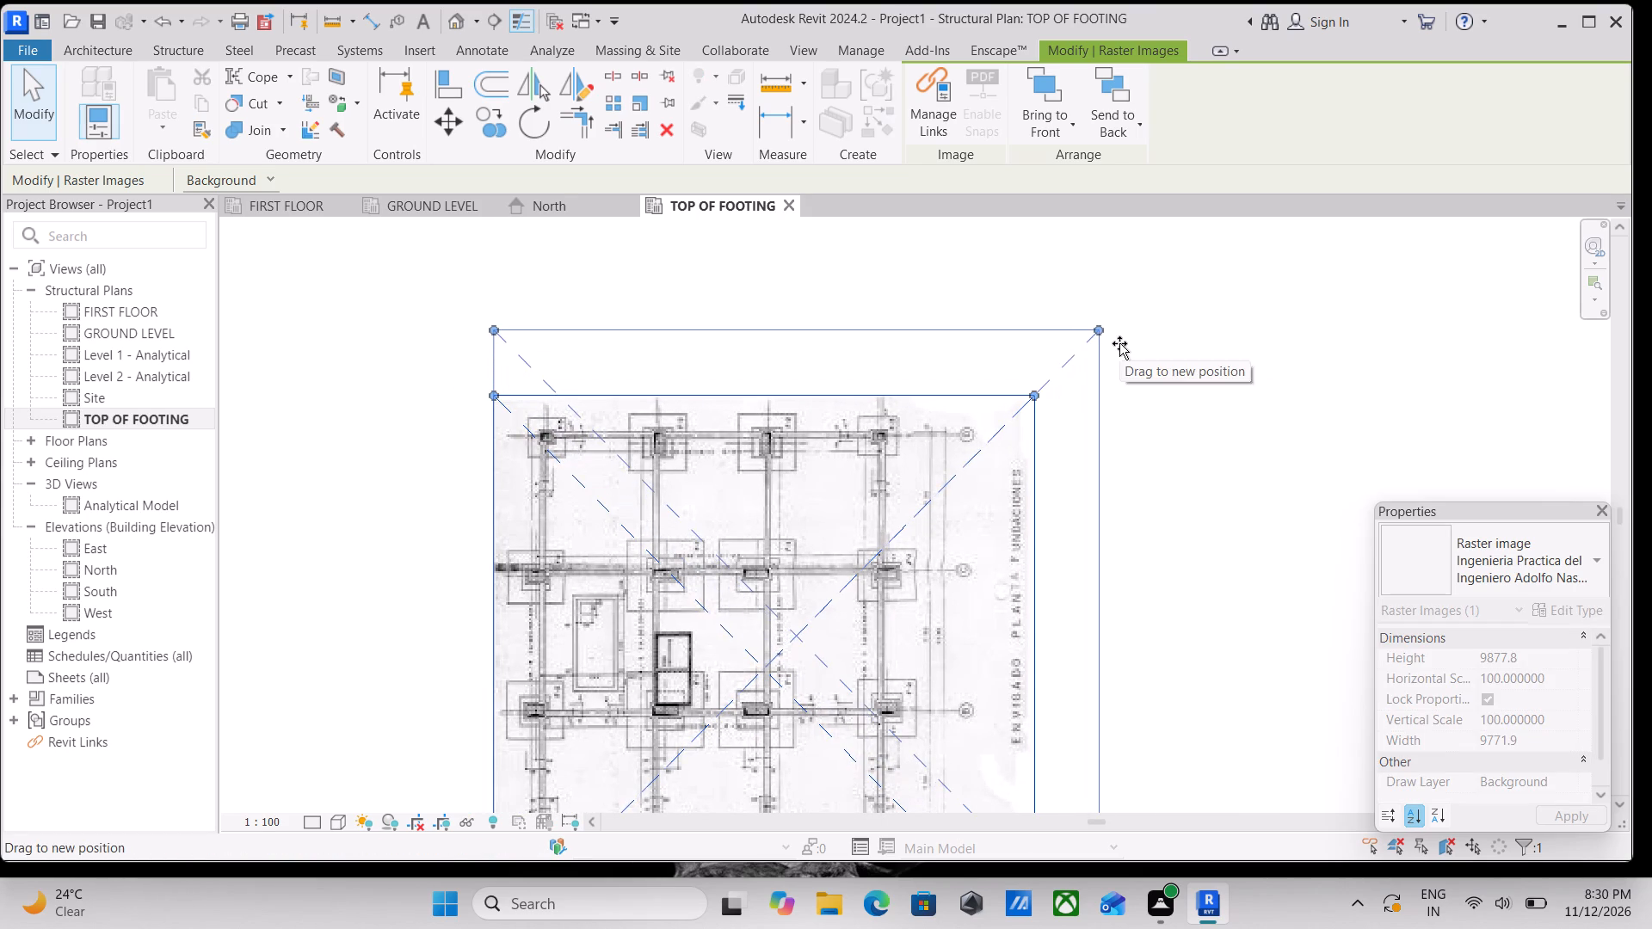
{"action": "left_click_drag", "start_coordinate": [1119, 343], "coordinate": [1129, 291]}
{"action": "scroll", "coordinate": [1129, 291], "scroll_direction": "down", "scroll_amount": 5}
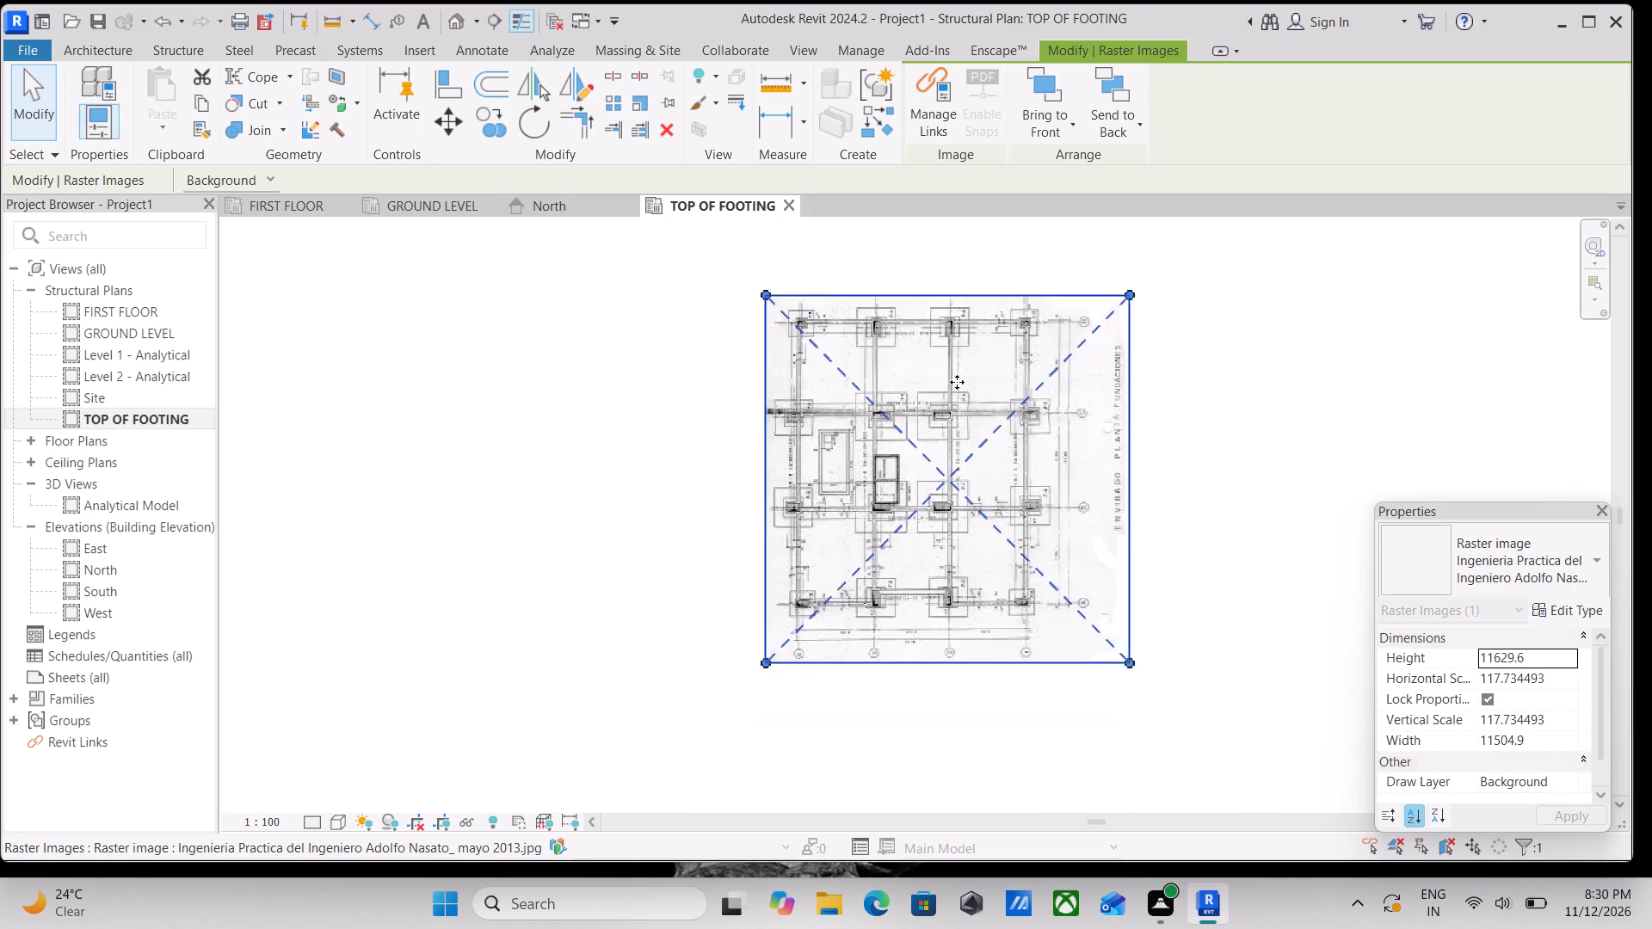
{"action": "scroll", "coordinate": [957, 382], "scroll_direction": "down", "scroll_amount": 3}
{"action": "scroll", "coordinate": [1131, 307], "scroll_direction": "up", "scroll_amount": 6}
{"action": "left_click_drag", "start_coordinate": [1001, 344], "coordinate": [1041, 249]}
Examine the footing and column layout on the enlarged foundation plan image, especially around its upper-left corner.
{"action": "scroll", "coordinate": [602, 406], "scroll_direction": "up", "scroll_amount": 3}
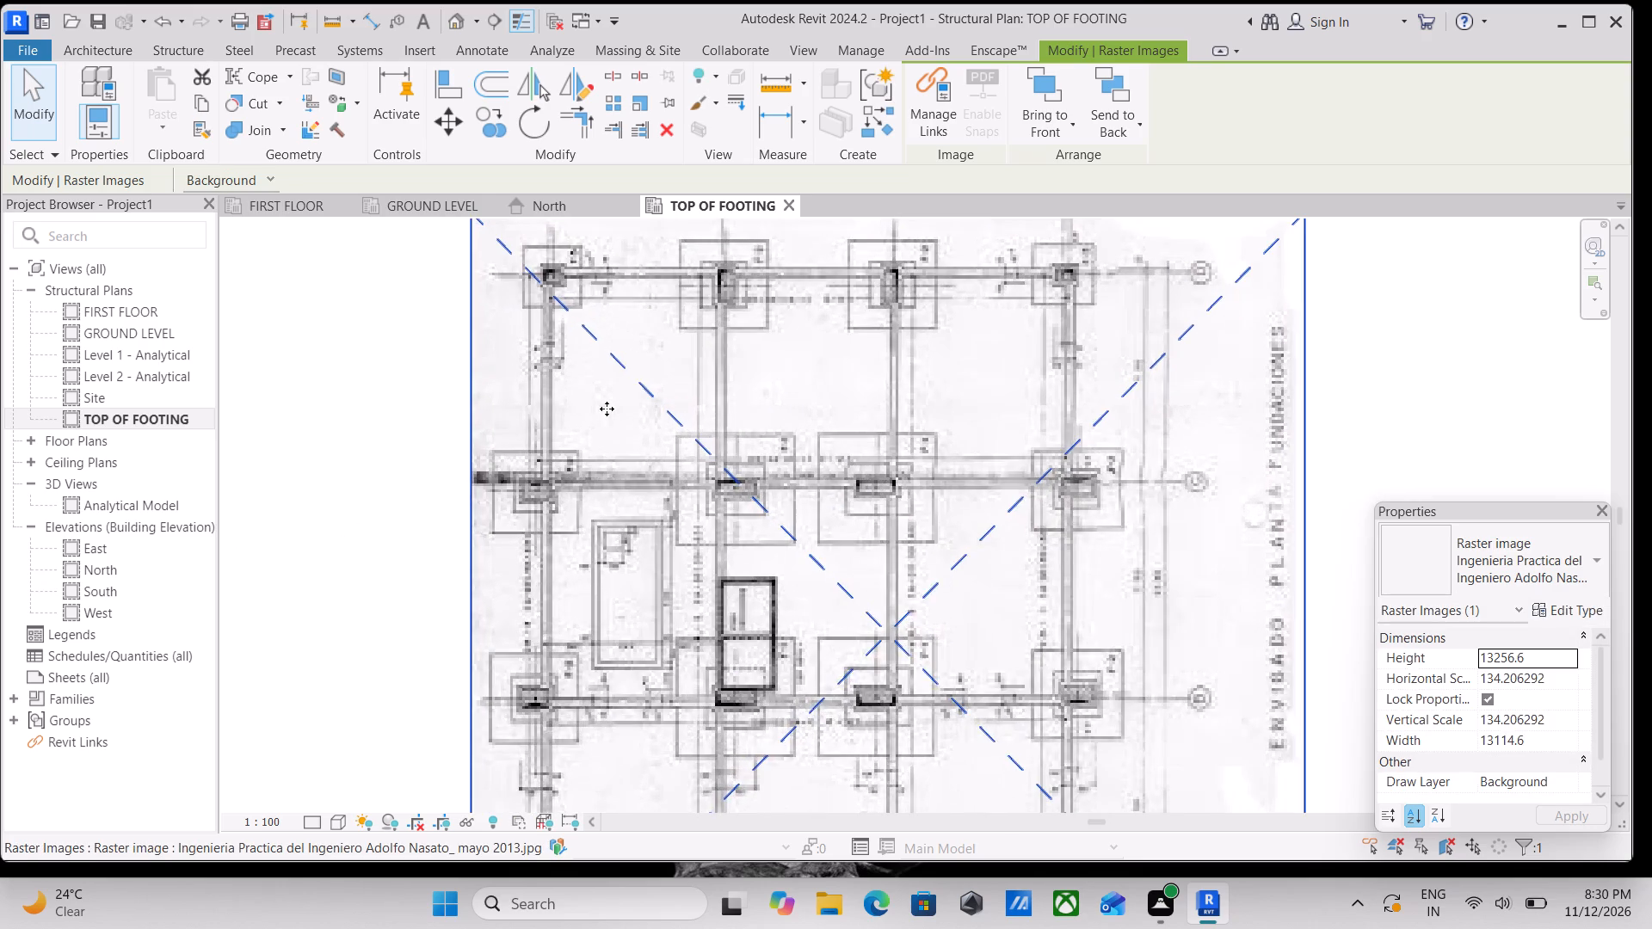
{"action": "middle_click_drag", "start_coordinate": [607, 409], "coordinate": [730, 630]}
{"action": "scroll", "coordinate": [730, 630], "scroll_direction": "up", "scroll_amount": 5}
{"action": "middle_click_drag", "start_coordinate": [677, 526], "coordinate": [649, 634]}
{"action": "scroll", "coordinate": [649, 634], "scroll_direction": "up", "scroll_amount": 1}
{"action": "scroll", "coordinate": [638, 538], "scroll_direction": "down", "scroll_amount": 2}
{"action": "middle_click_drag", "start_coordinate": [638, 538], "coordinate": [652, 565]}
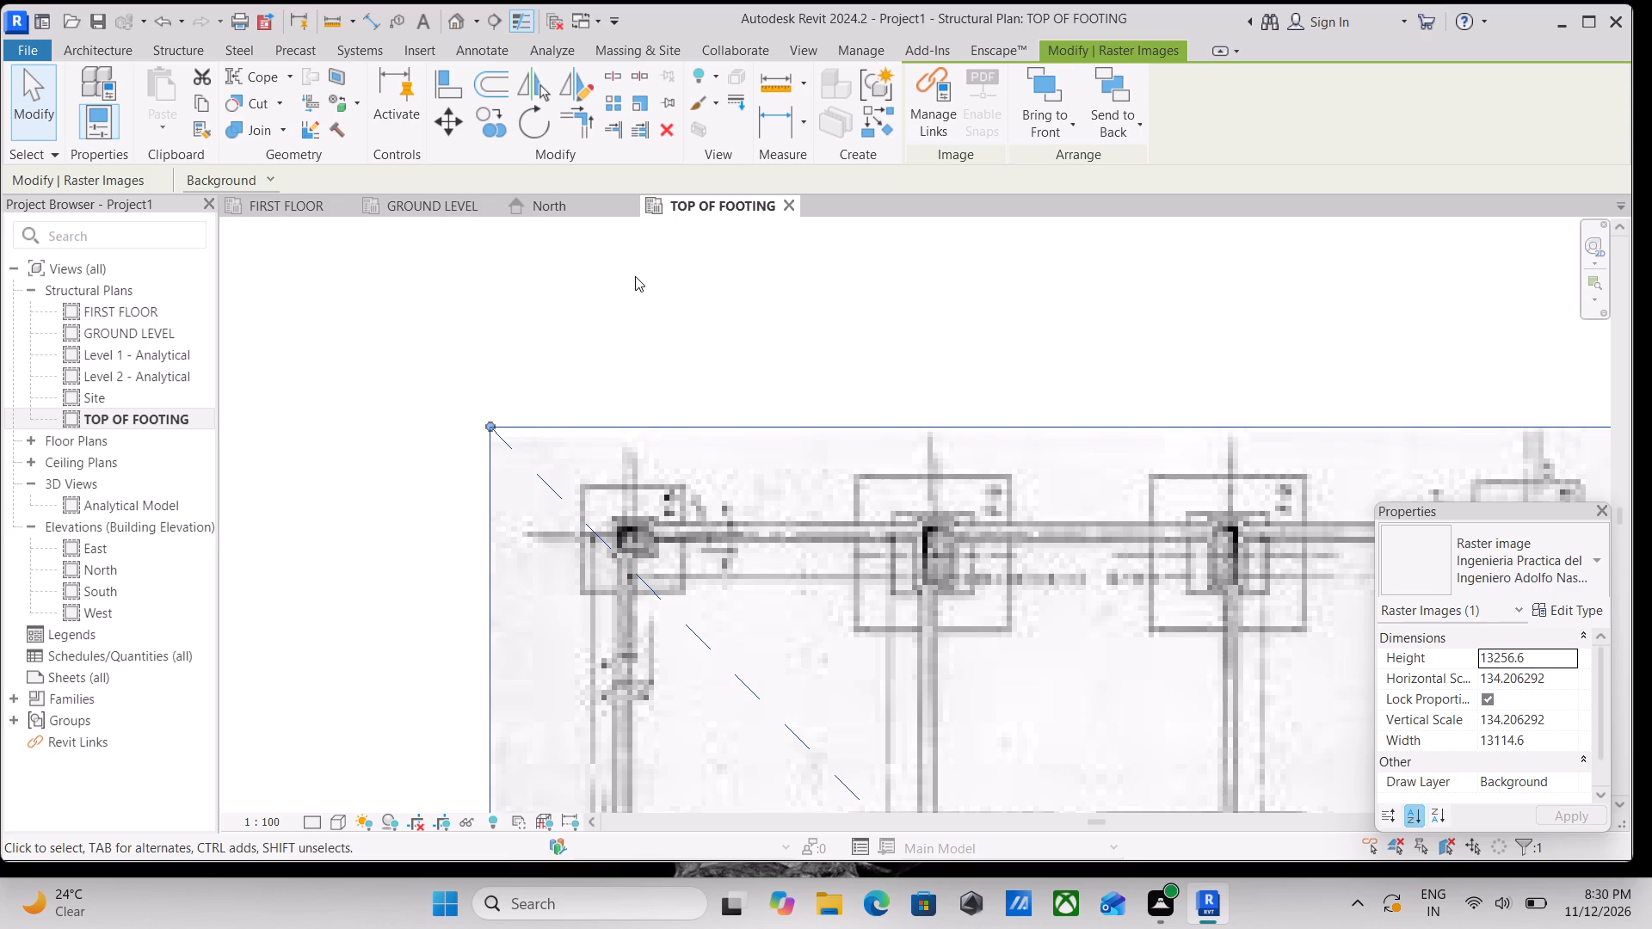
{"action": "scroll", "coordinate": [635, 276], "scroll_direction": "down", "scroll_amount": 2}
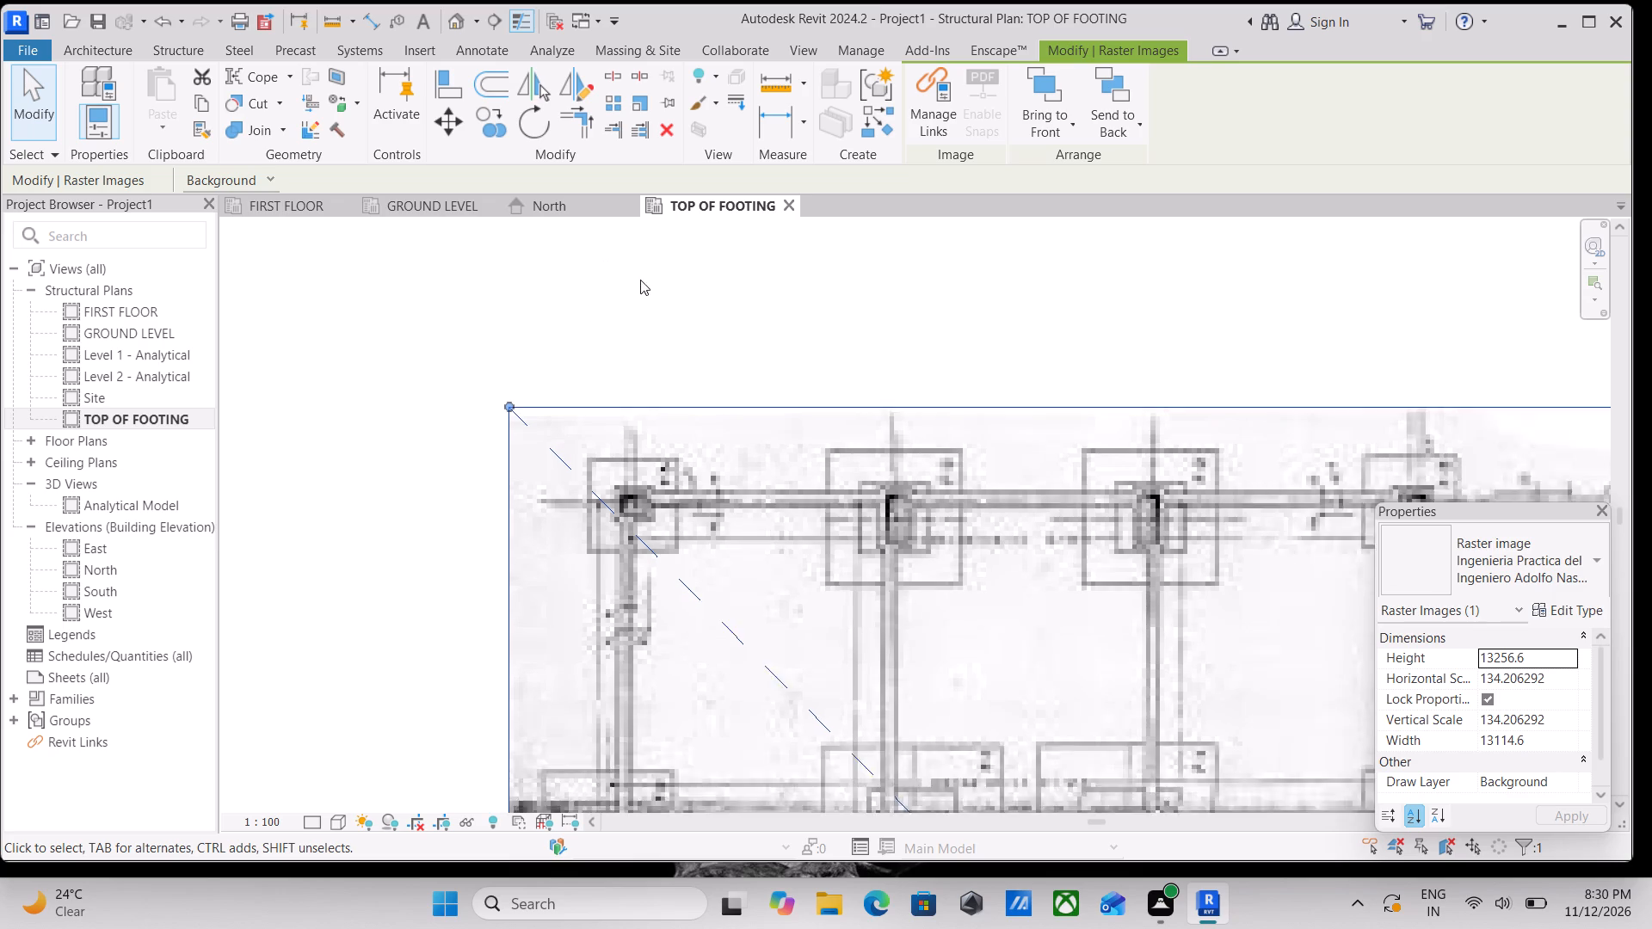
{"action": "scroll", "coordinate": [757, 346], "scroll_direction": "down", "scroll_amount": 3}
{"action": "middle_click_drag", "start_coordinate": [757, 346], "coordinate": [630, 307]}
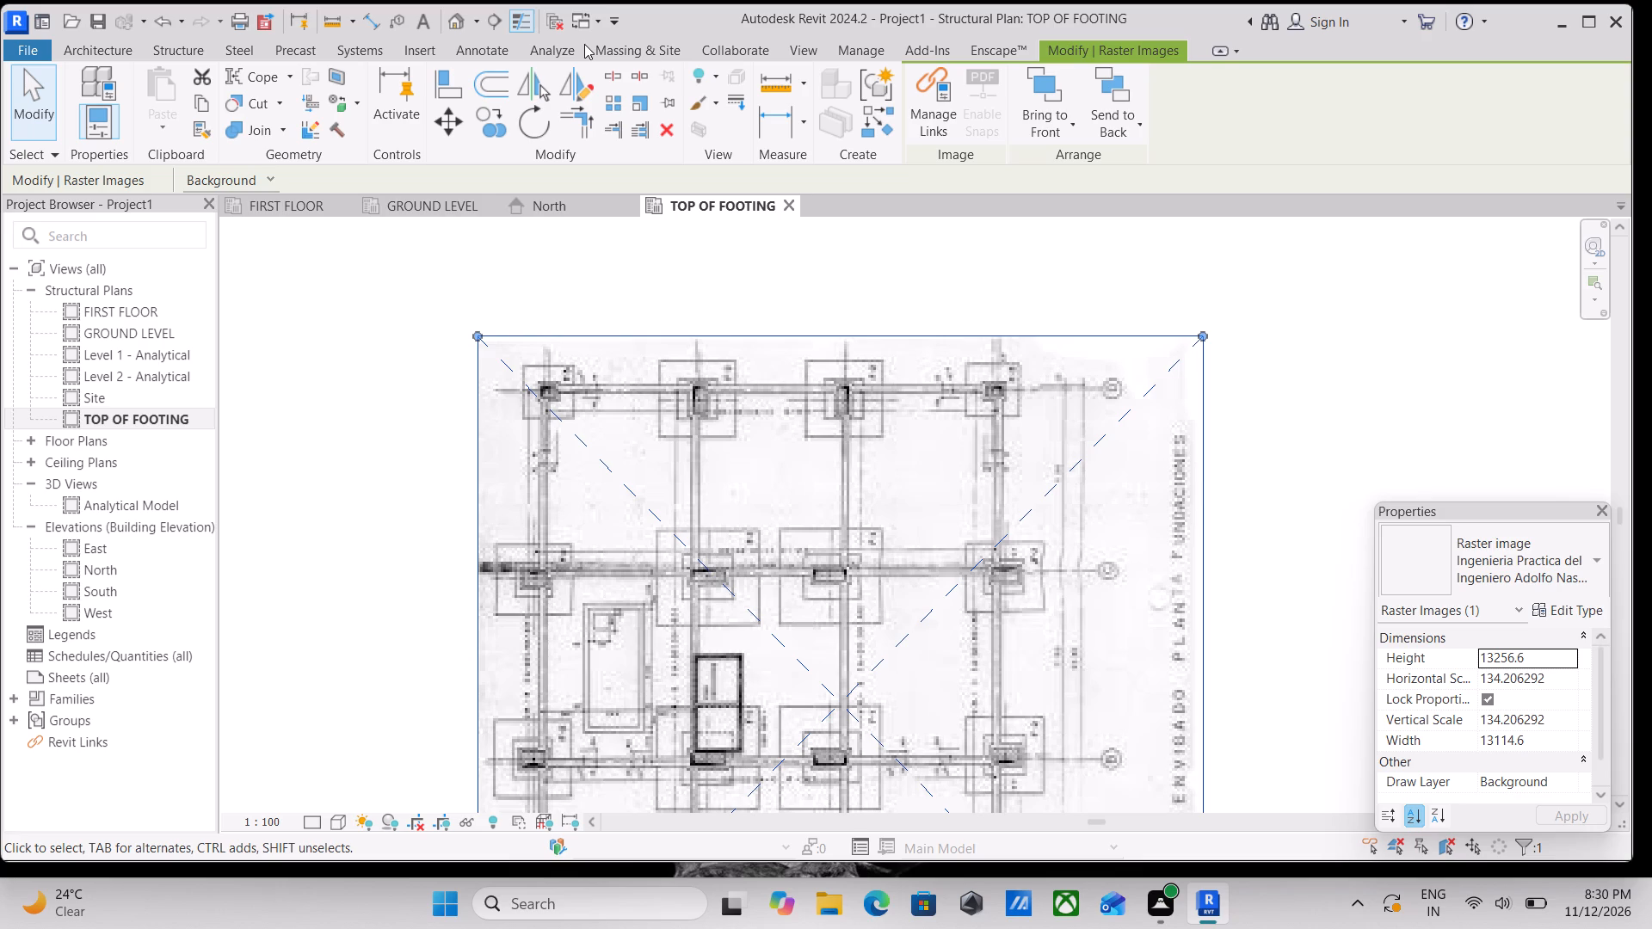
Examine the footings and columns along the foundation plan image's top row, especially around its upper-left corner.
{"action": "left_click", "coordinate": [419, 52]}
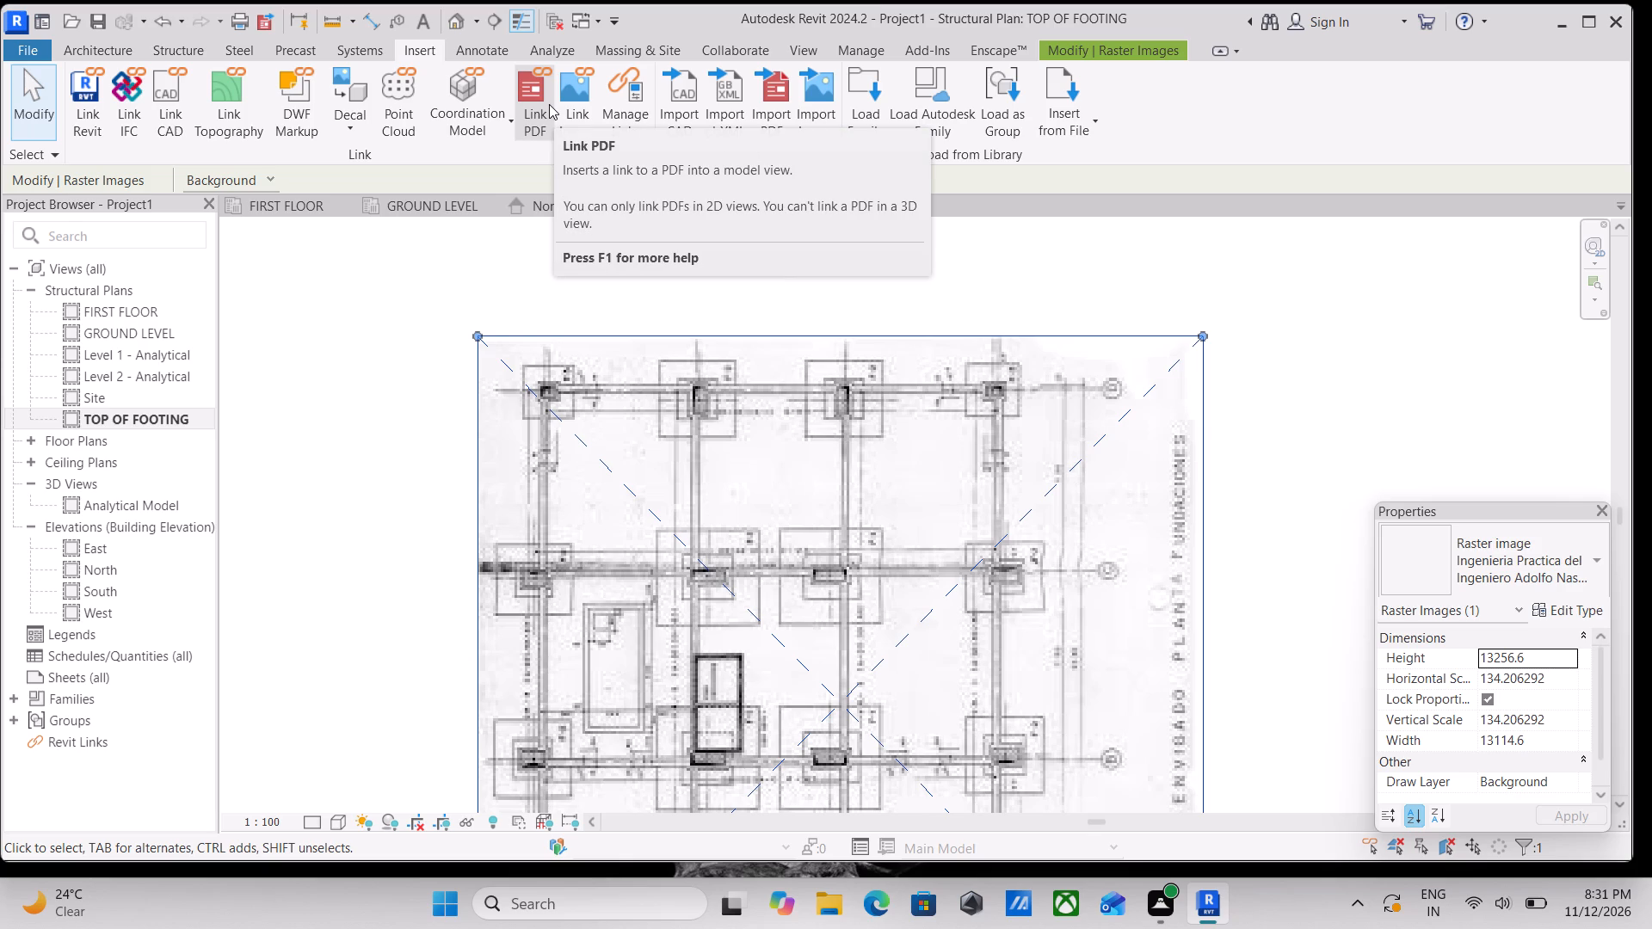
{"action": "scroll", "coordinate": [739, 166], "scroll_direction": "up", "scroll_amount": 2}
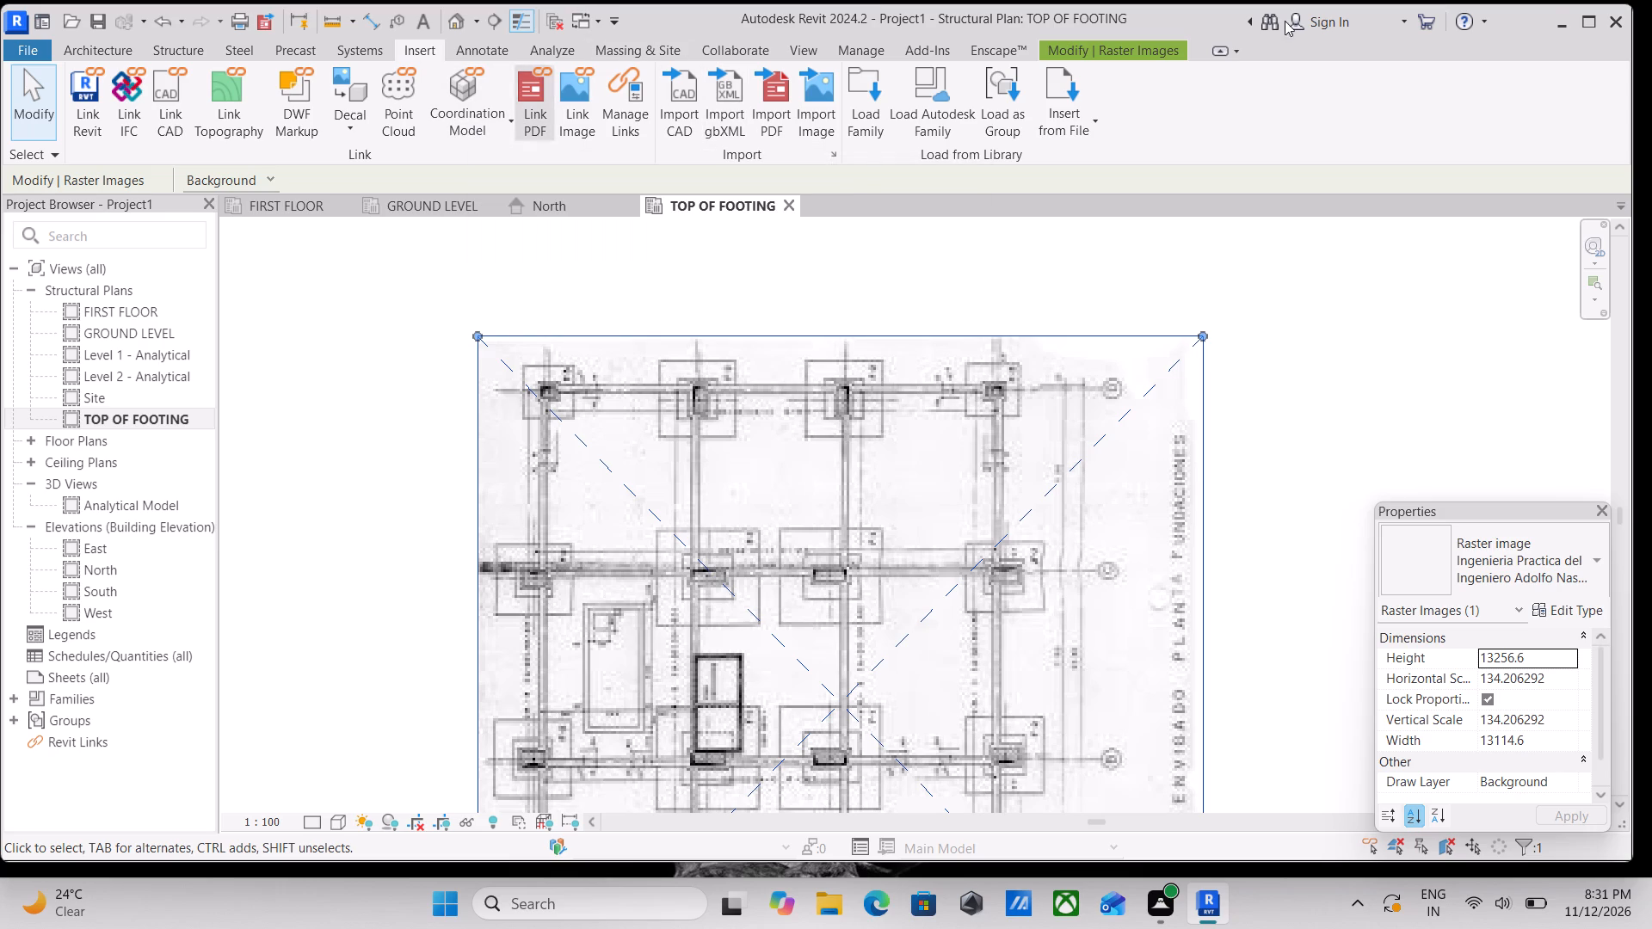
{"action": "scroll", "coordinate": [1410, 137], "scroll_direction": "up", "scroll_amount": 1}
{"action": "middle_click_drag", "start_coordinate": [1058, 397], "coordinate": [1419, 240]}
{"action": "scroll", "coordinate": [1213, 398], "scroll_direction": "up", "scroll_amount": 1}
{"action": "scroll", "coordinate": [1130, 425], "scroll_direction": "down", "scroll_amount": 2}
{"action": "middle_click_drag", "start_coordinate": [1101, 422], "coordinate": [1184, 498]}
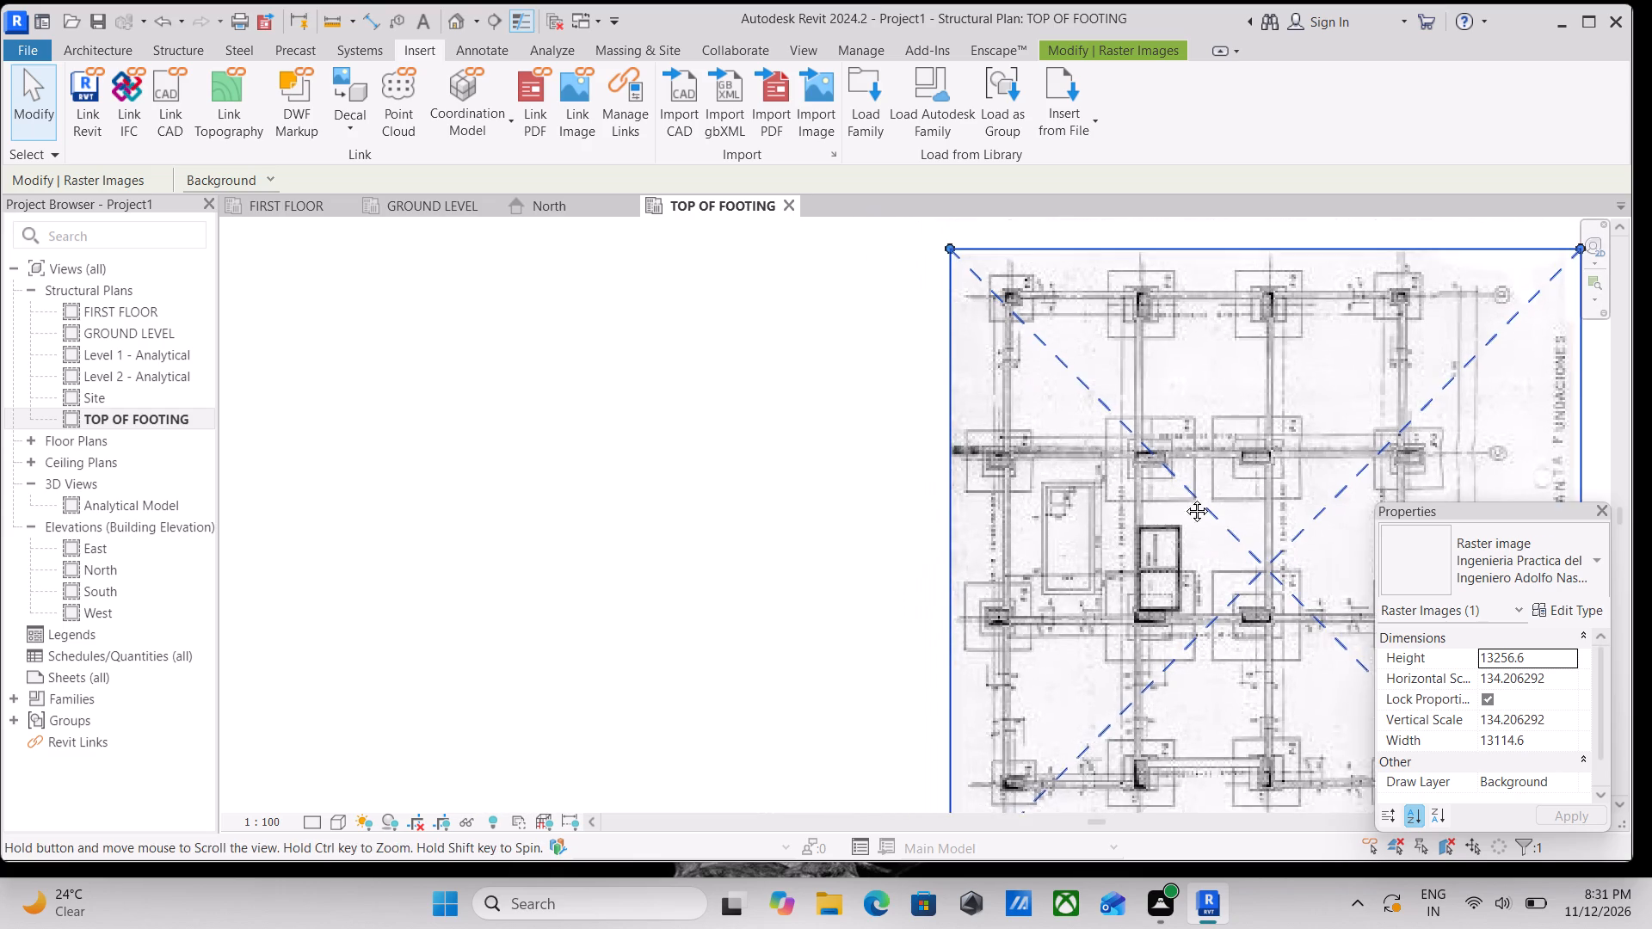
{"action": "middle_click_drag", "start_coordinate": [1184, 498], "coordinate": [1180, 500]}
{"action": "scroll", "coordinate": [1051, 358], "scroll_direction": "up", "scroll_amount": 3}
{"action": "middle_click_drag", "start_coordinate": [1050, 358], "coordinate": [1032, 501]}
{"action": "scroll", "coordinate": [962, 364], "scroll_direction": "up", "scroll_amount": 3}
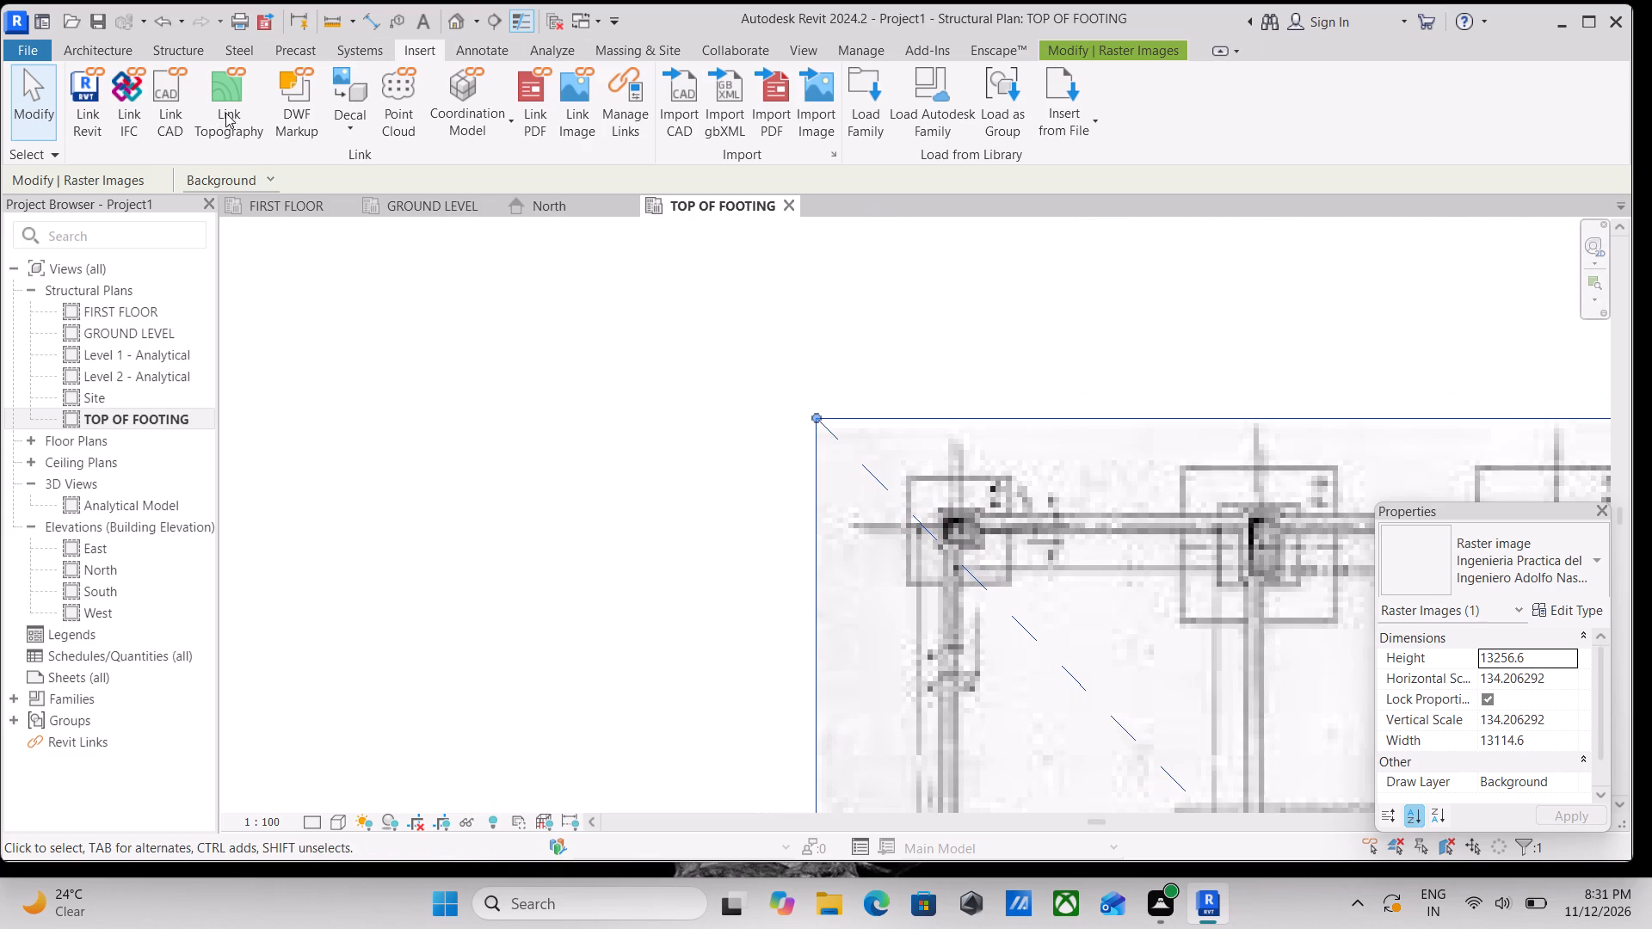
{"action": "left_click", "coordinate": [166, 52]}
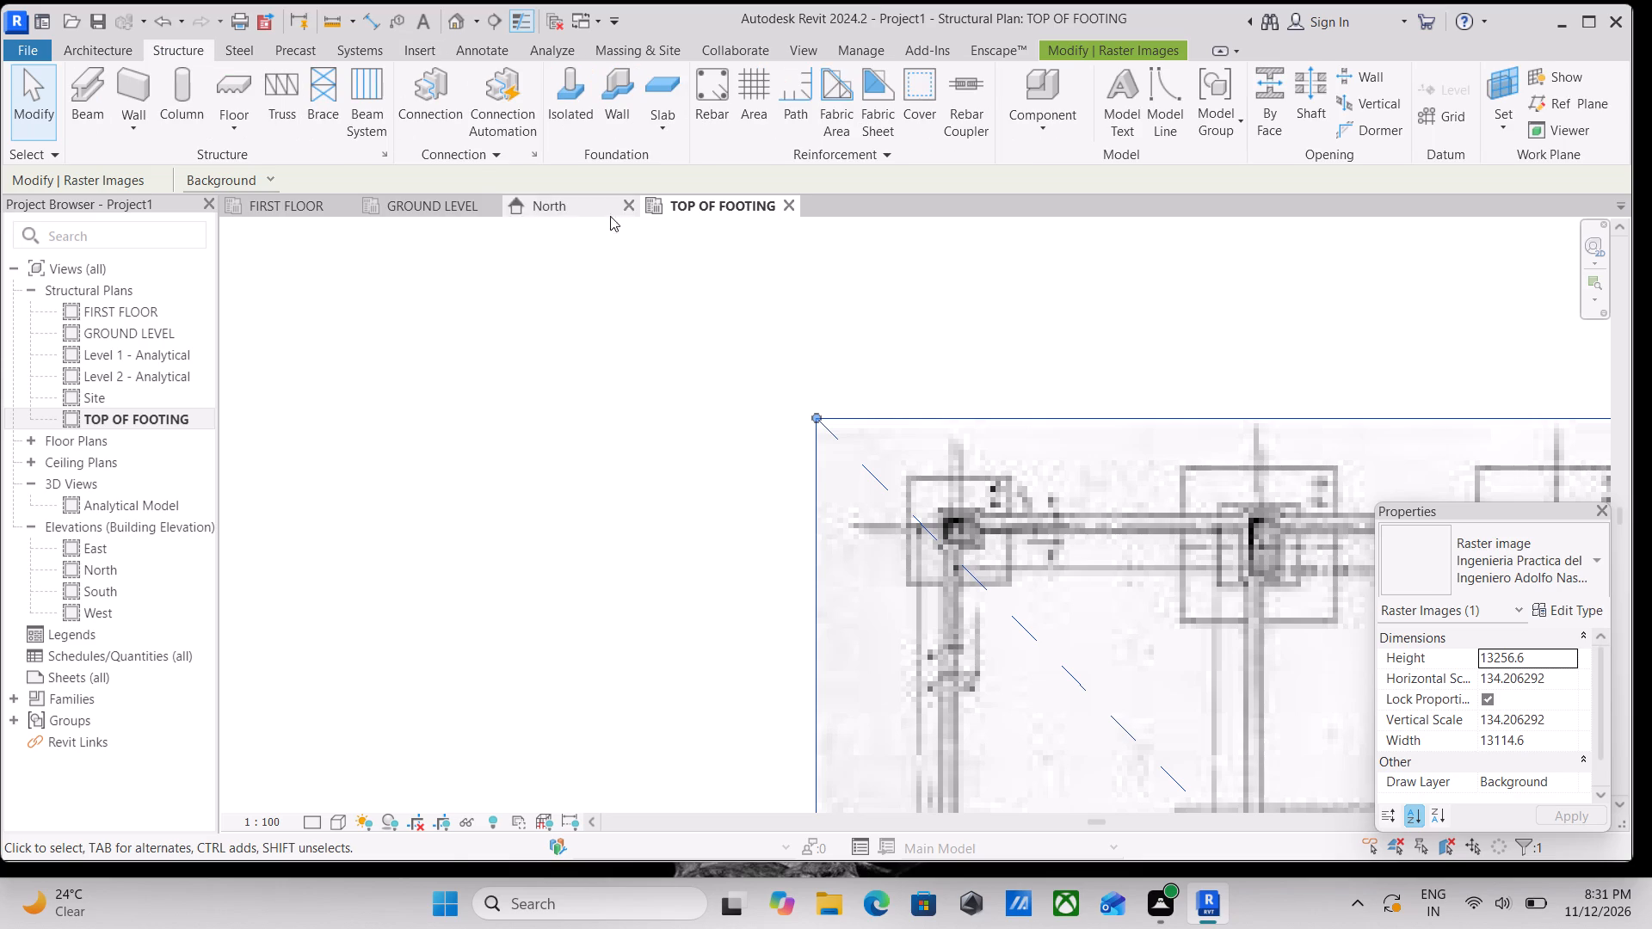
{"action": "scroll", "coordinate": [872, 546], "scroll_direction": "down", "scroll_amount": 1}
{"action": "scroll", "coordinate": [872, 546], "scroll_direction": "up", "scroll_amount": 1}
{"action": "middle_click_drag", "start_coordinate": [934, 512], "coordinate": [638, 428]}
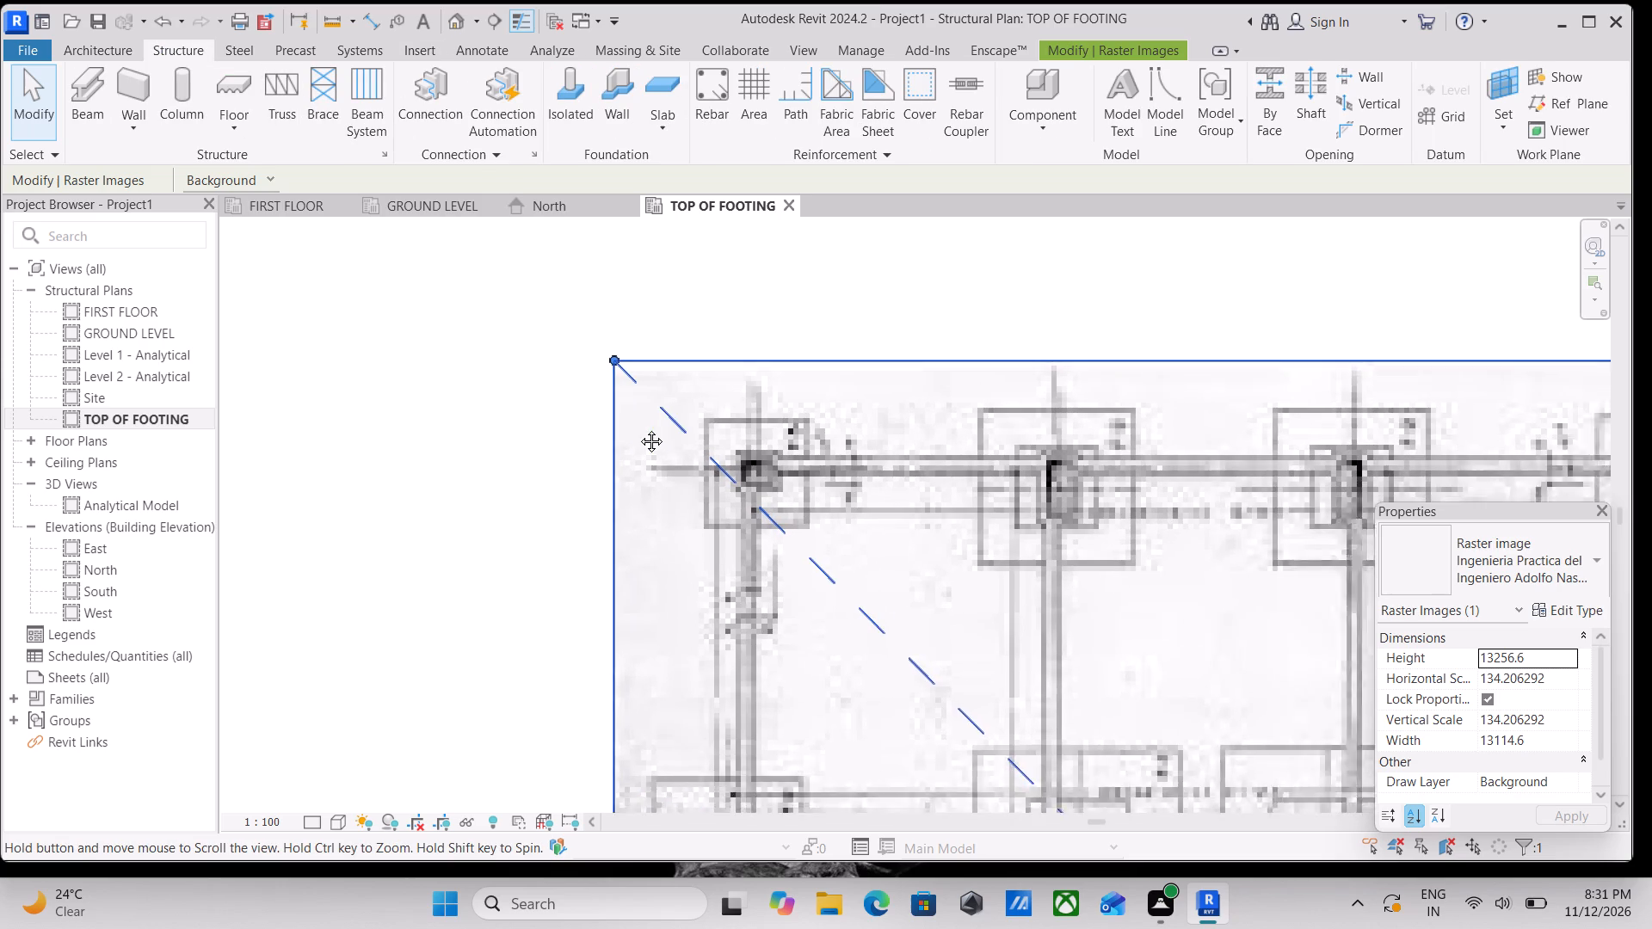
{"action": "middle_click_drag", "start_coordinate": [638, 428], "coordinate": [487, 388]}
{"action": "middle_click_drag", "start_coordinate": [554, 420], "coordinate": [609, 492]}
{"action": "scroll", "coordinate": [560, 444], "scroll_direction": "up", "scroll_amount": 1}
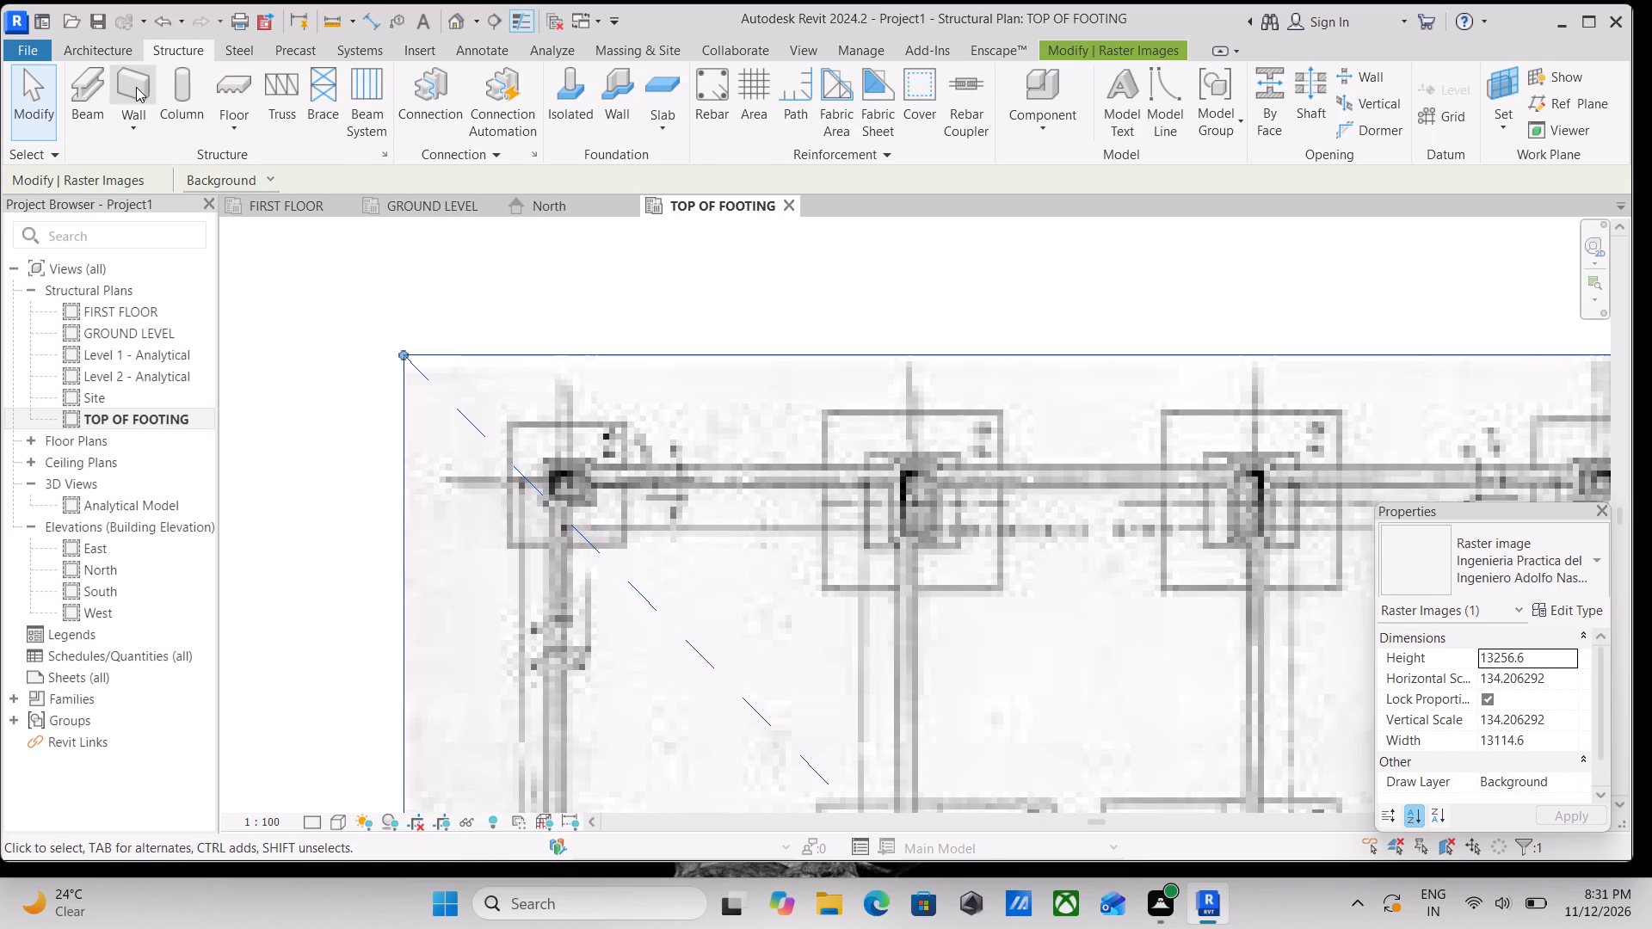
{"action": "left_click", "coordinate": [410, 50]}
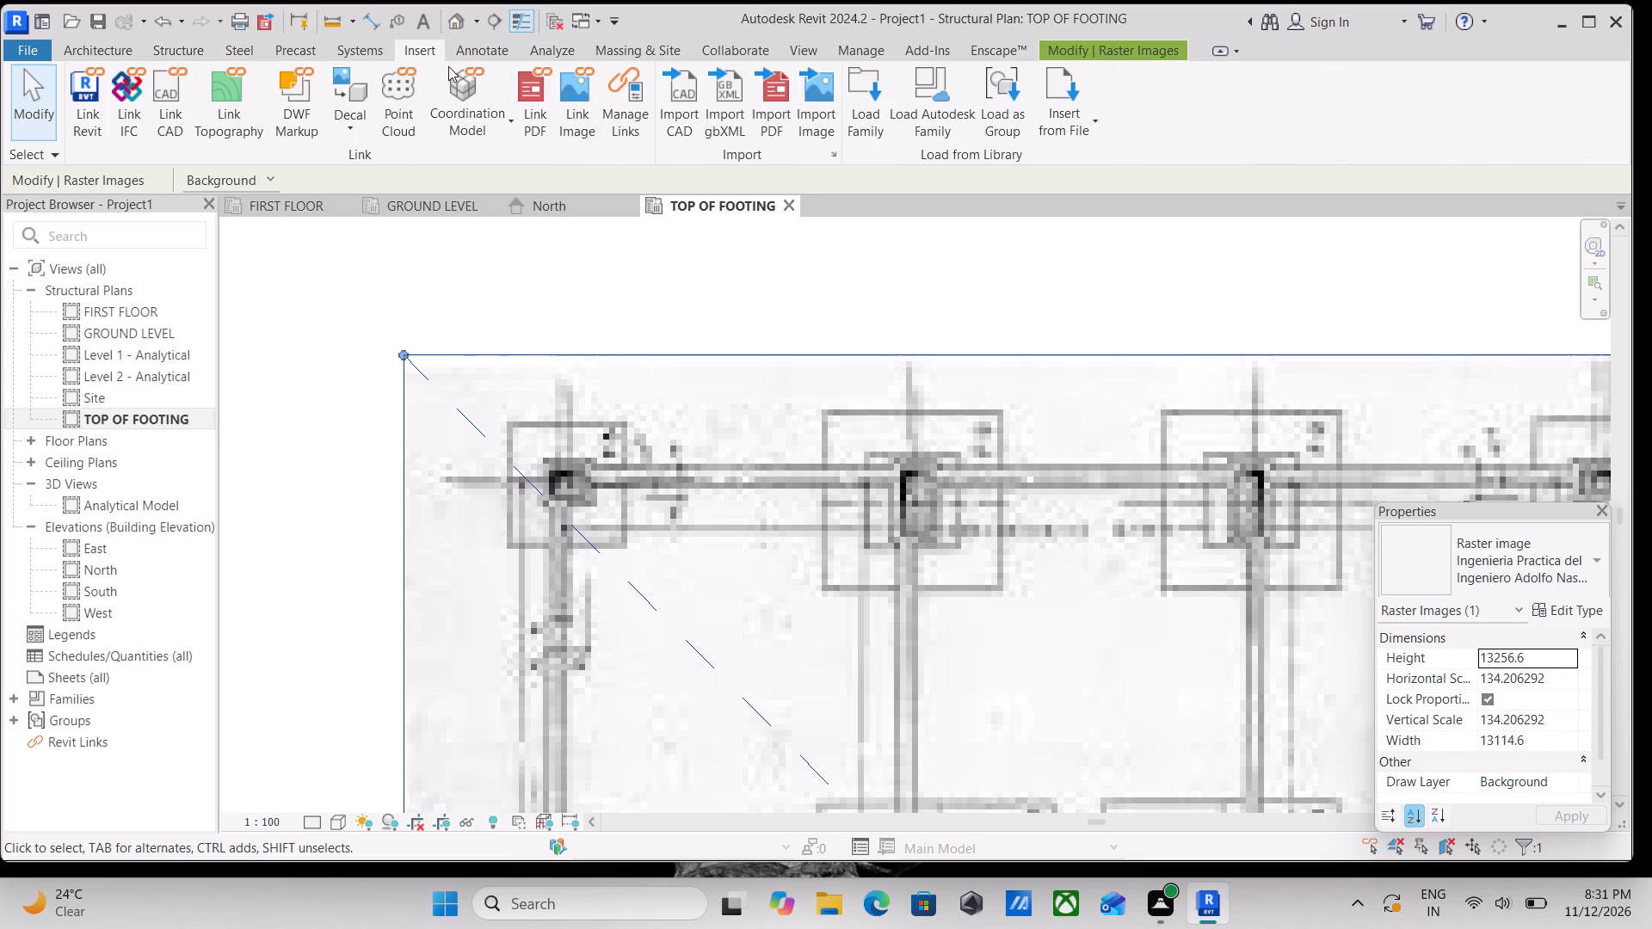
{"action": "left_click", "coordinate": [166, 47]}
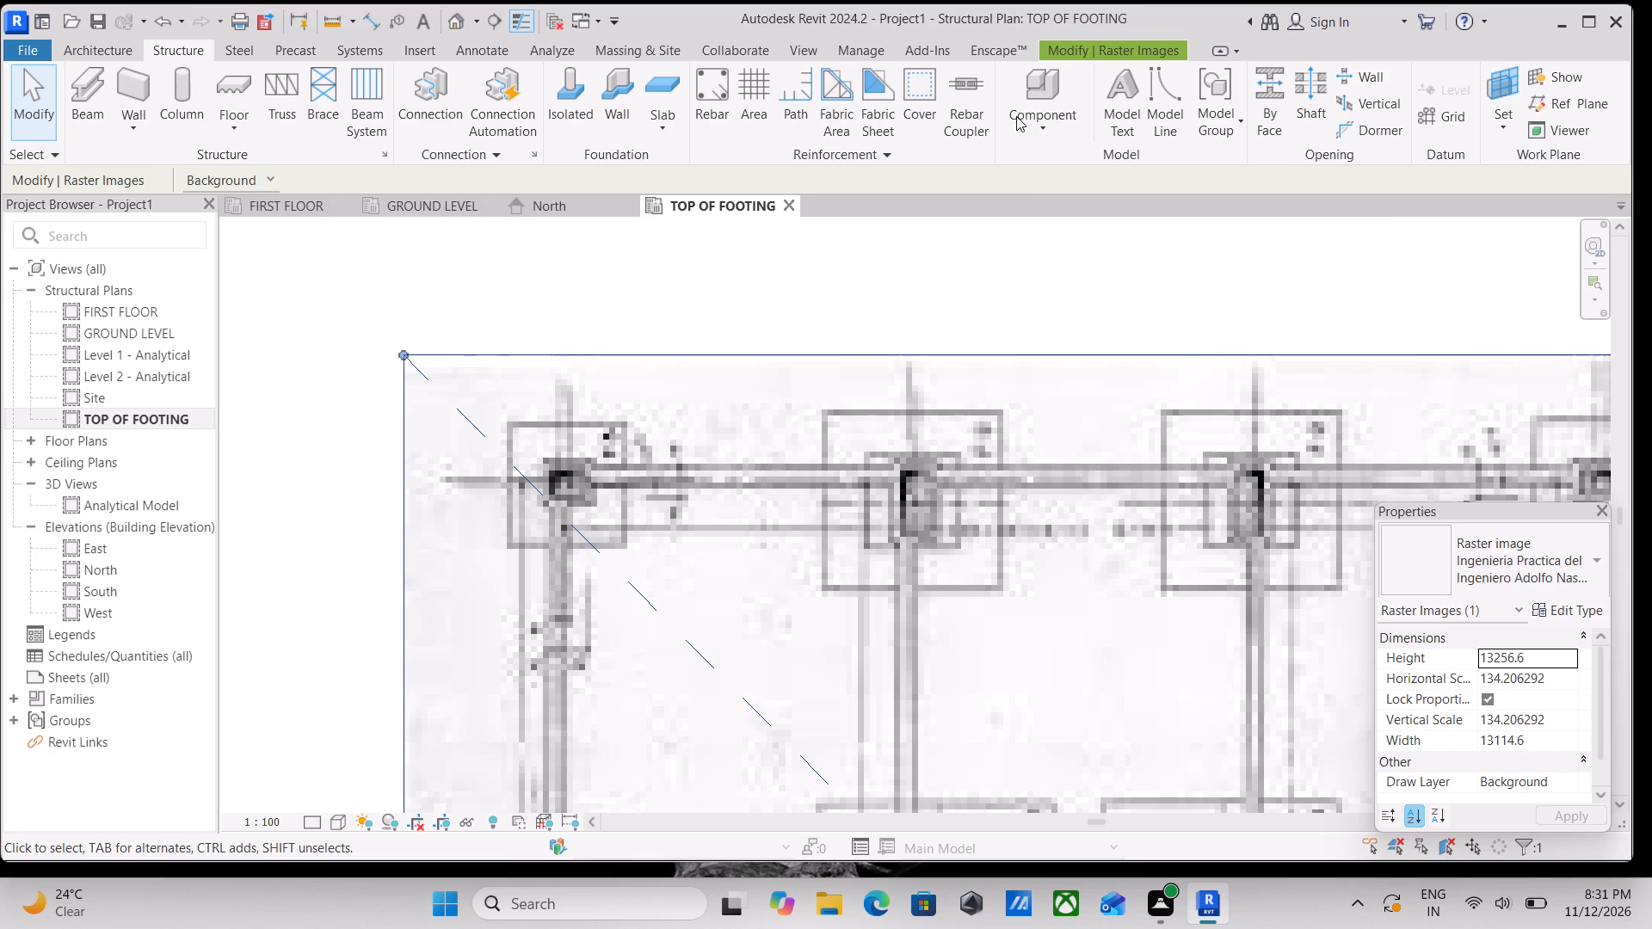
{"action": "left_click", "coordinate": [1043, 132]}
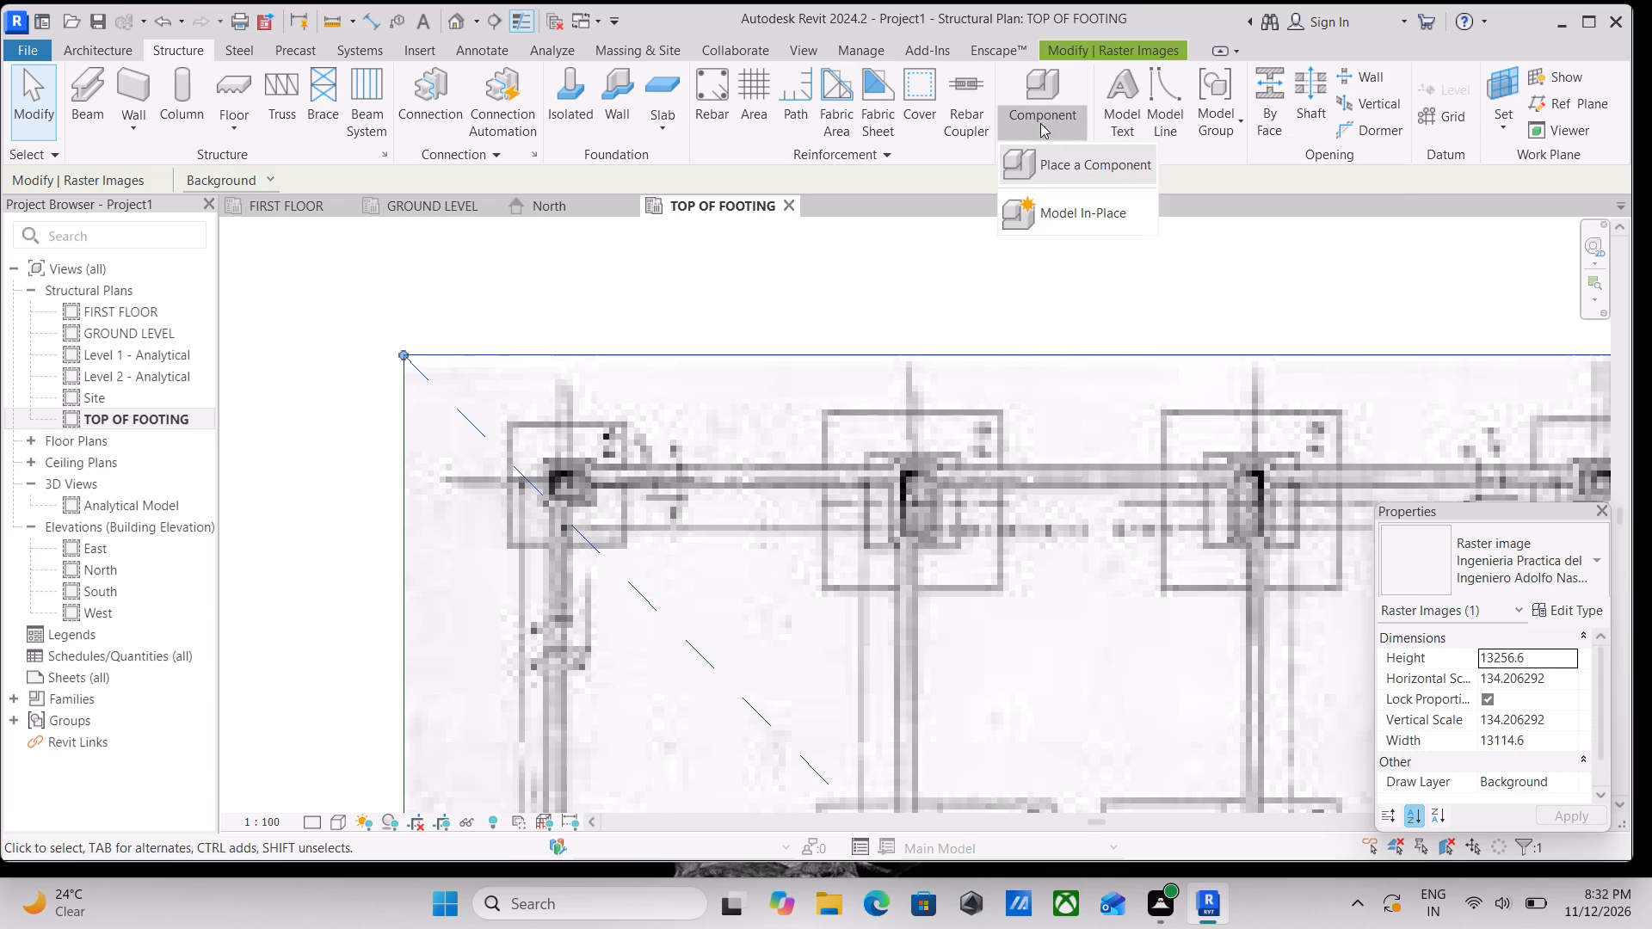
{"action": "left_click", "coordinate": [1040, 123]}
Start an isolated foundation and duplicate the M_Footing-Rectangular 1800 x 1200 x 450mm type as 1000MM X1000MM X450MM.
{"action": "left_click", "coordinate": [570, 77]}
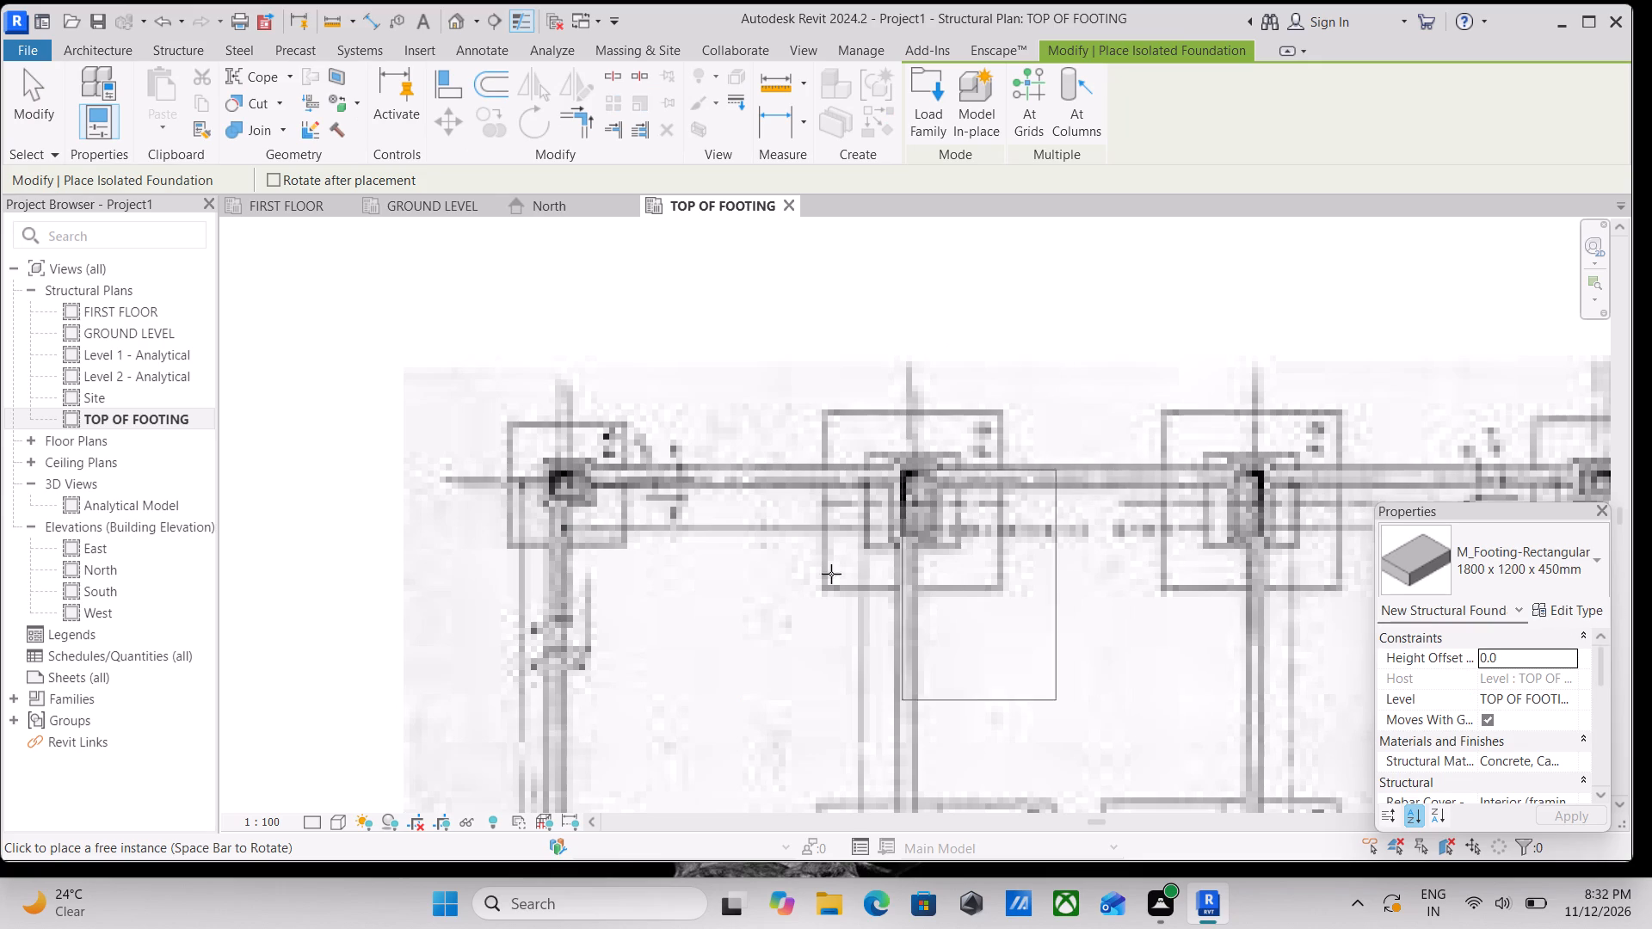
{"action": "left_click", "coordinate": [1591, 613]}
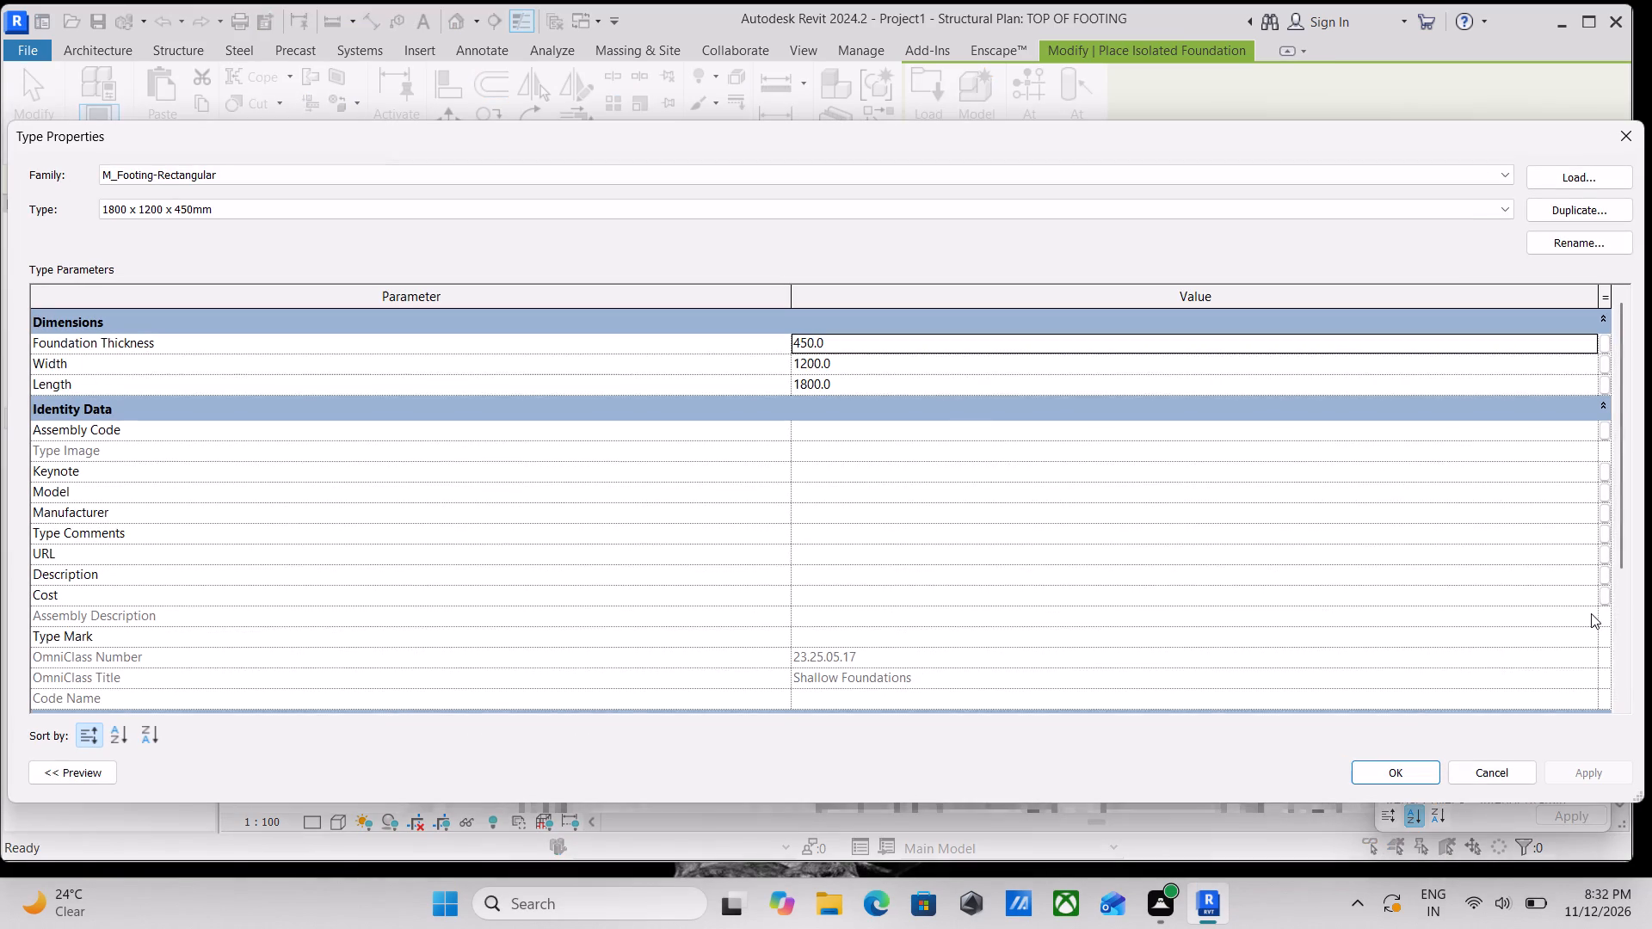
{"action": "left_click", "coordinate": [1566, 199]}
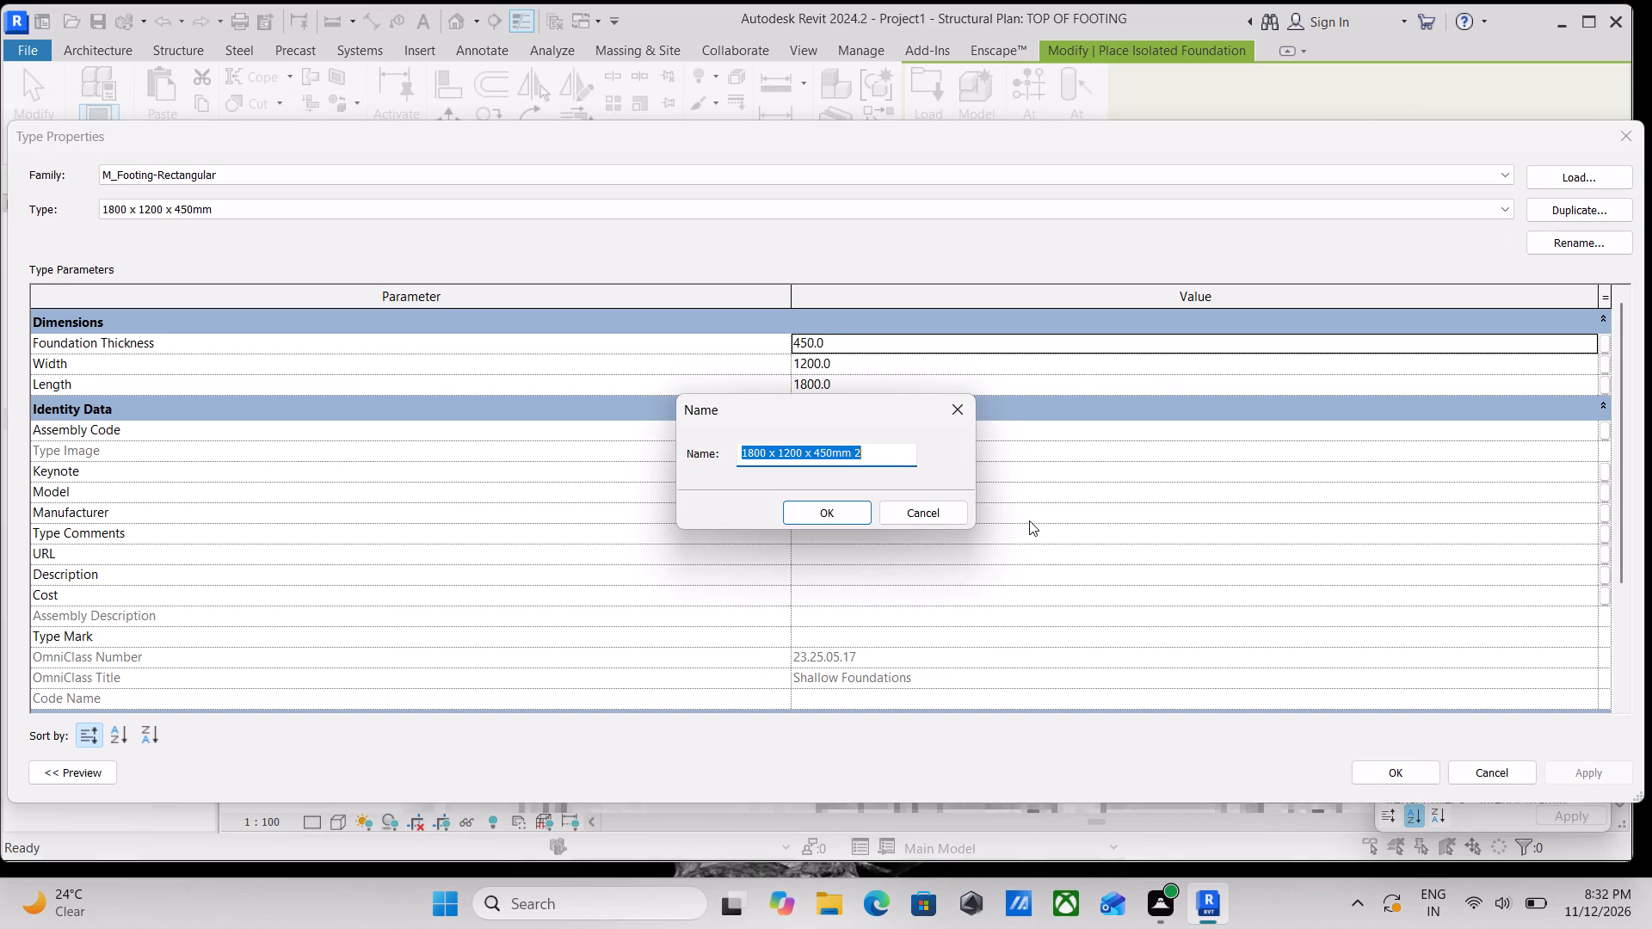
{"action": "type", "text": "1000"}
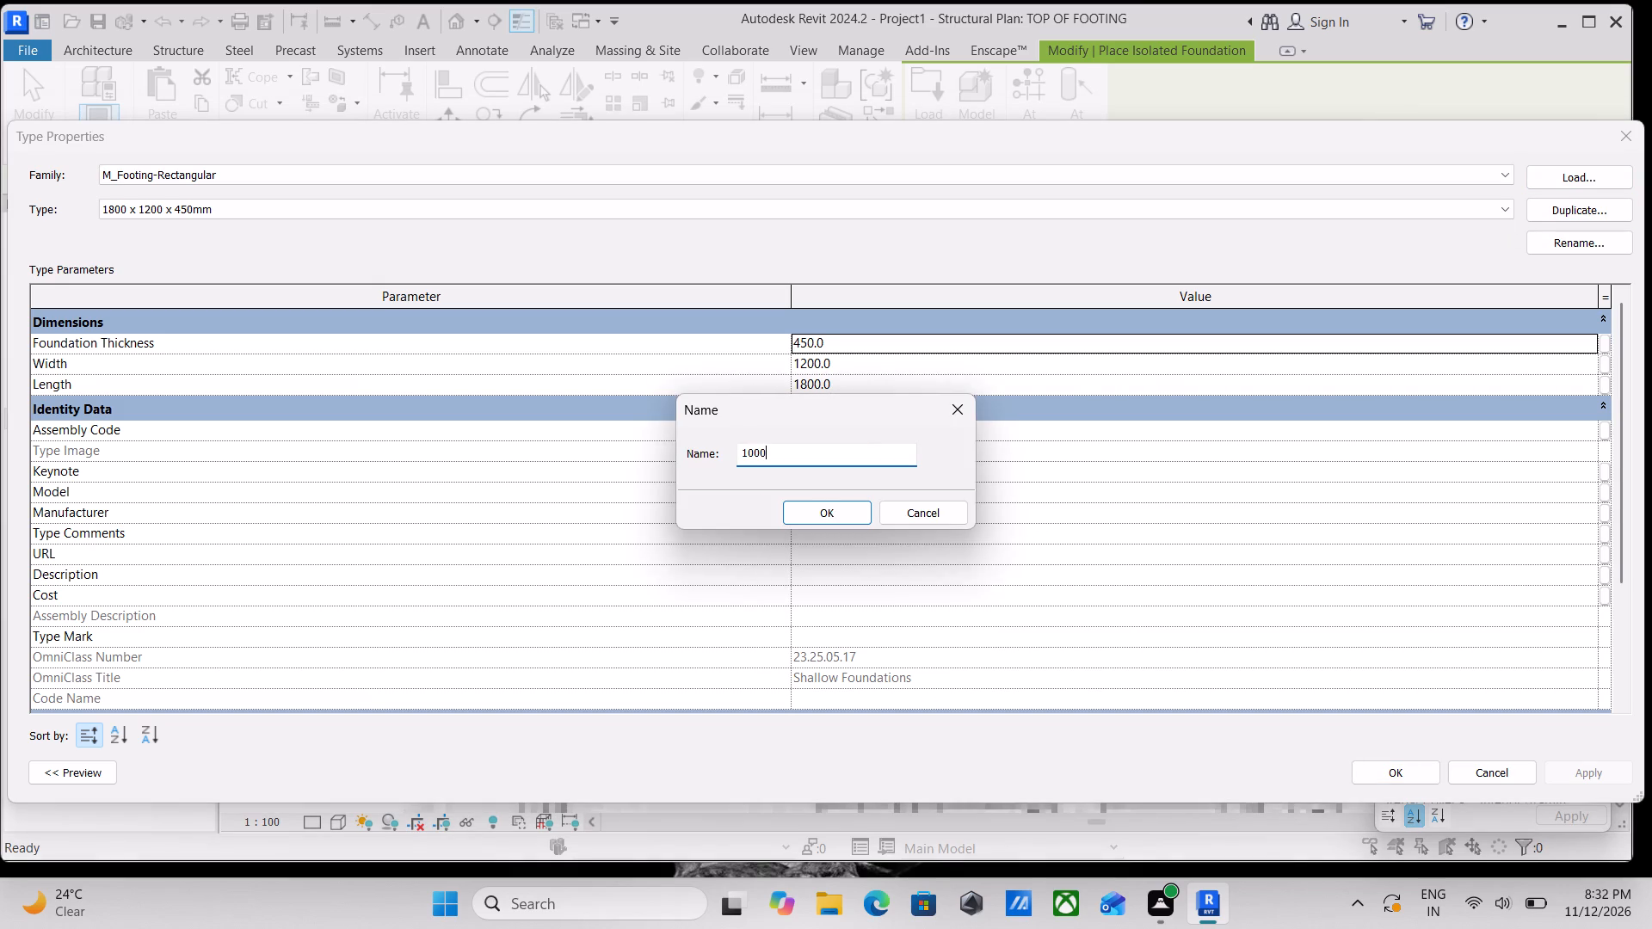
{"action": "type", "text": "MM"}
{"action": "key", "text": "space"}
{"action": "key", "text": "x"}
{"action": "type", "text": "1000"}
{"action": "type", "text": "MM"}
{"action": "key", "text": "space"}
{"action": "type", "text": "X"}
{"action": "type", "text": "450MM"}
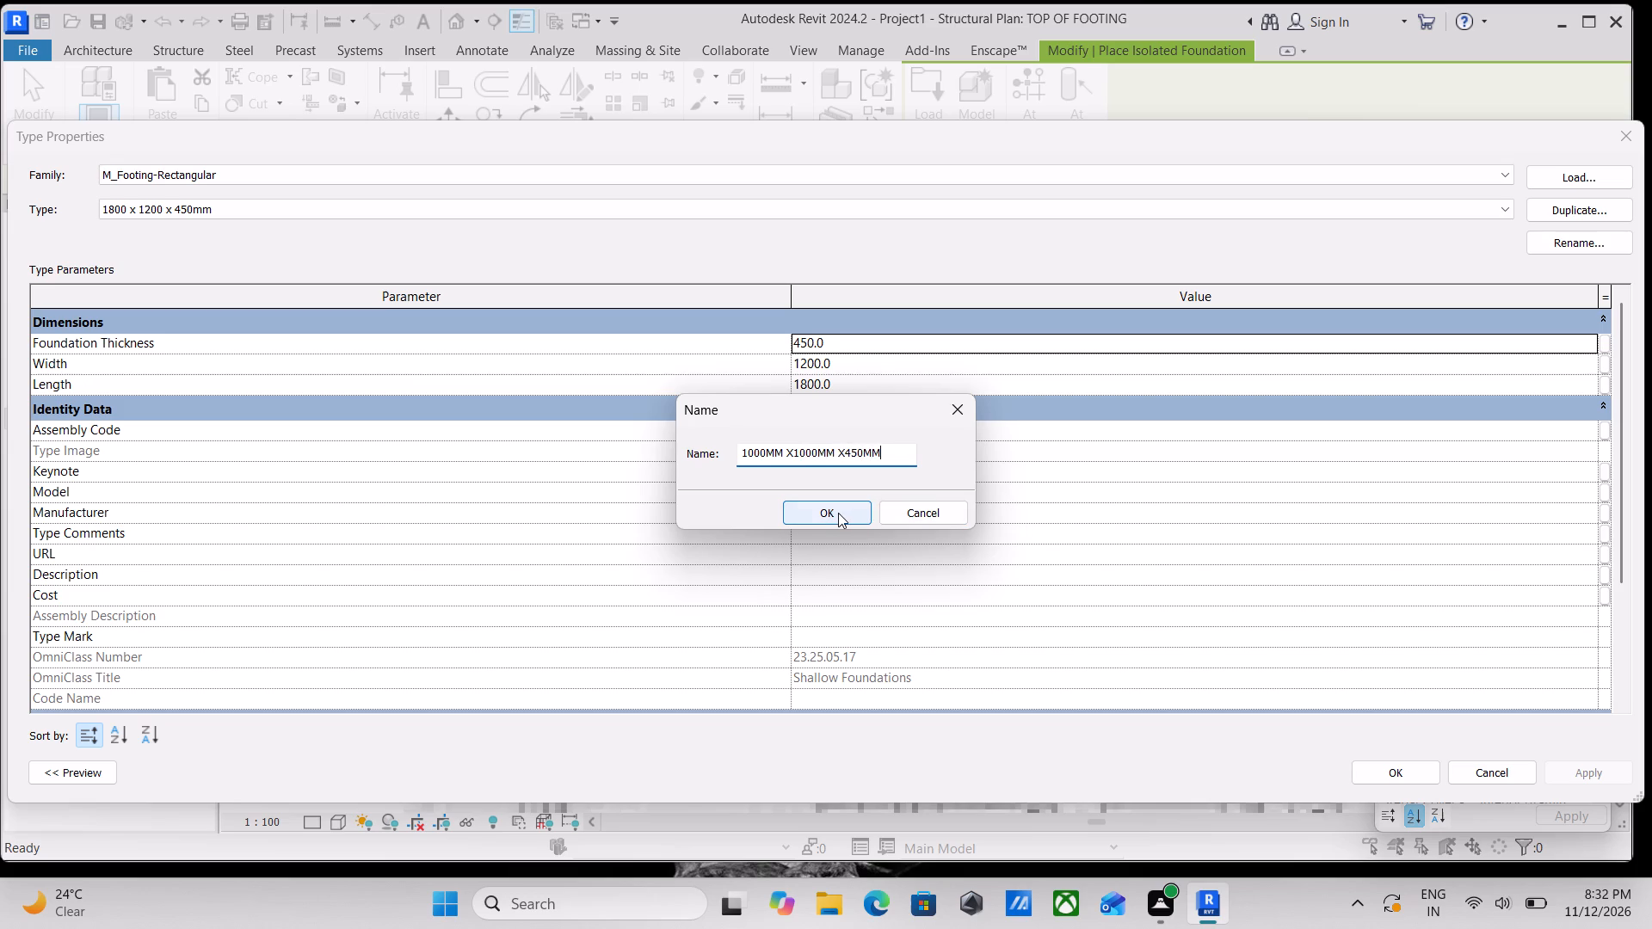
{"action": "left_click", "coordinate": [838, 513]}
Set the duplicated footing type's width and length to 1000 mm each and apply the changes.
{"action": "left_click", "coordinate": [848, 363]}
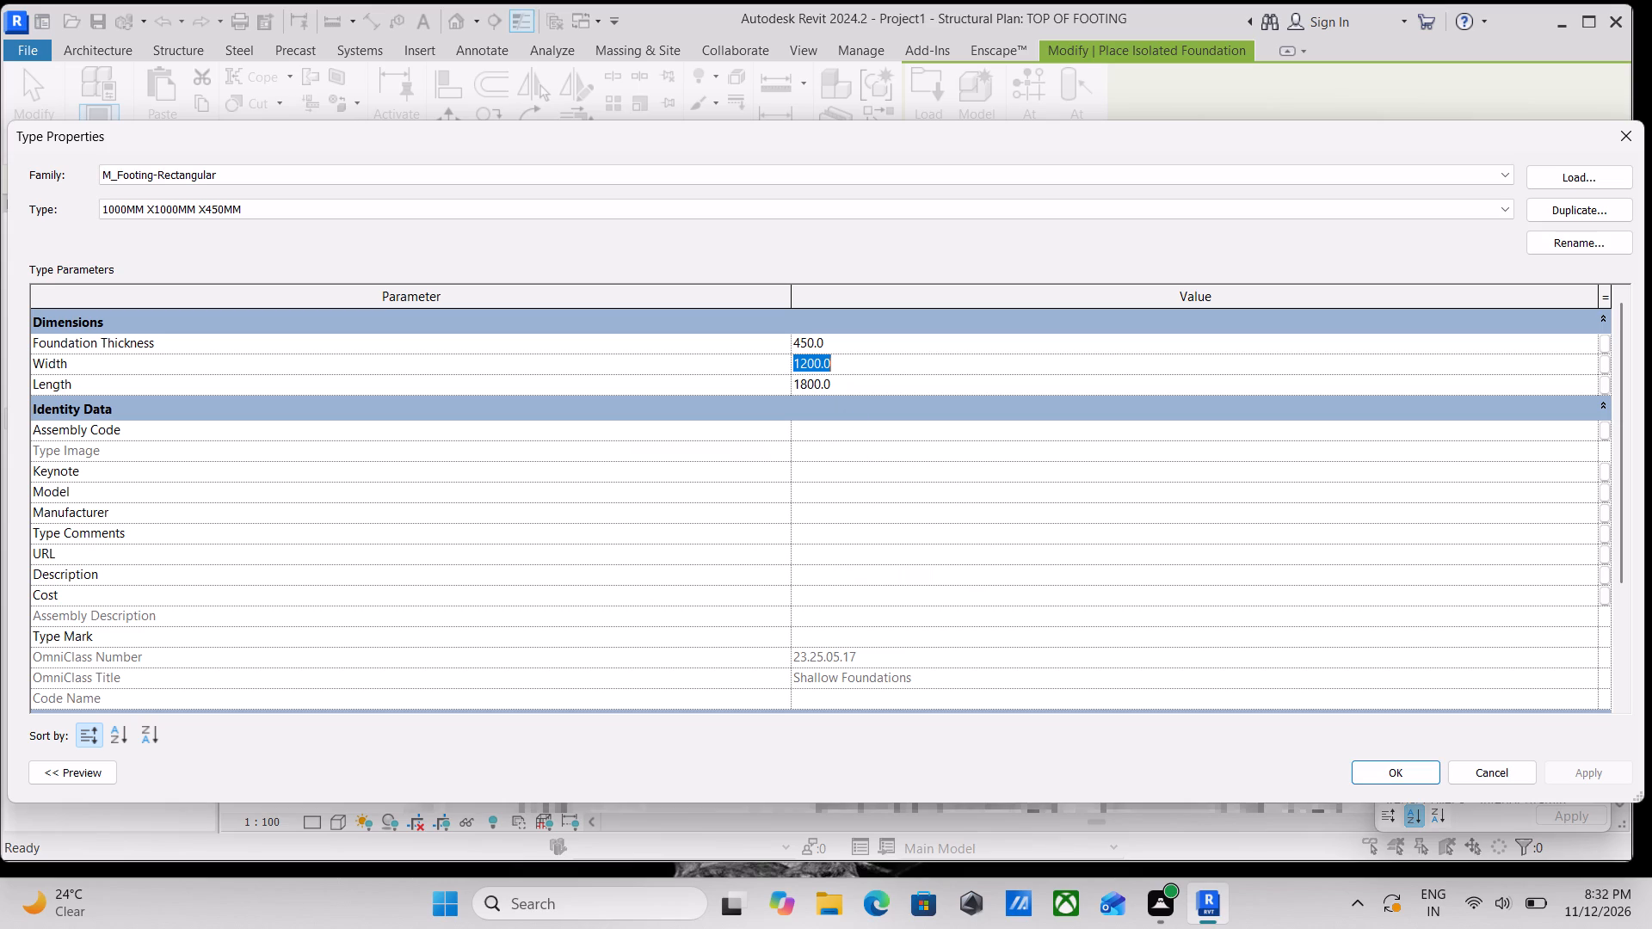
{"action": "key", "text": "1"}
{"action": "type", "text": "000"}
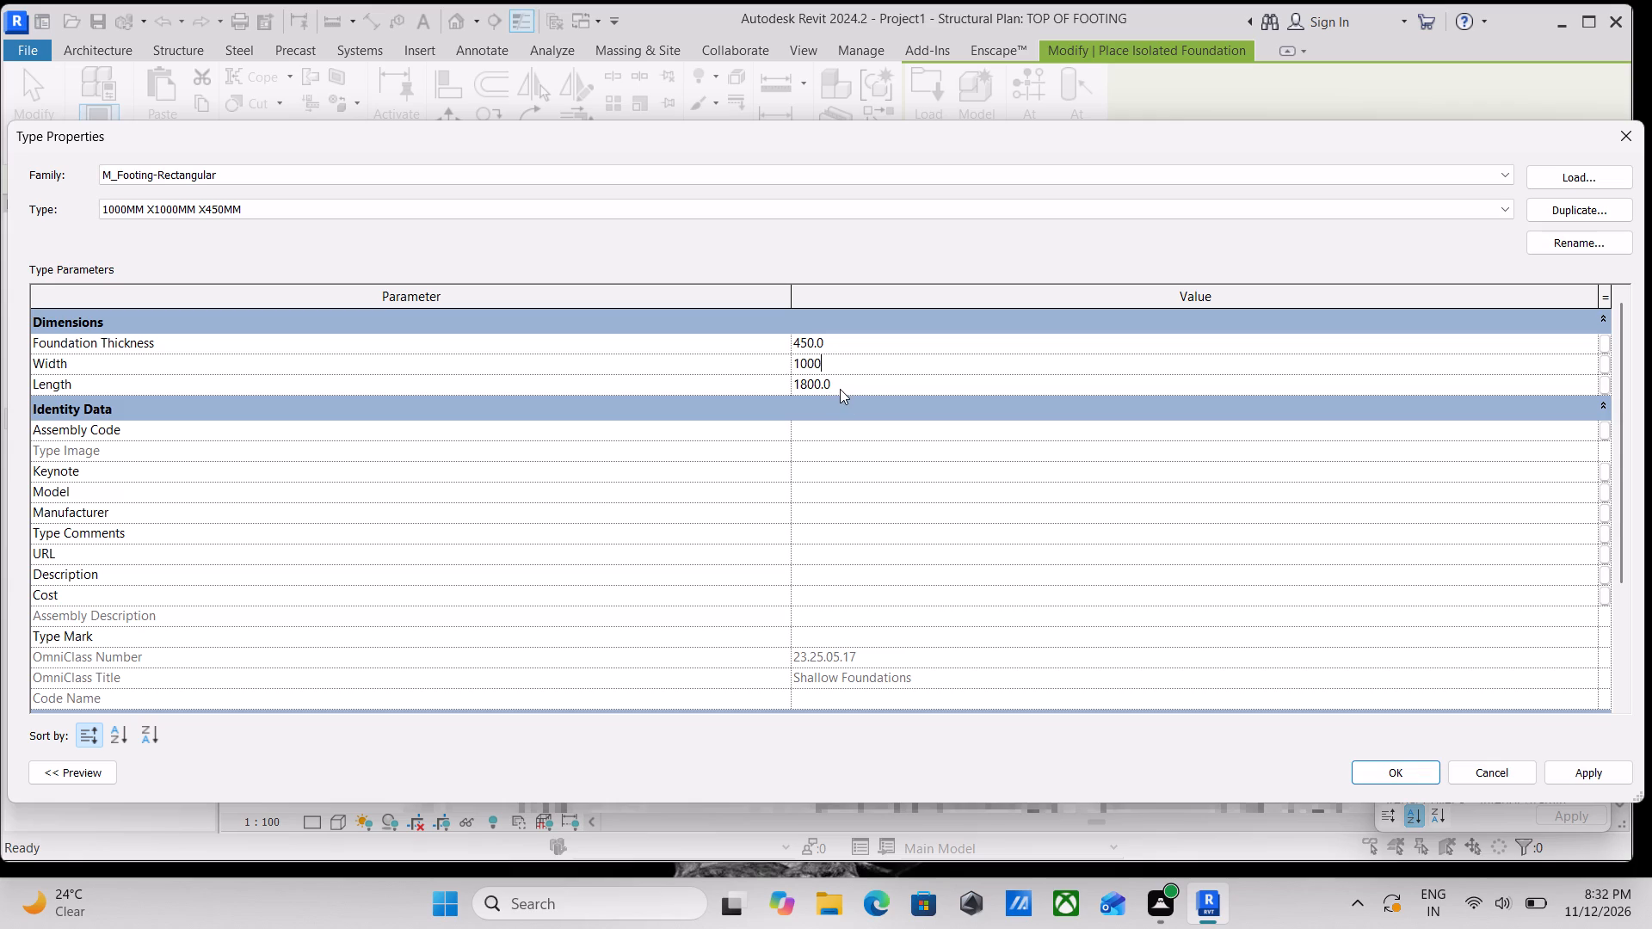
{"action": "left_click", "coordinate": [840, 387]}
{"action": "left_click_drag", "start_coordinate": [840, 387], "coordinate": [750, 393]}
{"action": "type", "text": "1000"}
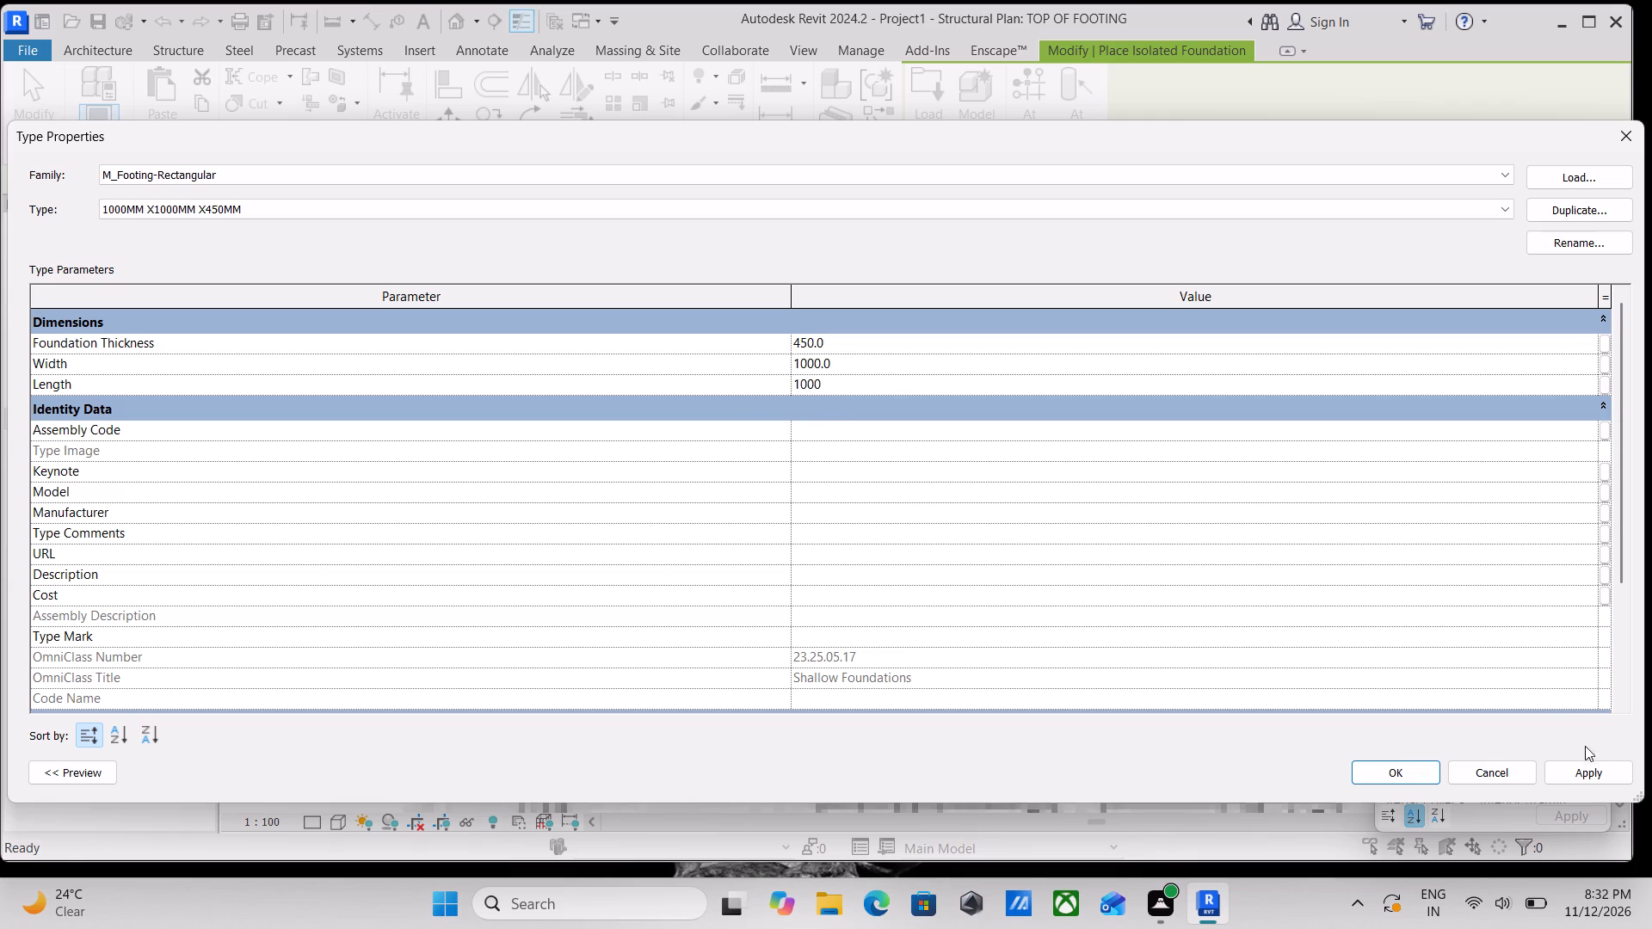
{"action": "left_click", "coordinate": [1602, 765]}
{"action": "left_click", "coordinate": [1392, 777]}
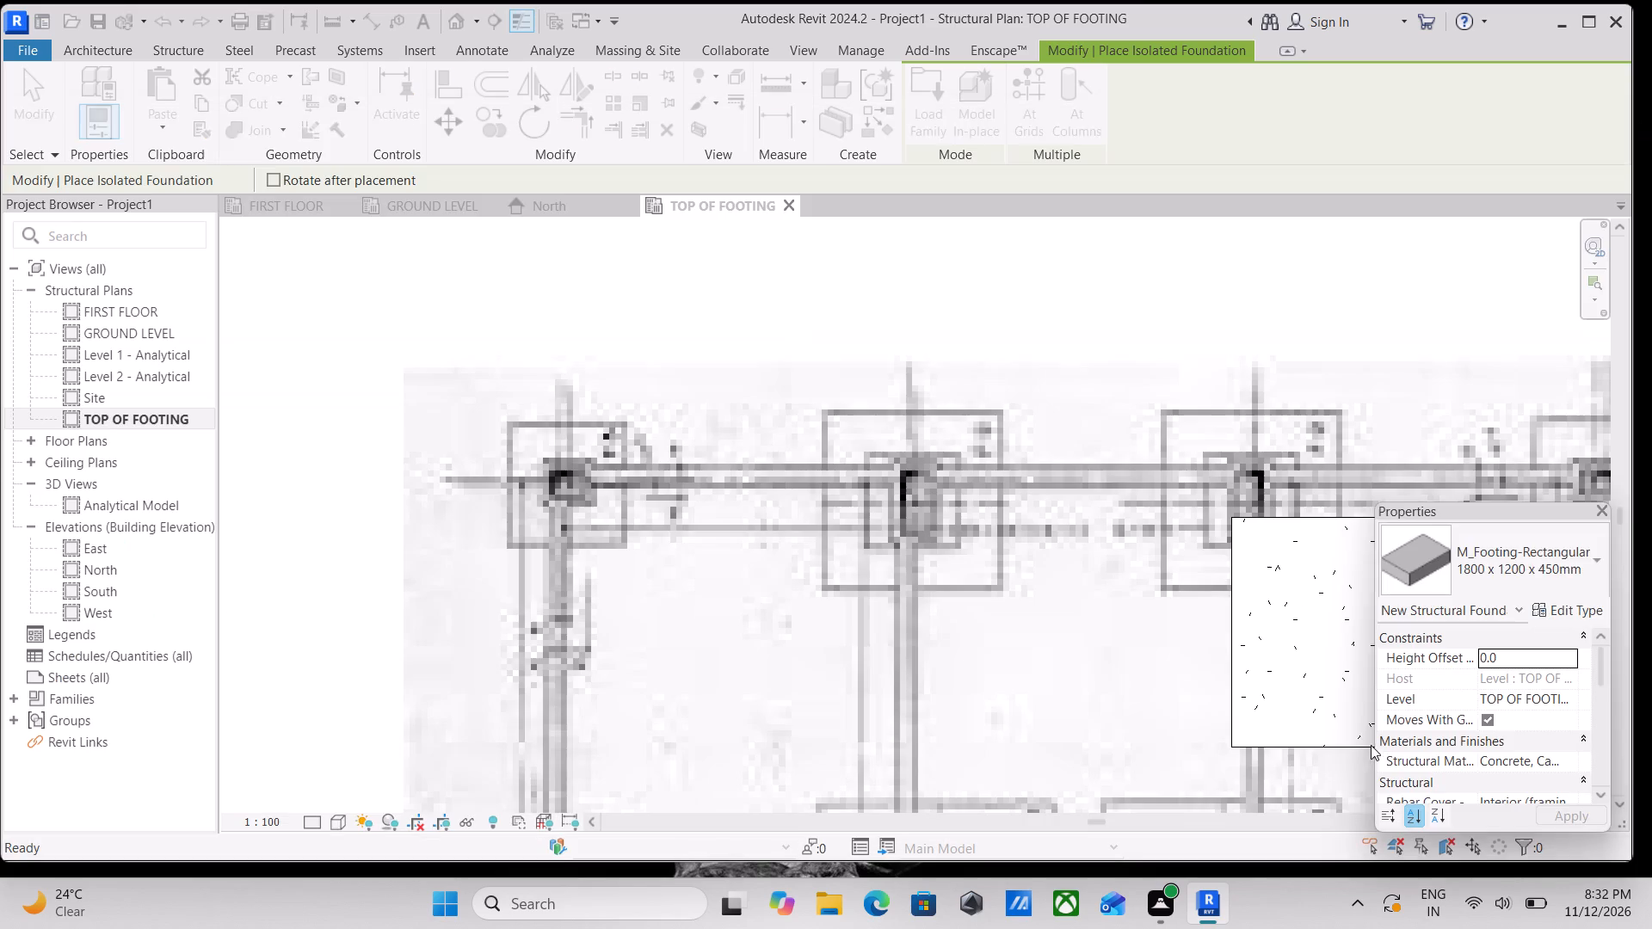
Place 1000MM X1000MM X450MM footings over the two leftmost columns in the foundation plan image's top row.
{"action": "scroll", "coordinate": [778, 539], "scroll_direction": "down", "scroll_amount": 1}
{"action": "middle_click_drag", "start_coordinate": [778, 539], "coordinate": [957, 447]}
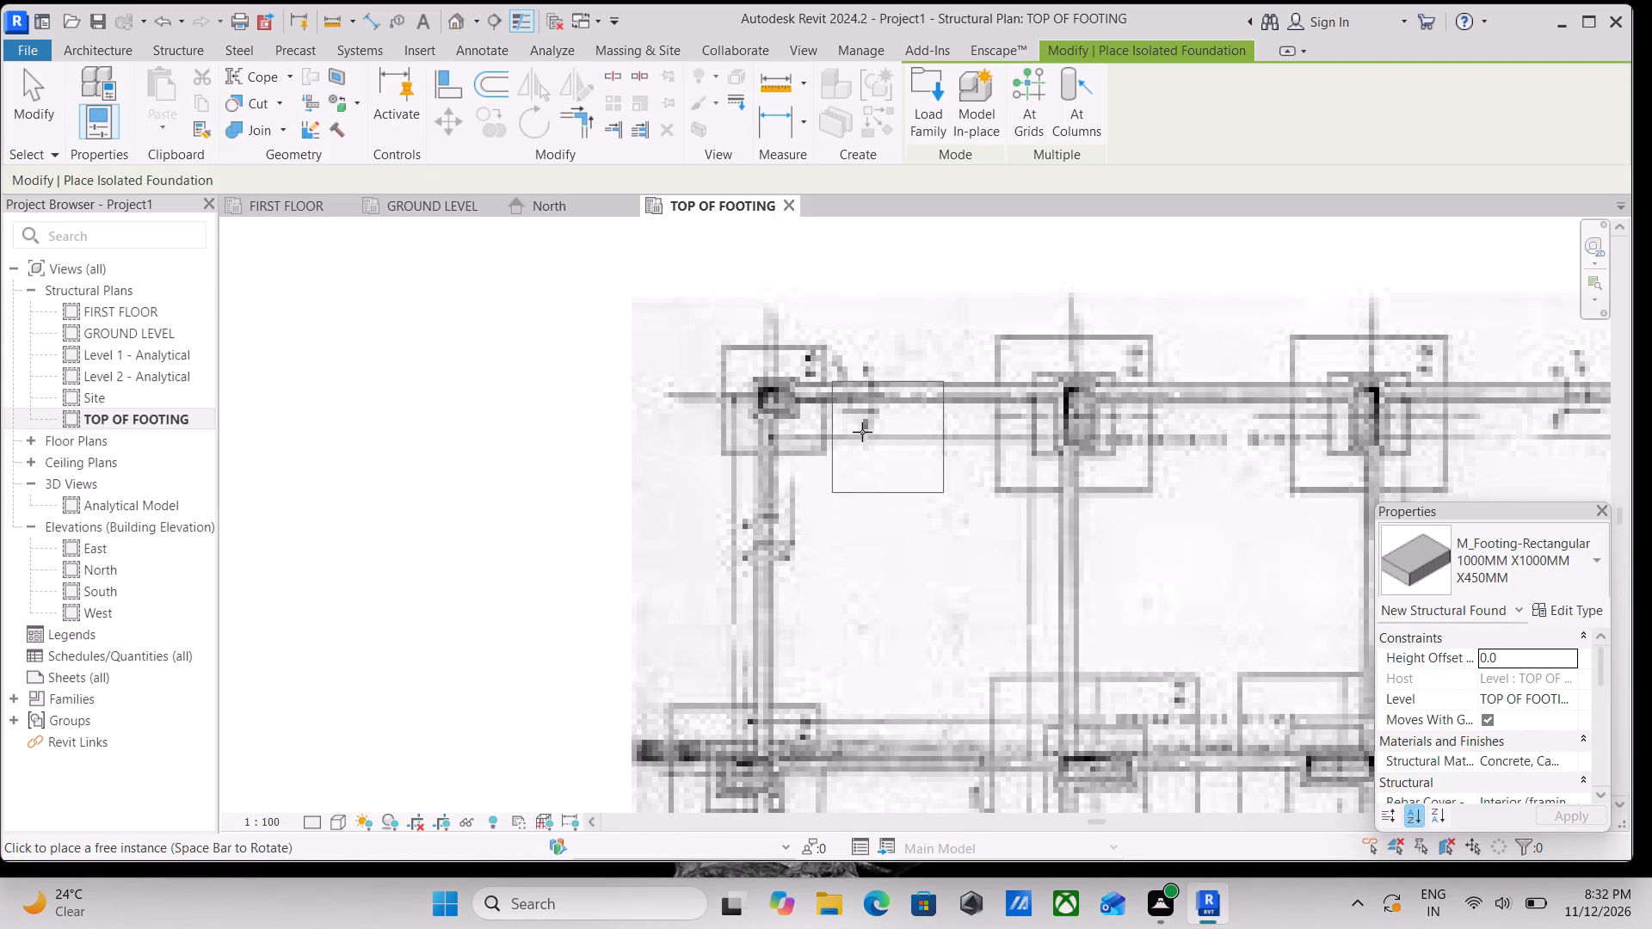
{"action": "scroll", "coordinate": [774, 403], "scroll_direction": "up", "scroll_amount": 3}
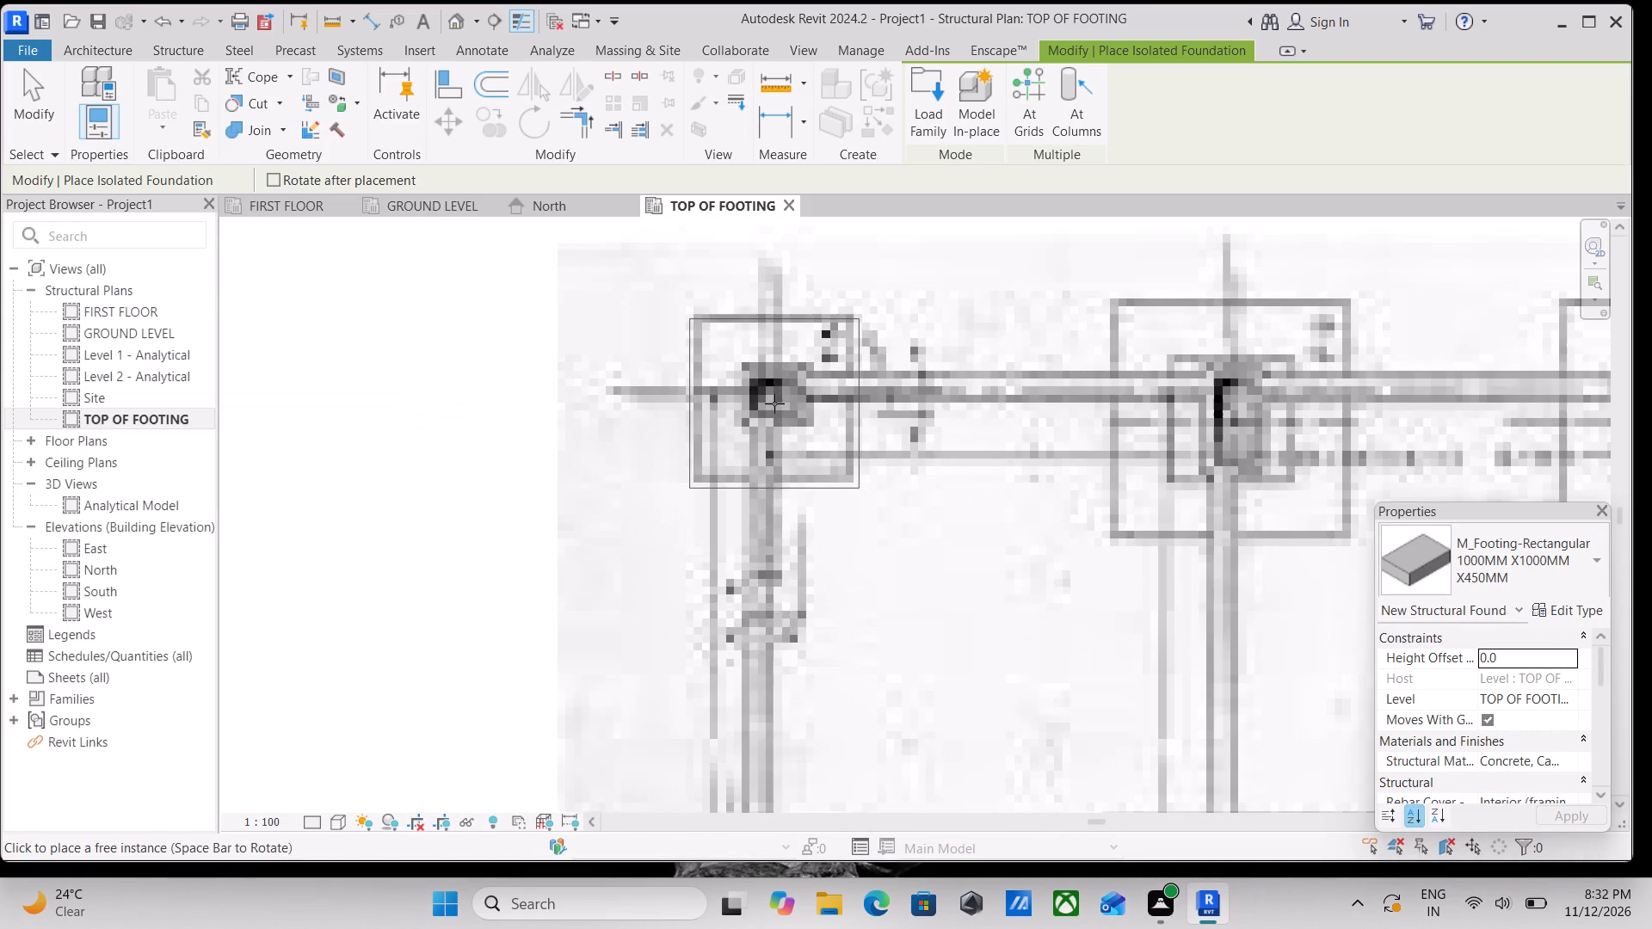
{"action": "left_click", "coordinate": [775, 402]}
{"action": "scroll", "coordinate": [775, 402], "scroll_direction": "down", "scroll_amount": 2}
{"action": "middle_click_drag", "start_coordinate": [775, 402], "coordinate": [687, 412]}
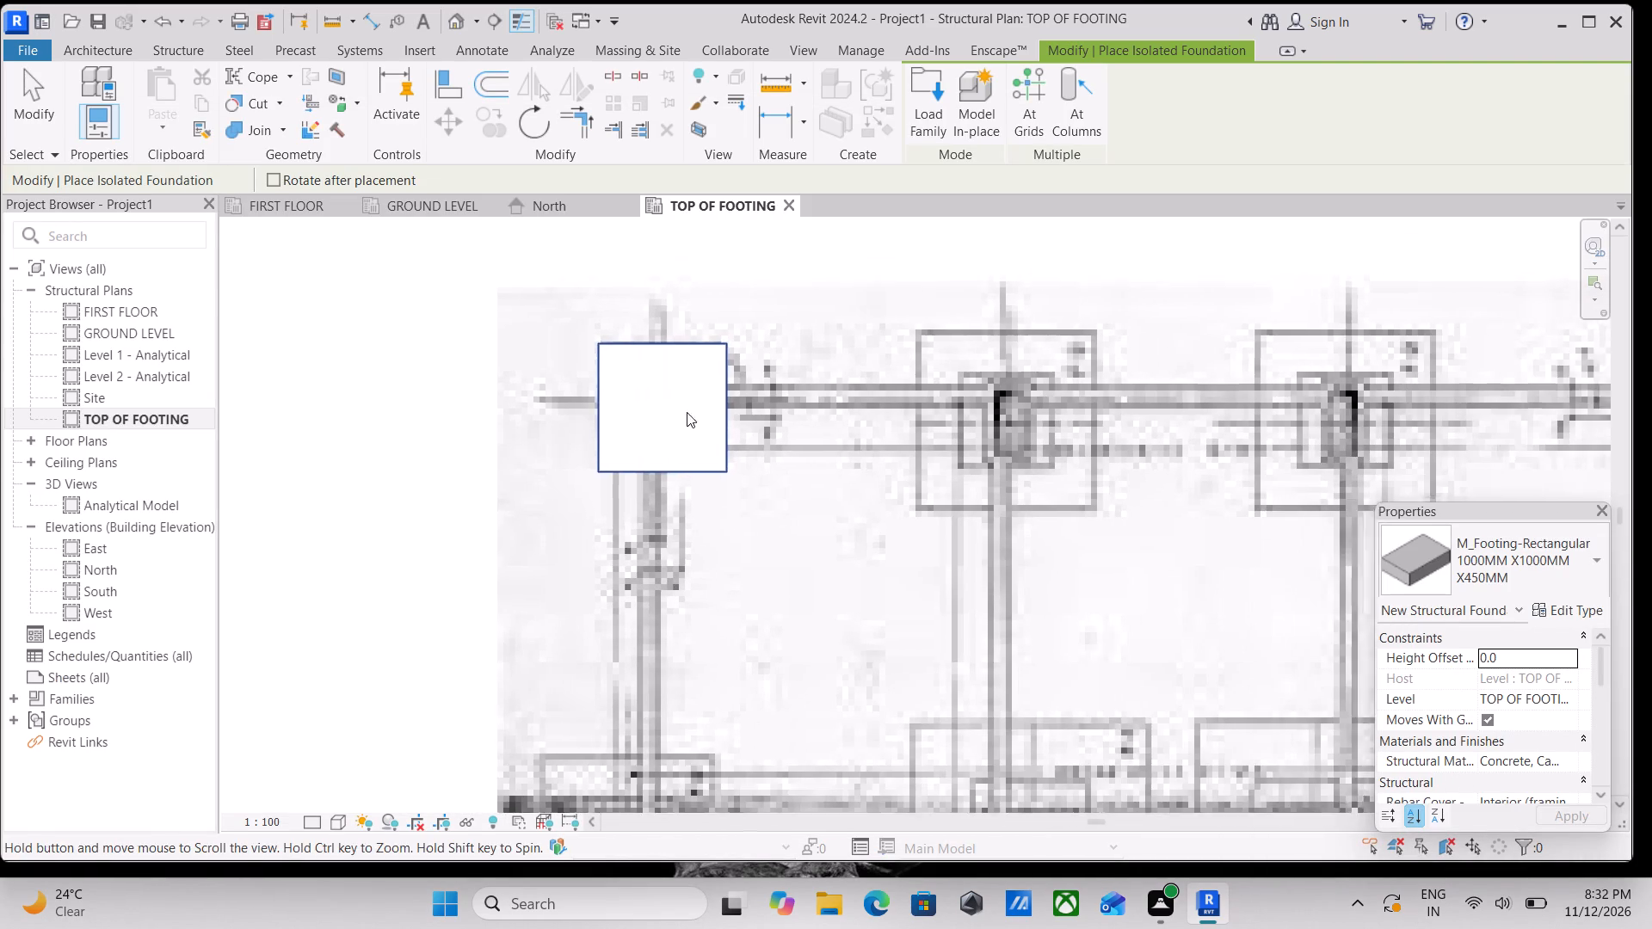
{"action": "middle_click_drag", "start_coordinate": [687, 412], "coordinate": [669, 411]}
{"action": "scroll", "coordinate": [854, 447], "scroll_direction": "up", "scroll_amount": 1}
{"action": "scroll", "coordinate": [1026, 420], "scroll_direction": "down", "scroll_amount": 2}
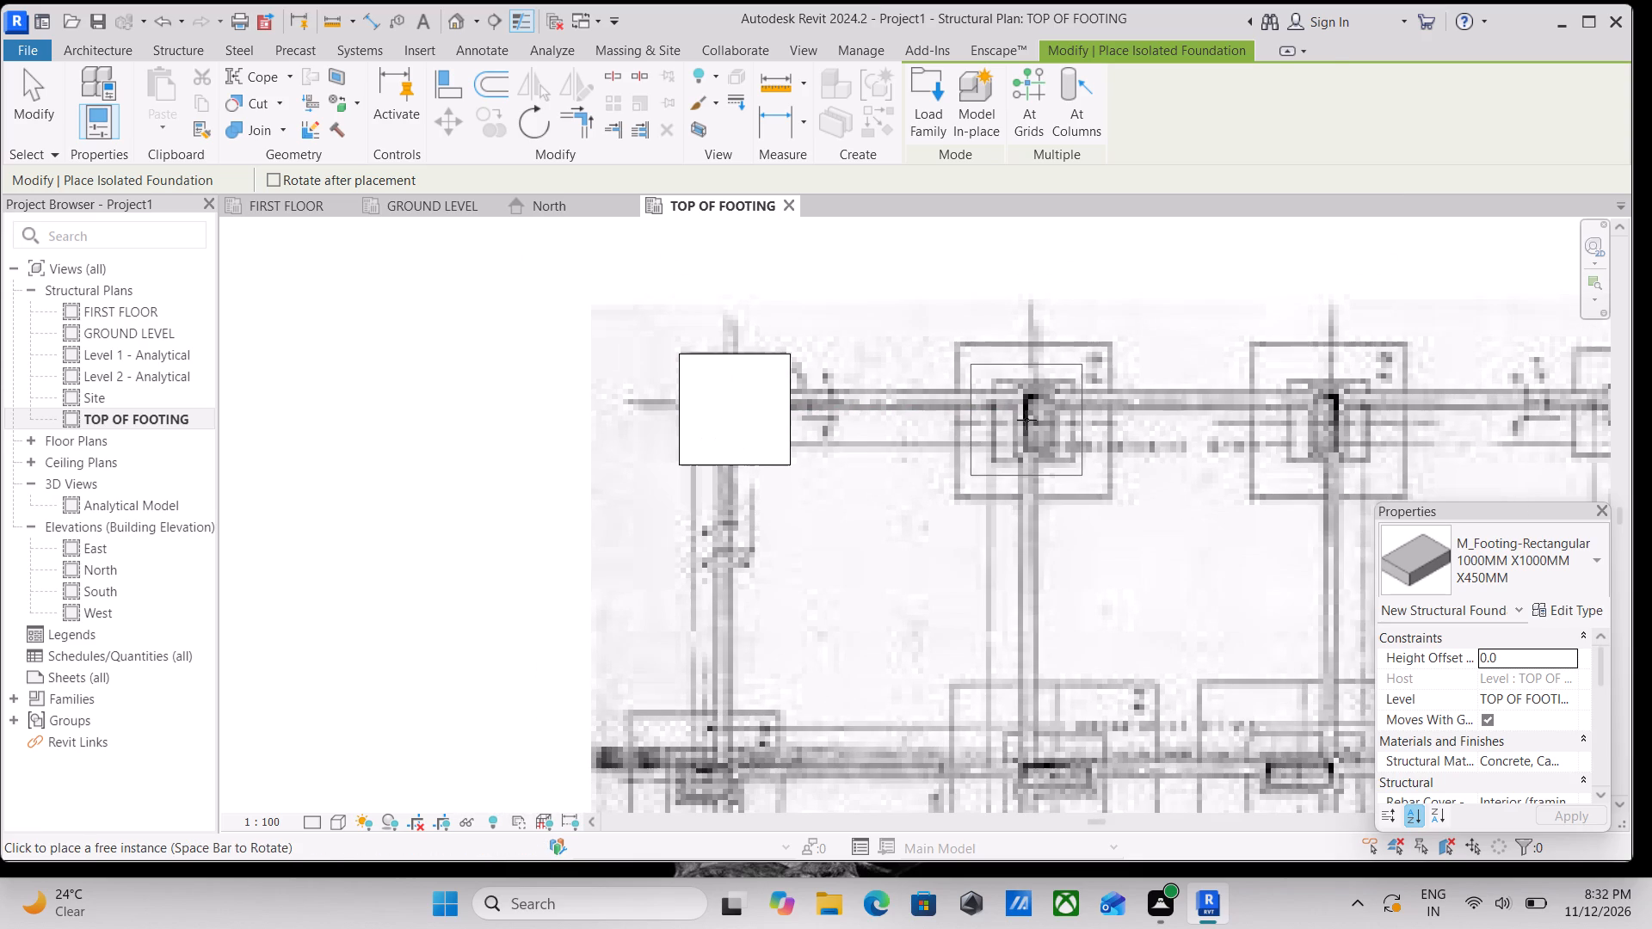
{"action": "scroll", "coordinate": [1026, 420], "scroll_direction": "down", "scroll_amount": 2}
{"action": "scroll", "coordinate": [1026, 420], "scroll_direction": "up", "scroll_amount": 2}
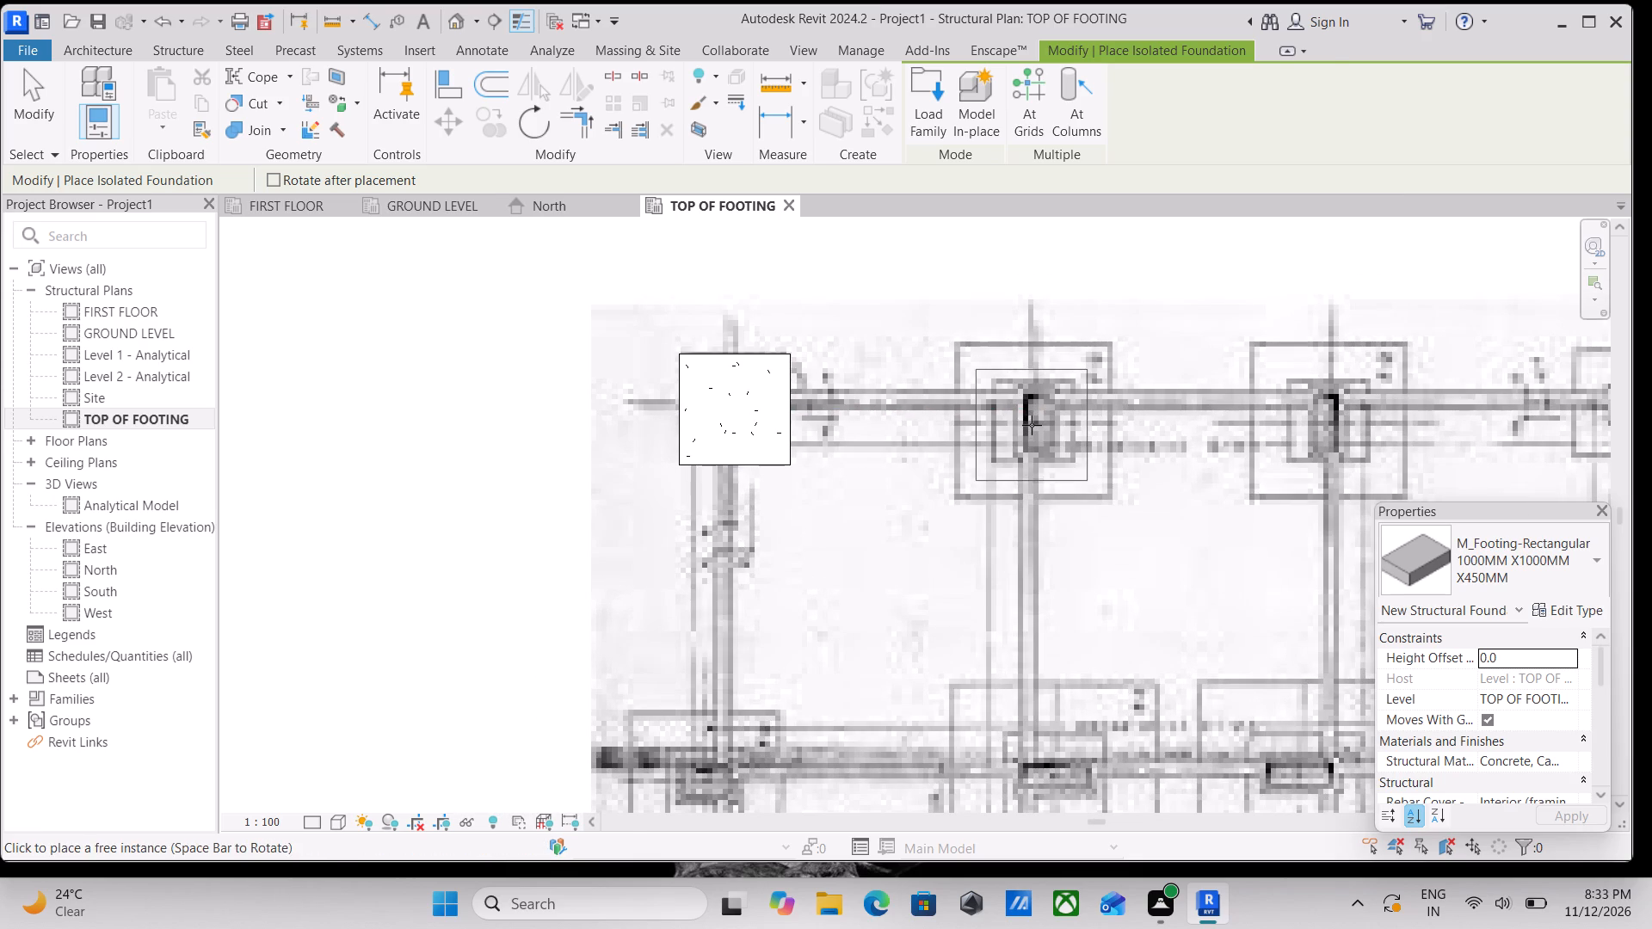
{"action": "left_click", "coordinate": [1032, 425]}
Place another 1000MM X1000MM X450MM footing over the third column from the left in the plan image's top row.
{"action": "scroll", "coordinate": [1032, 425], "scroll_direction": "down", "scroll_amount": 3}
{"action": "middle_click_drag", "start_coordinate": [1031, 425], "coordinate": [920, 413]}
{"action": "scroll", "coordinate": [920, 413], "scroll_direction": "up", "scroll_amount": 1}
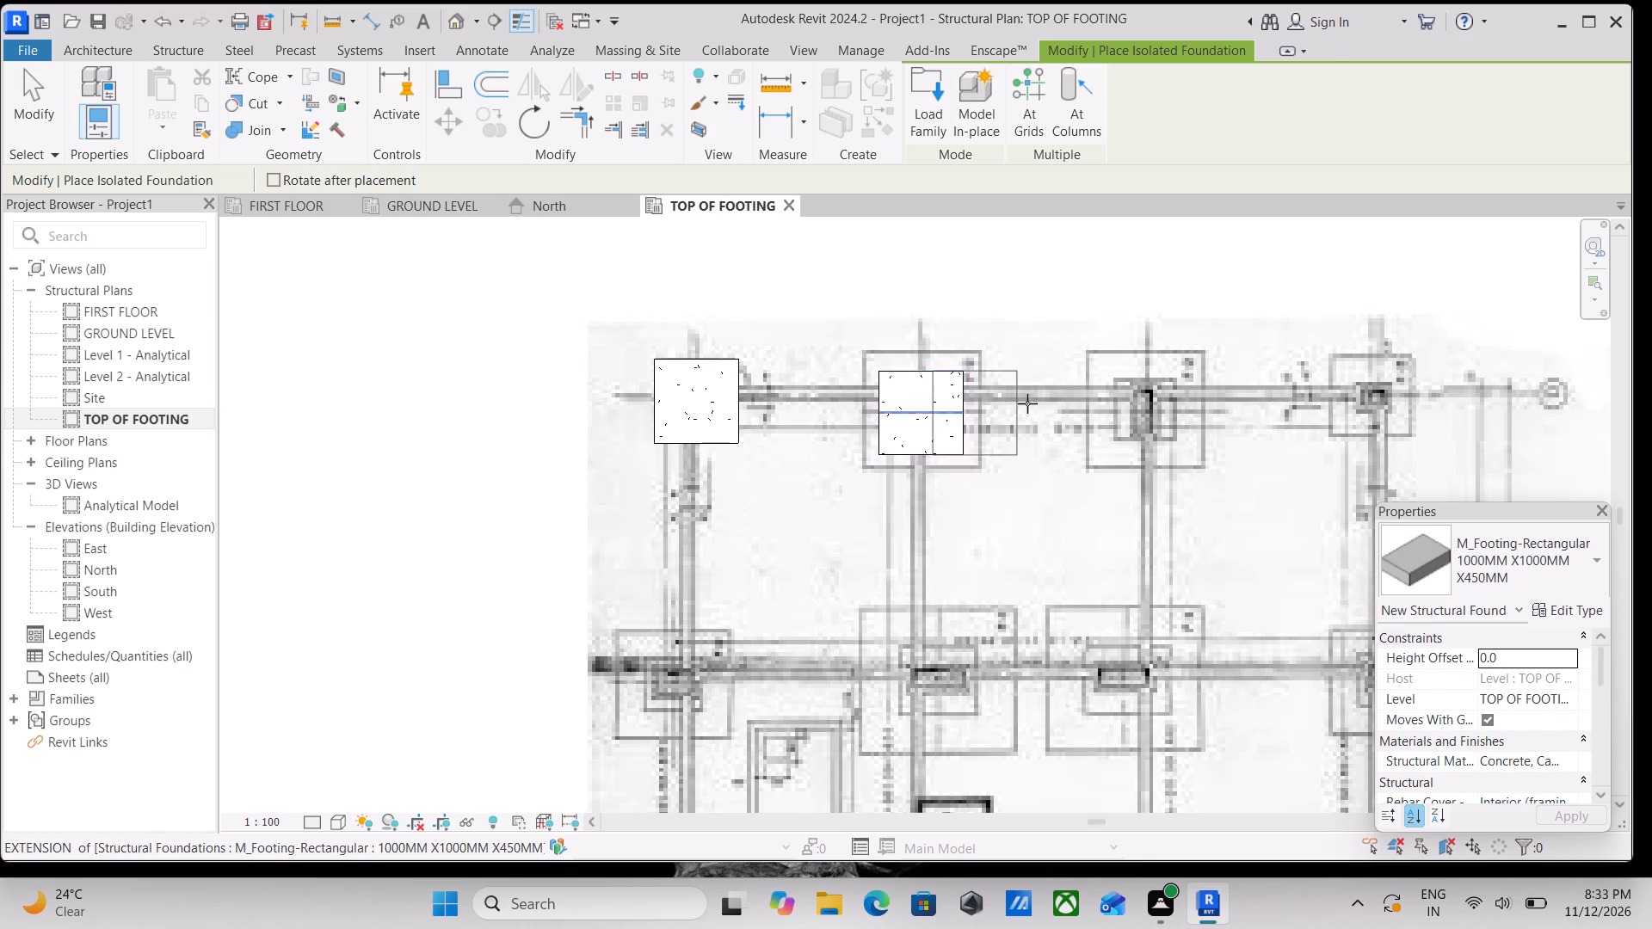
{"action": "scroll", "coordinate": [1042, 400], "scroll_direction": "down", "scroll_amount": 1}
{"action": "middle_click_drag", "start_coordinate": [1027, 400], "coordinate": [881, 441]}
{"action": "scroll", "coordinate": [965, 455], "scroll_direction": "up", "scroll_amount": 4}
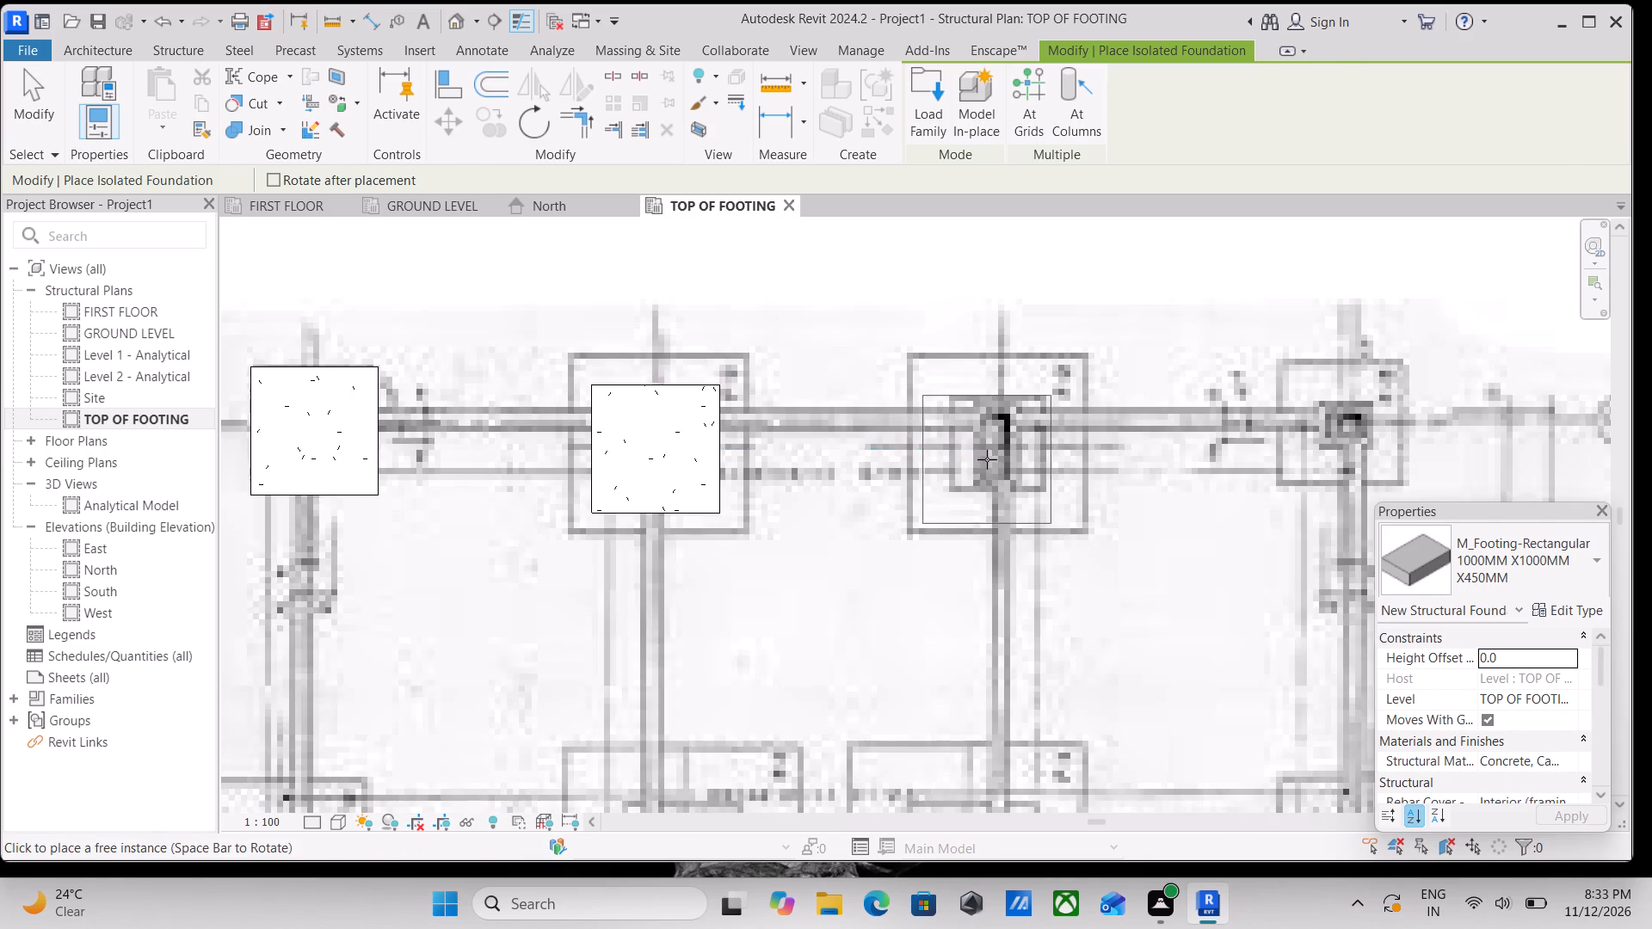
{"action": "scroll", "coordinate": [987, 459], "scroll_direction": "up", "scroll_amount": 2}
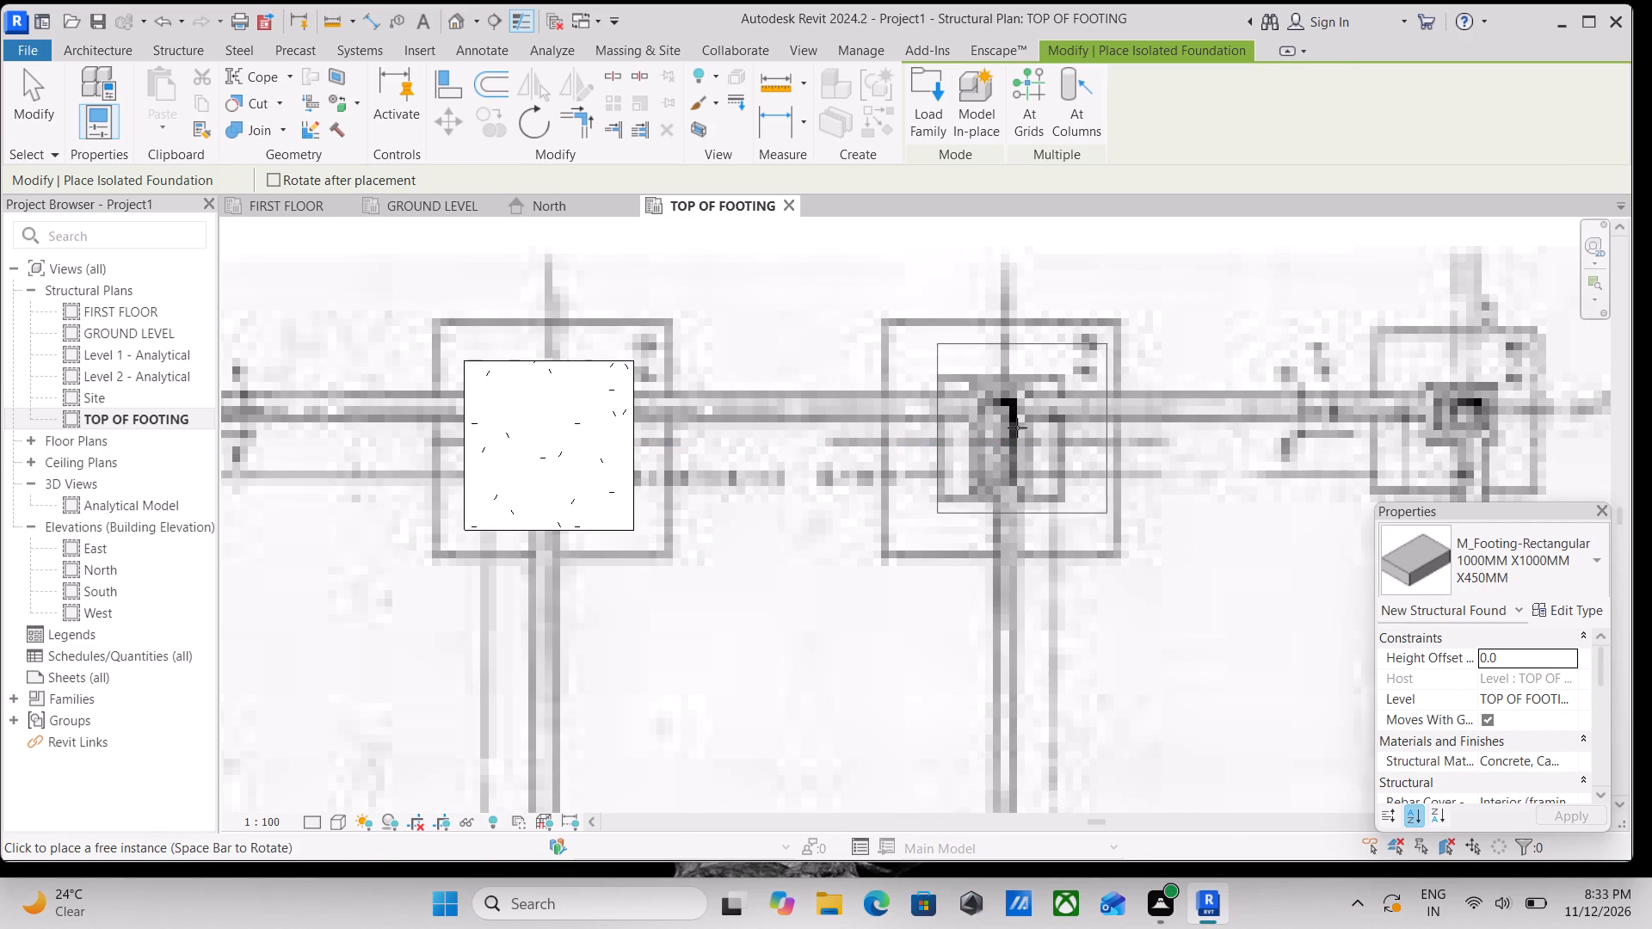
{"action": "left_click", "coordinate": [1010, 428]}
{"action": "scroll", "coordinate": [1010, 427], "scroll_direction": "down", "scroll_amount": 3}
{"action": "middle_click_drag", "start_coordinate": [1002, 427], "coordinate": [841, 397]}
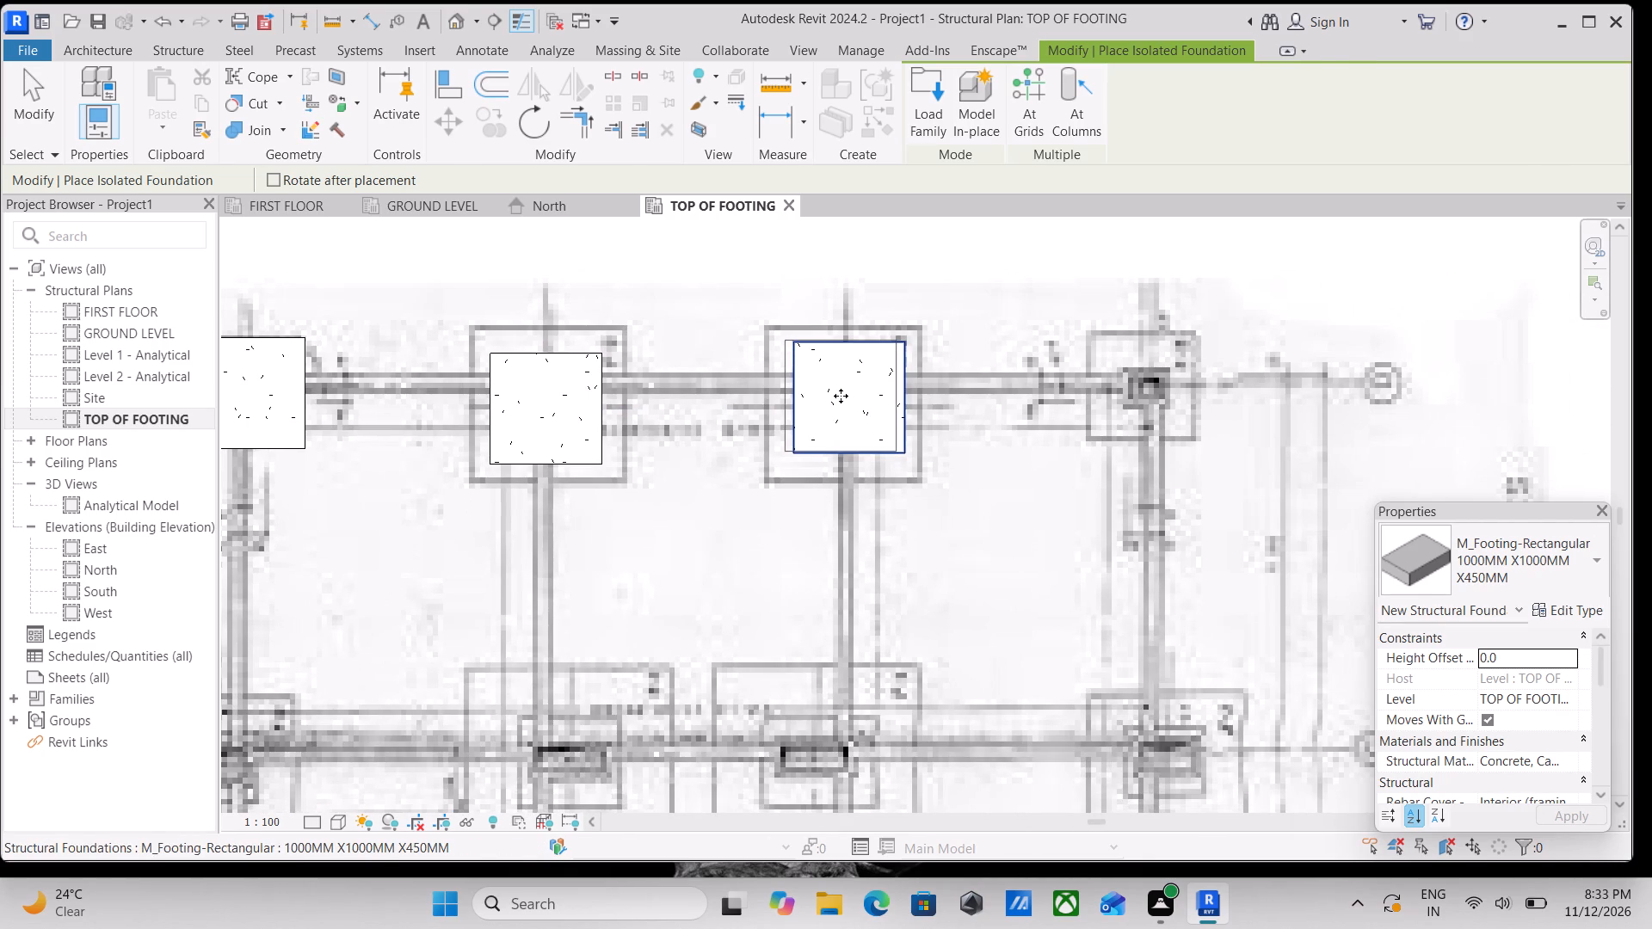
Place a 1000MM X1000MM X450MM footing over the rightmost column in the foundation plan image's top row.
{"action": "middle_click_drag", "start_coordinate": [888, 432], "coordinate": [759, 424]}
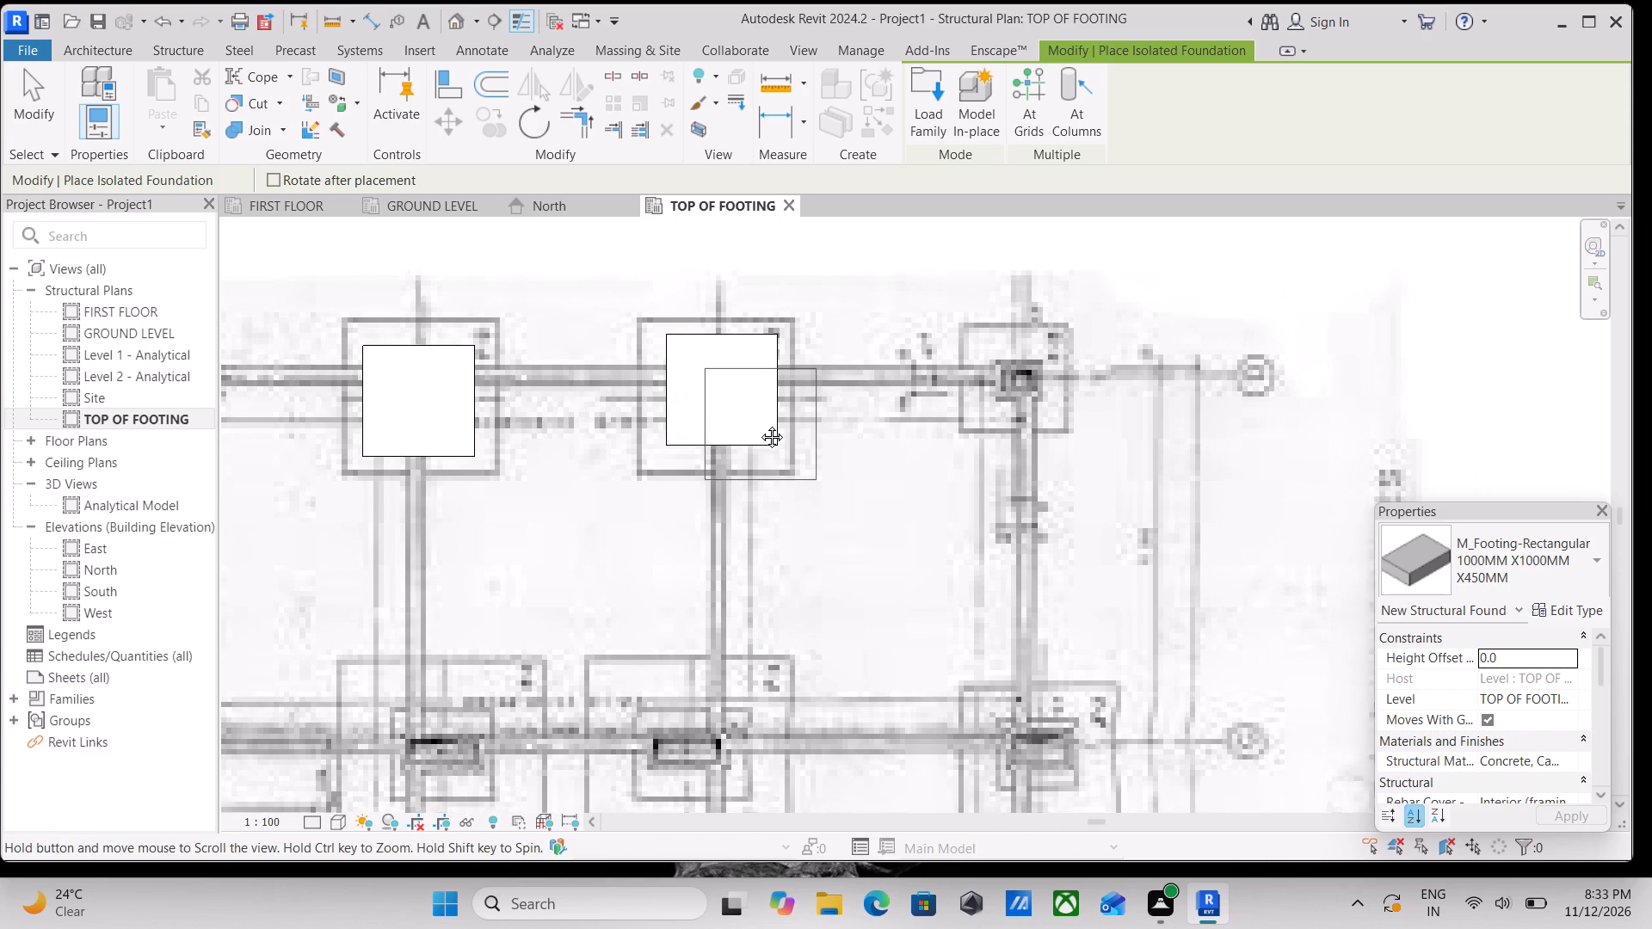
{"action": "middle_click_drag", "start_coordinate": [759, 424], "coordinate": [704, 432]}
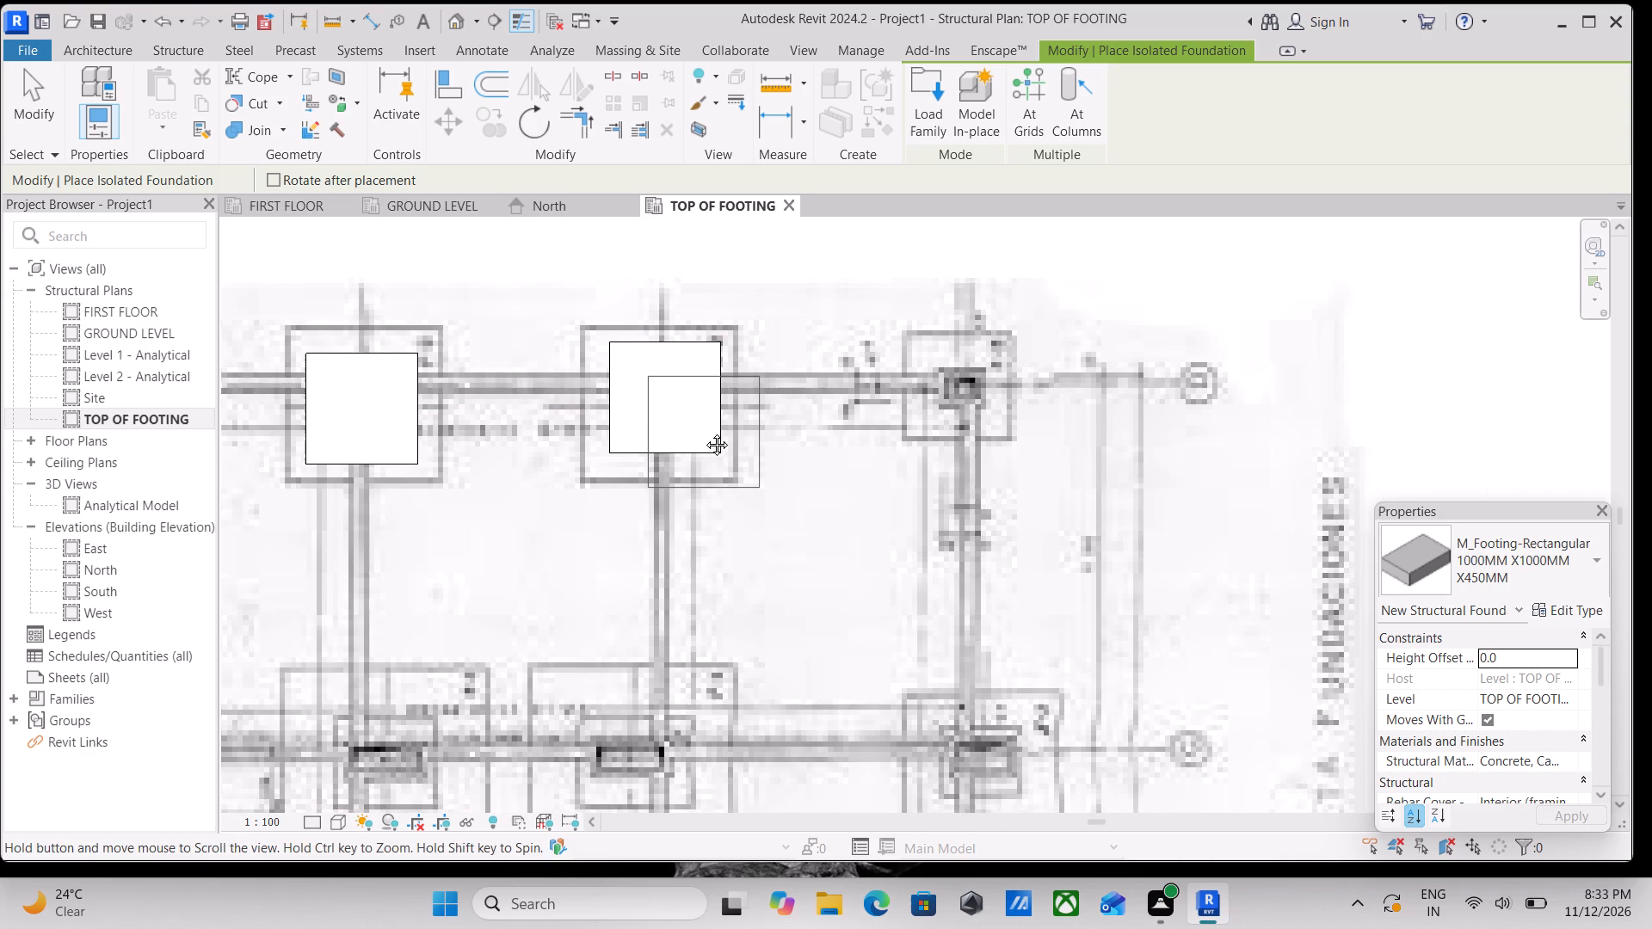
{"action": "middle_click_drag", "start_coordinate": [704, 432], "coordinate": [703, 430]}
{"action": "scroll", "coordinate": [844, 437], "scroll_direction": "down", "scroll_amount": 1}
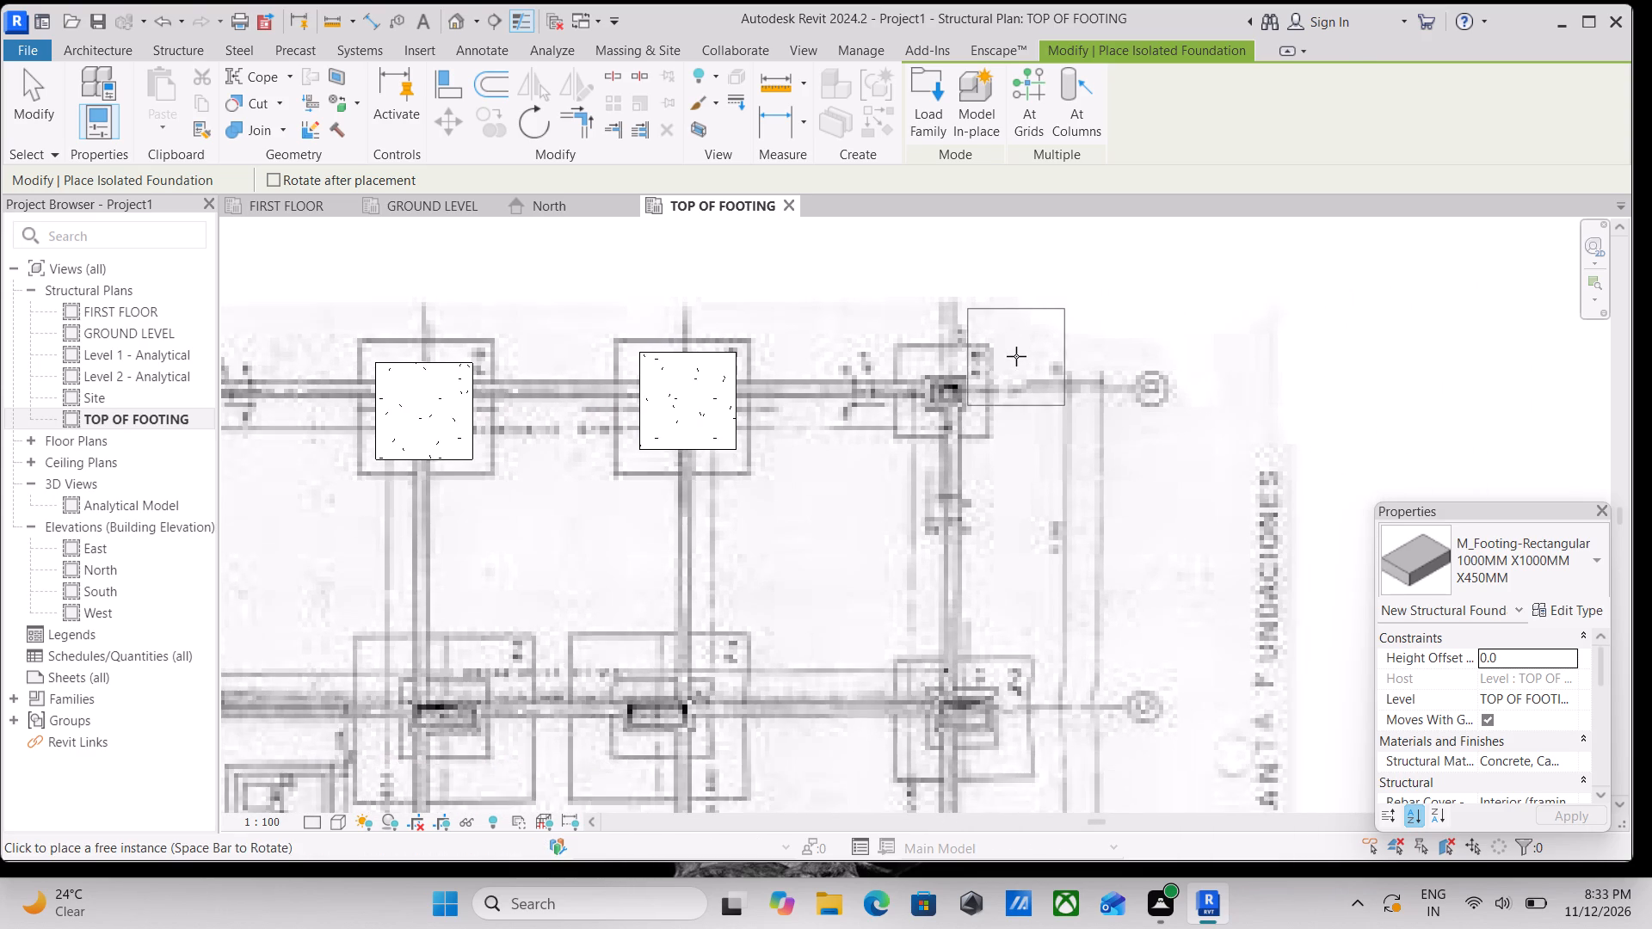
{"action": "scroll", "coordinate": [1016, 356], "scroll_direction": "up", "scroll_amount": 1}
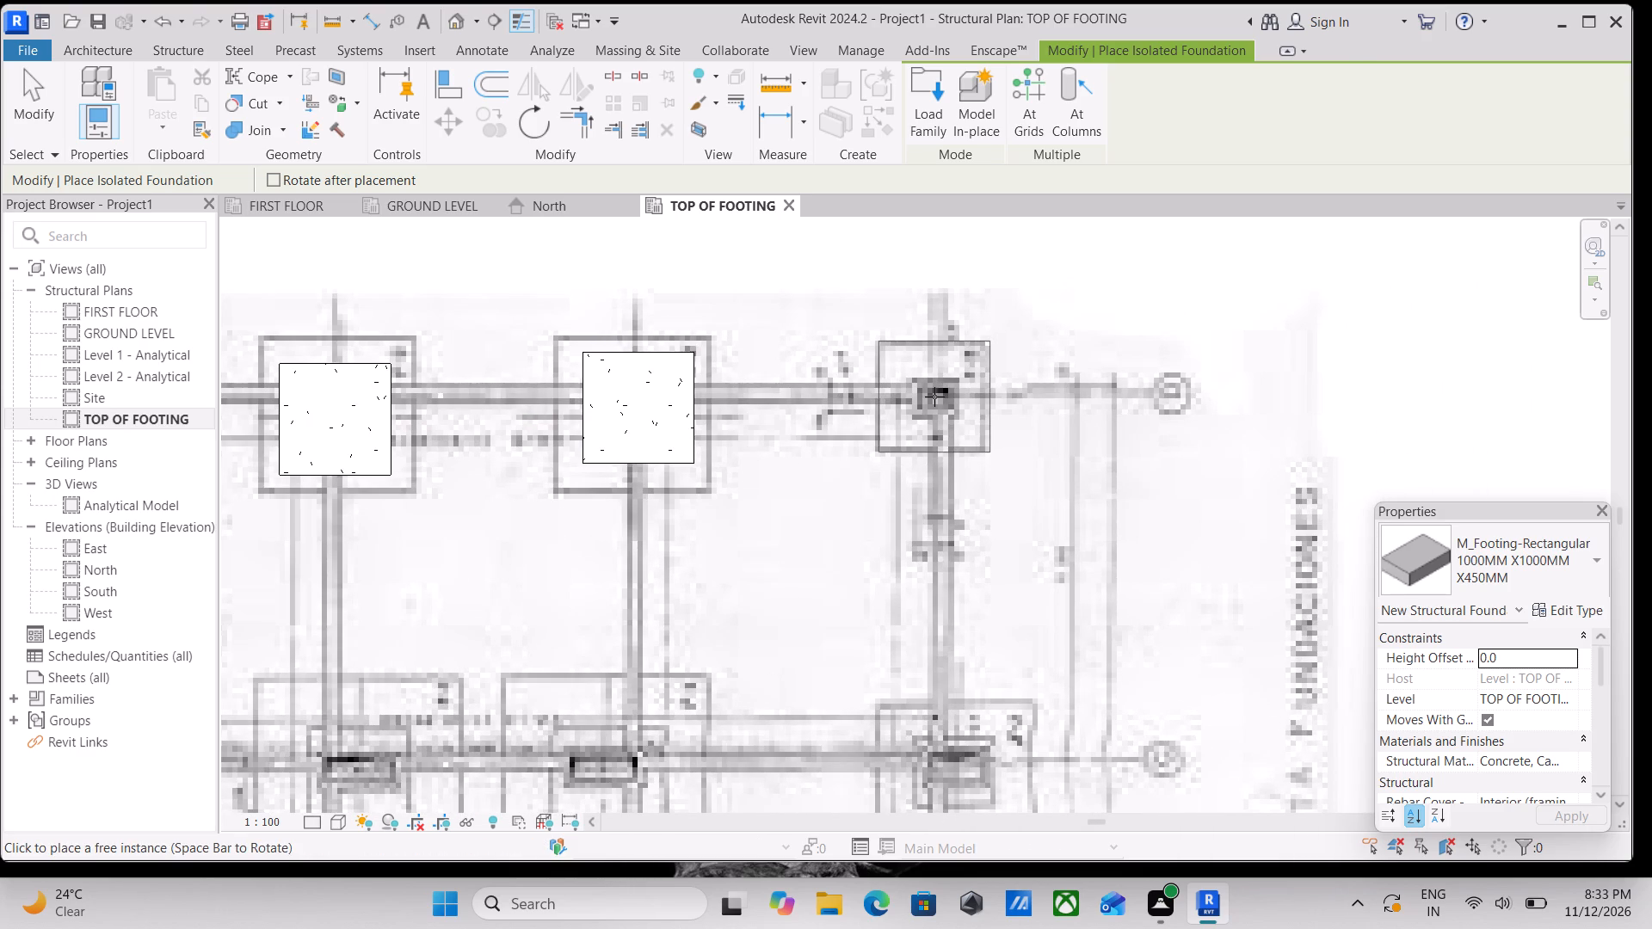
{"action": "left_click", "coordinate": [934, 397]}
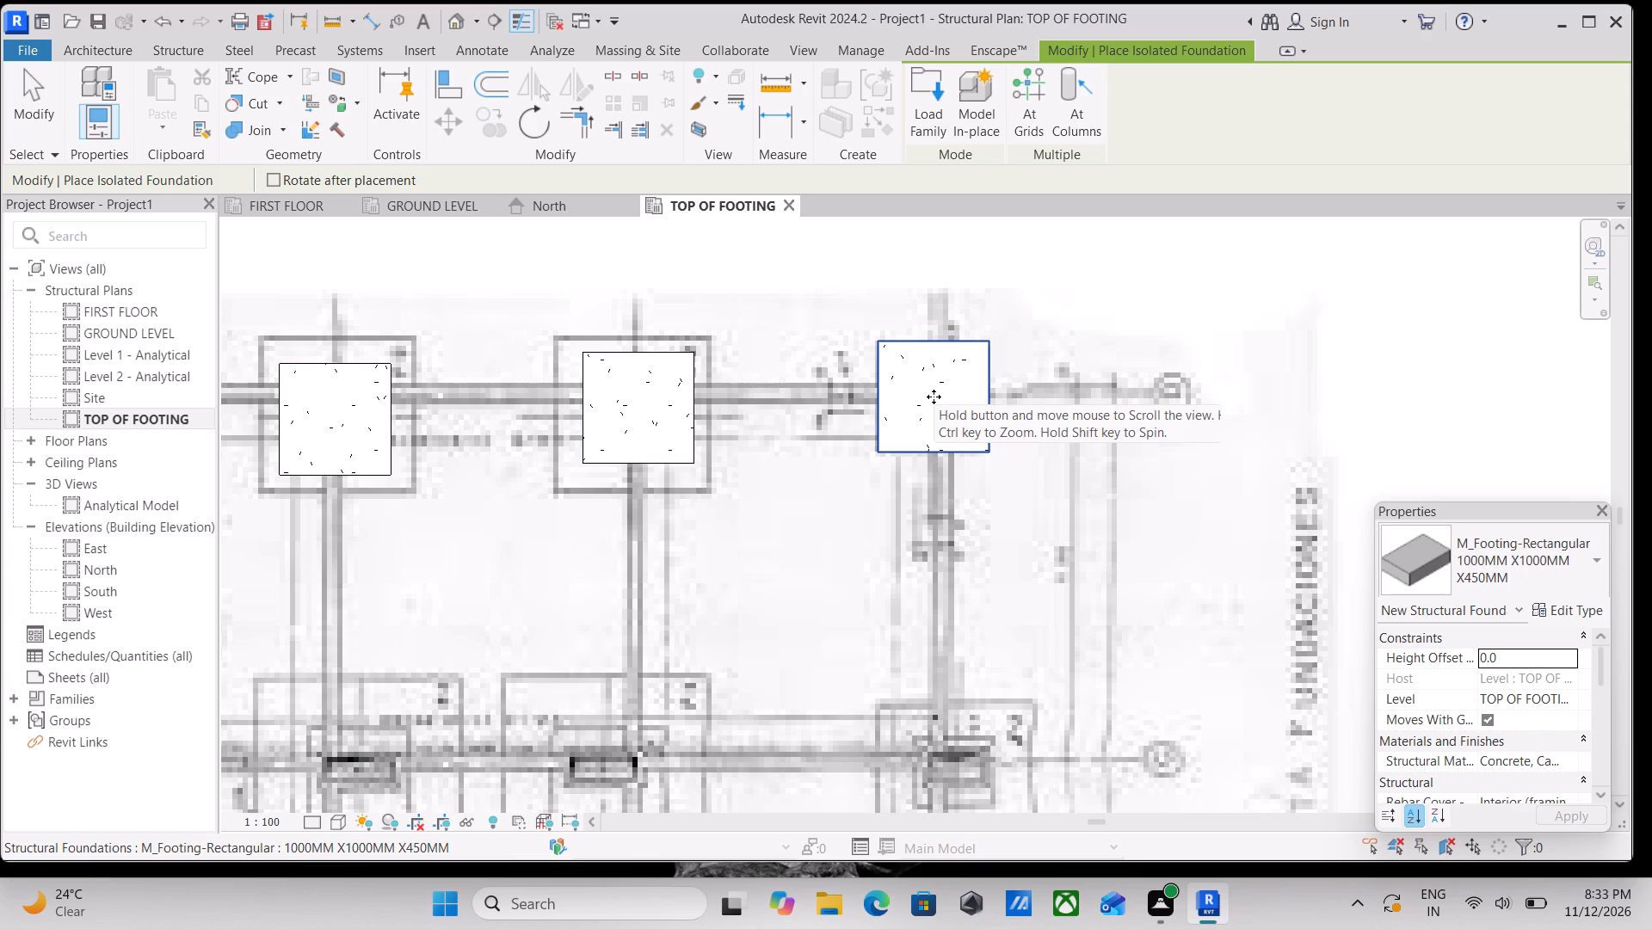
Place a 1000MM X1000MM X450MM footing over the leftmost column in the plan image's second row from the top.
{"action": "scroll", "coordinate": [934, 433], "scroll_direction": "down", "scroll_amount": 1}
{"action": "middle_click_drag", "start_coordinate": [933, 426], "coordinate": [930, 421]}
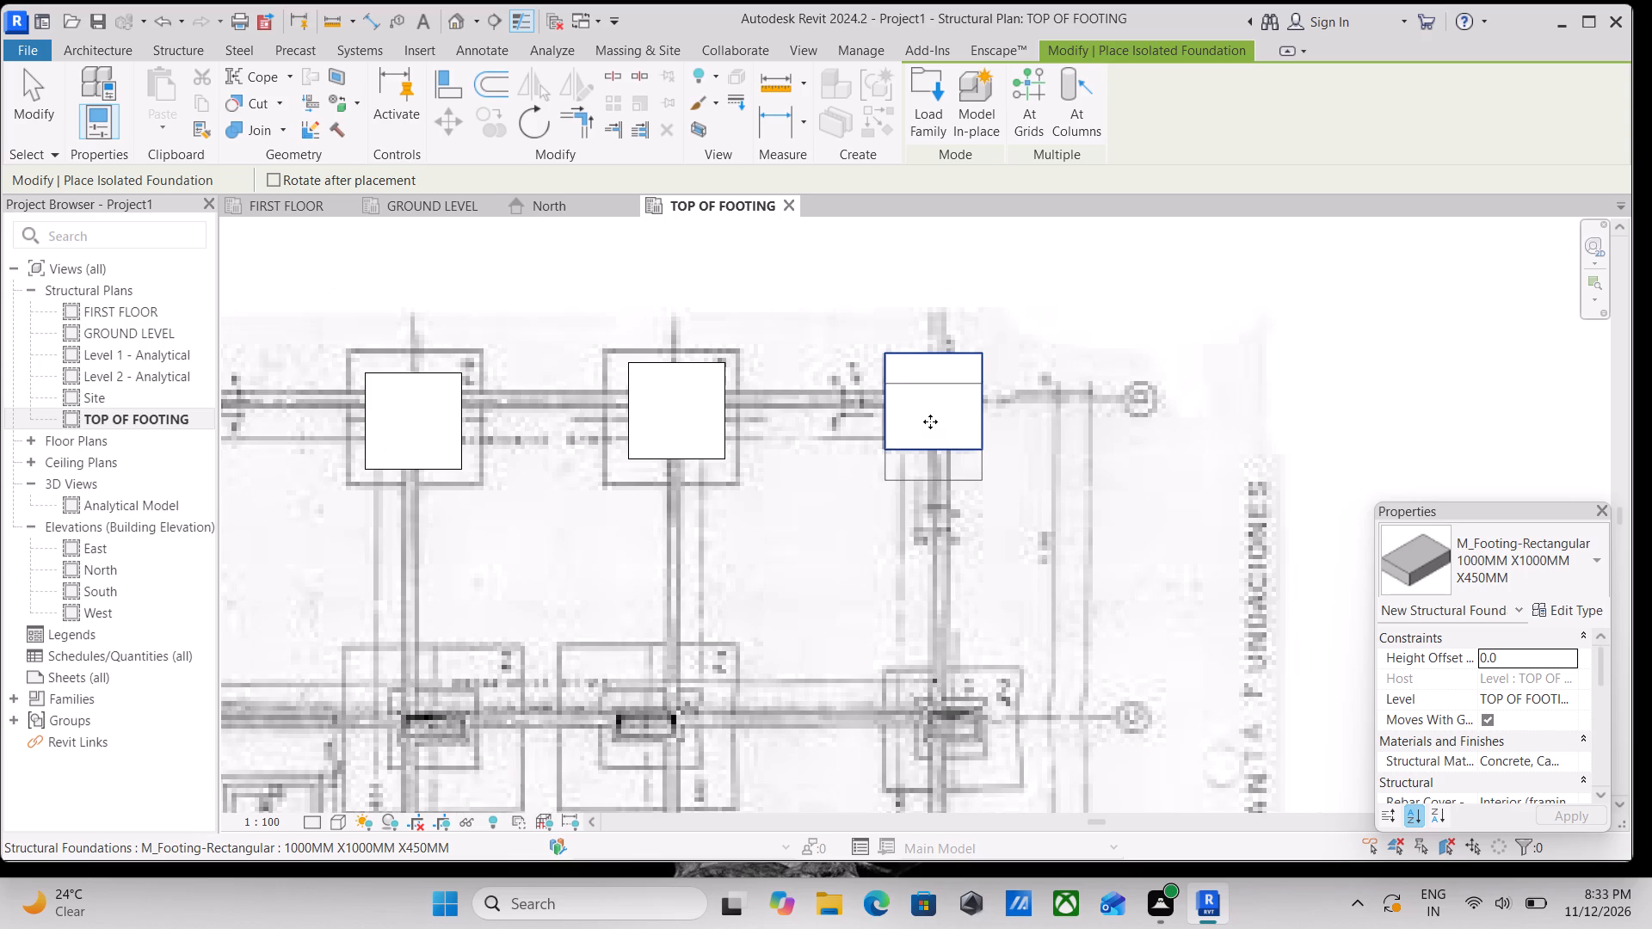
{"action": "middle_click_drag", "start_coordinate": [930, 421], "coordinate": [1086, 307]}
{"action": "middle_click_drag", "start_coordinate": [987, 500], "coordinate": [1185, 305]}
{"action": "middle_click_drag", "start_coordinate": [931, 406], "coordinate": [1074, 282]}
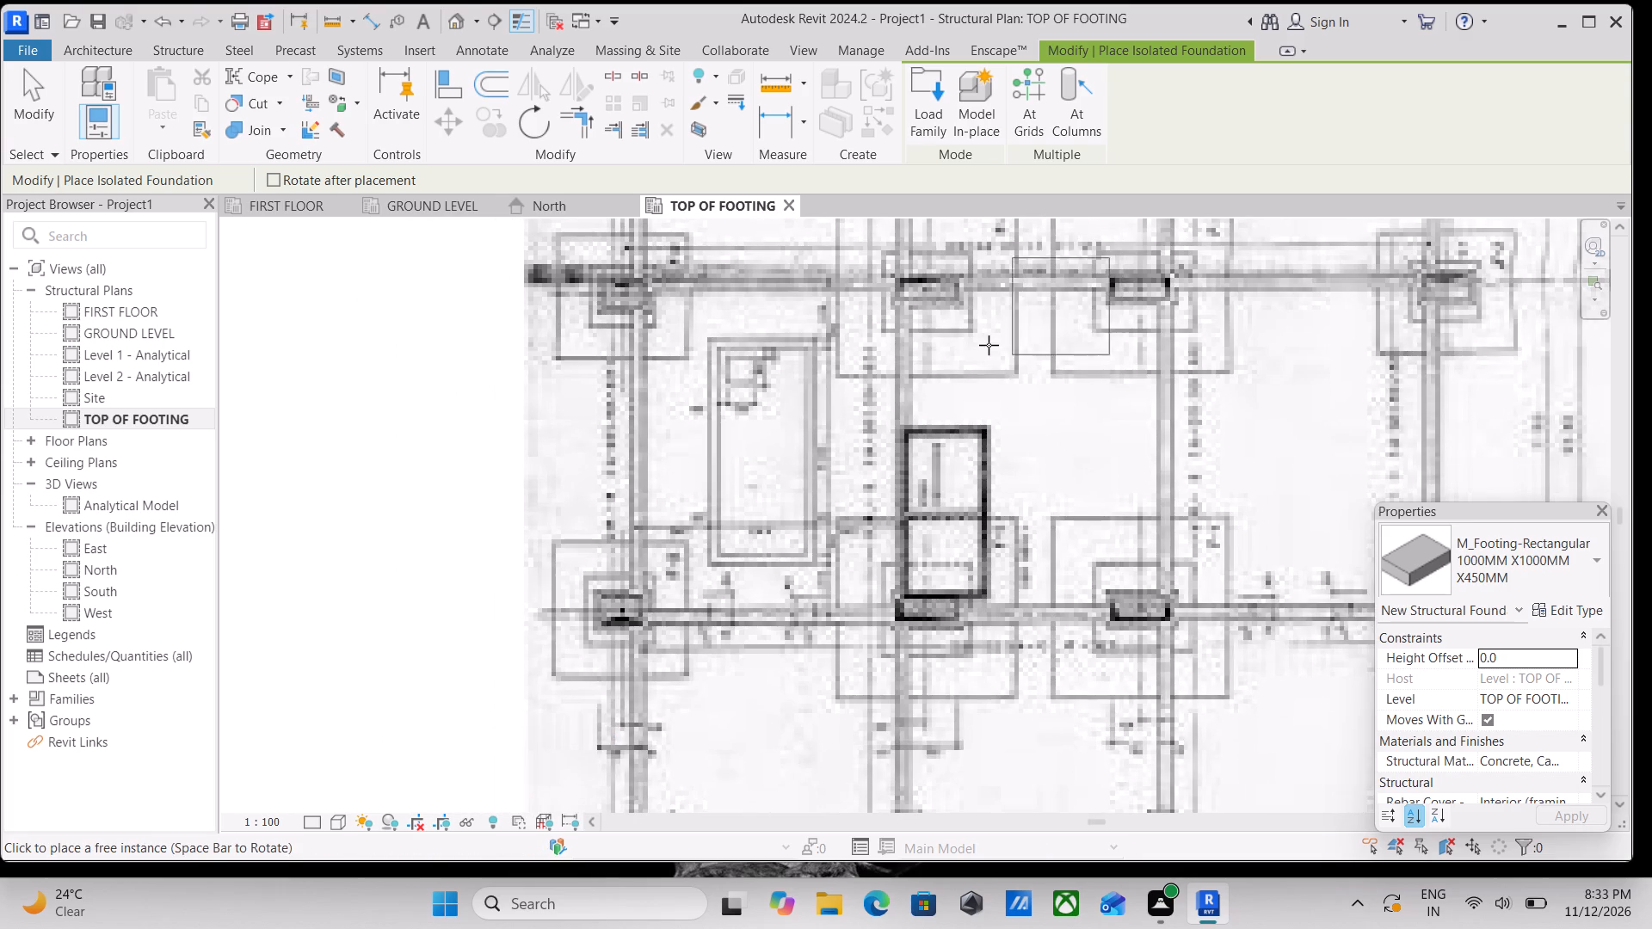
{"action": "scroll", "coordinate": [953, 355], "scroll_direction": "down", "scroll_amount": 1}
{"action": "scroll", "coordinate": [773, 448], "scroll_direction": "up", "scroll_amount": 1}
{"action": "scroll", "coordinate": [773, 448], "scroll_direction": "down", "scroll_amount": 7}
{"action": "middle_click_drag", "start_coordinate": [773, 448], "coordinate": [806, 476]}
{"action": "scroll", "coordinate": [806, 476], "scroll_direction": "up", "scroll_amount": 1}
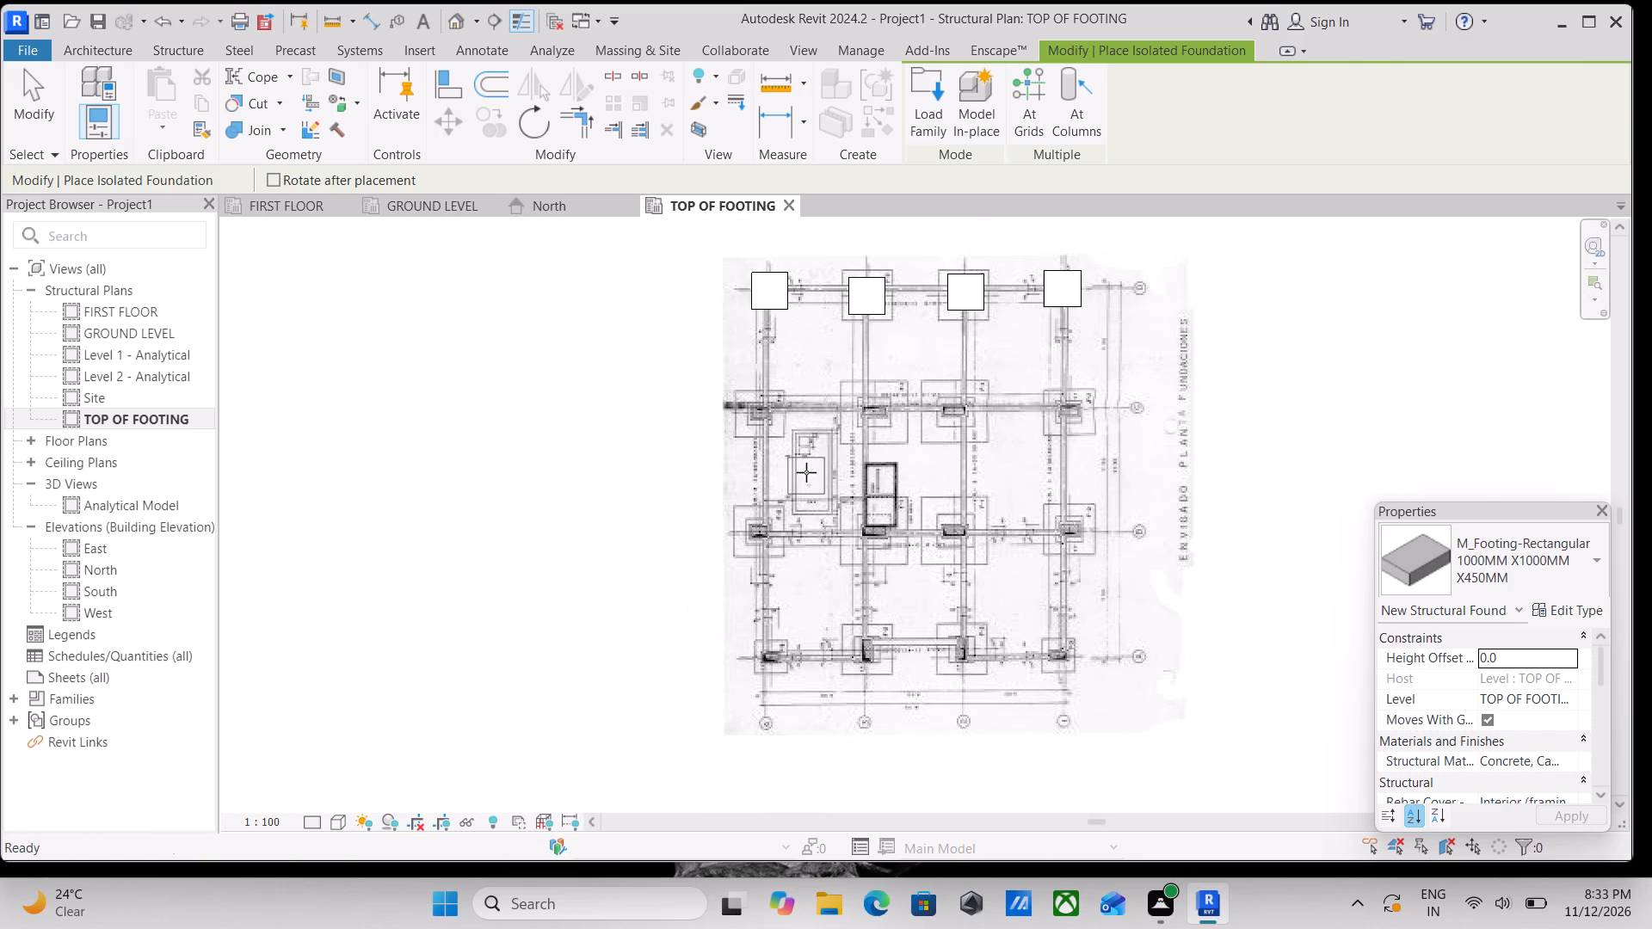
{"action": "scroll", "coordinate": [755, 419], "scroll_direction": "up", "scroll_amount": 9}
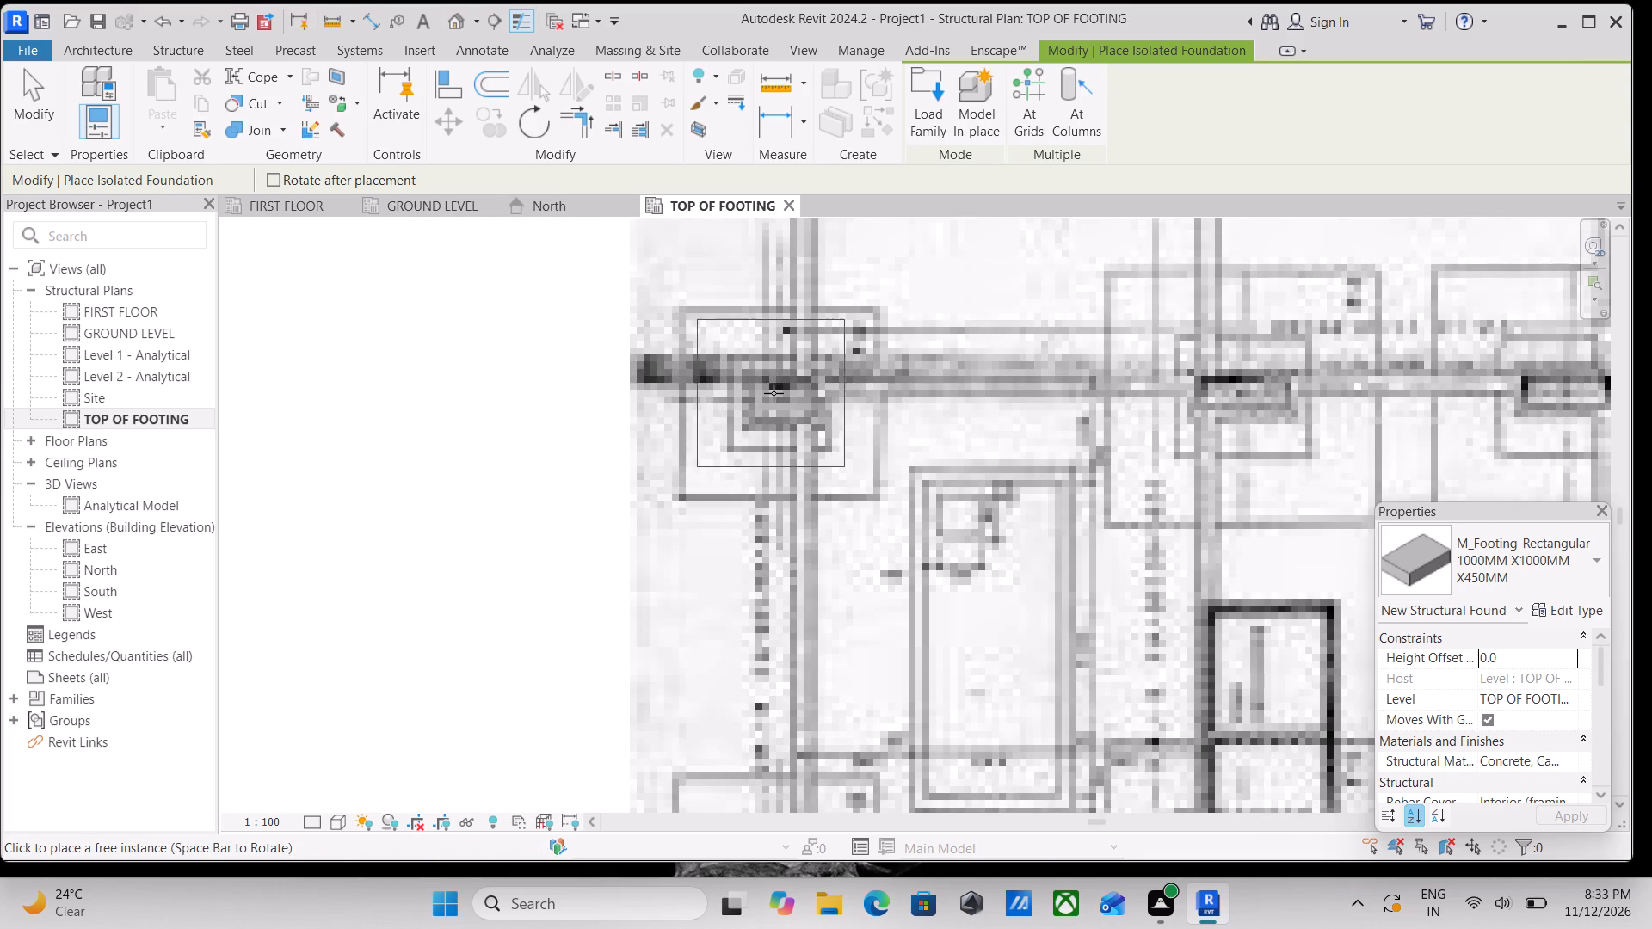
{"action": "left_click", "coordinate": [779, 394]}
Place 1000MM X1000MM X450MM footings over the remaining three columns in the plan image's second row.
{"action": "scroll", "coordinate": [779, 394], "scroll_direction": "down", "scroll_amount": 4}
{"action": "middle_click_drag", "start_coordinate": [779, 394], "coordinate": [669, 391]}
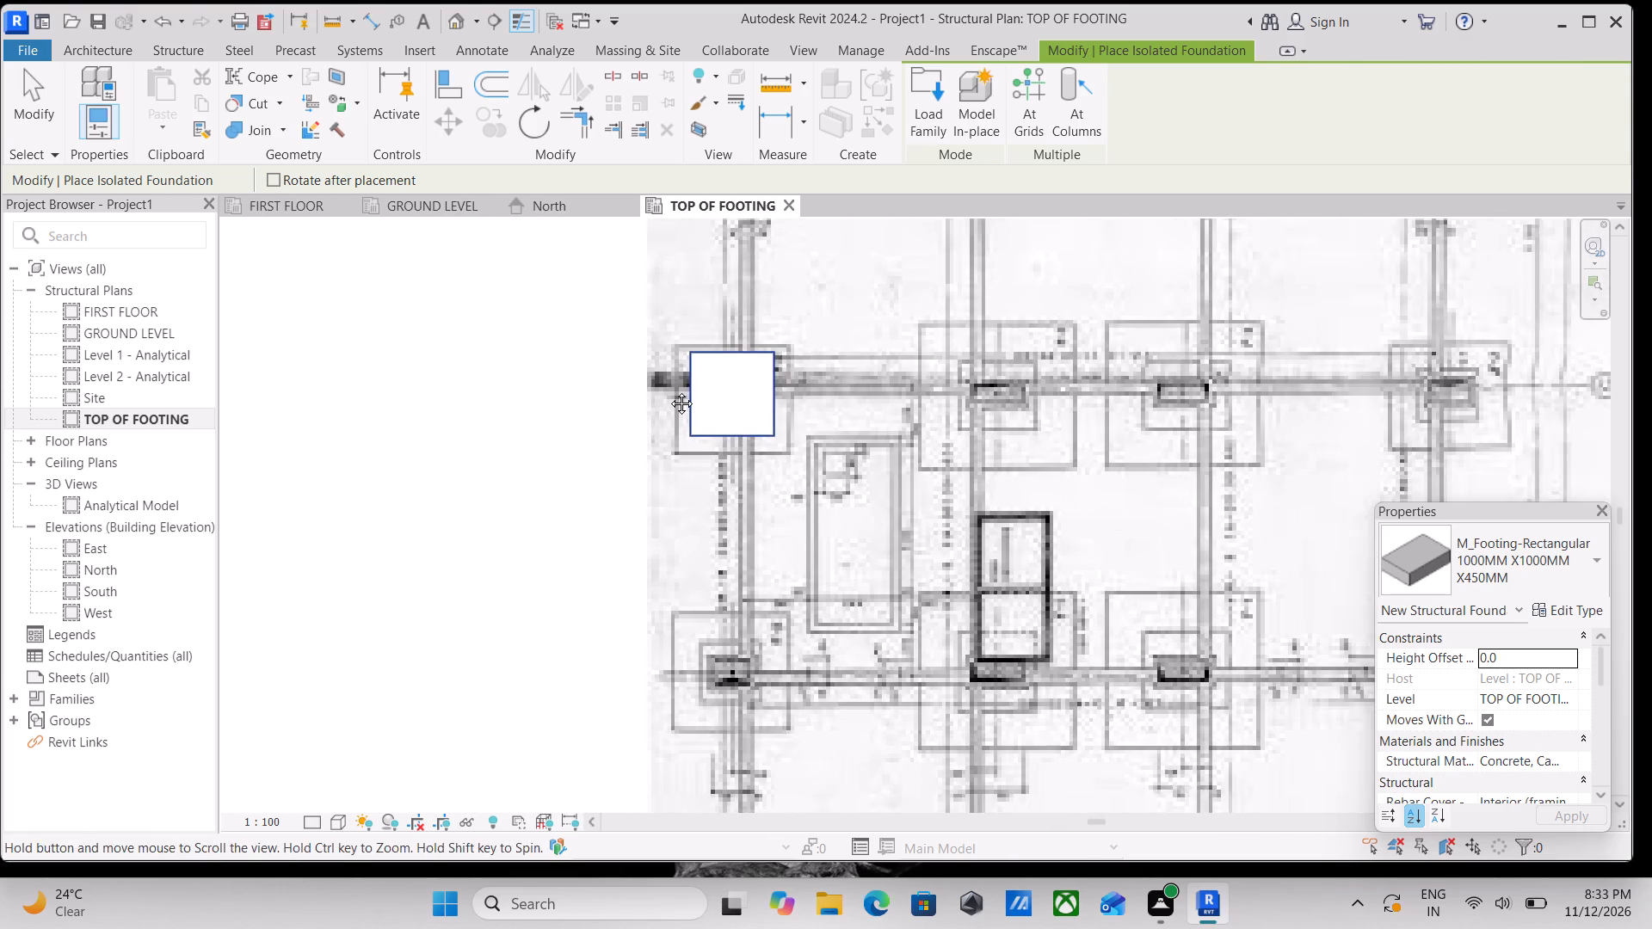
{"action": "middle_click_drag", "start_coordinate": [669, 391], "coordinate": [664, 391]}
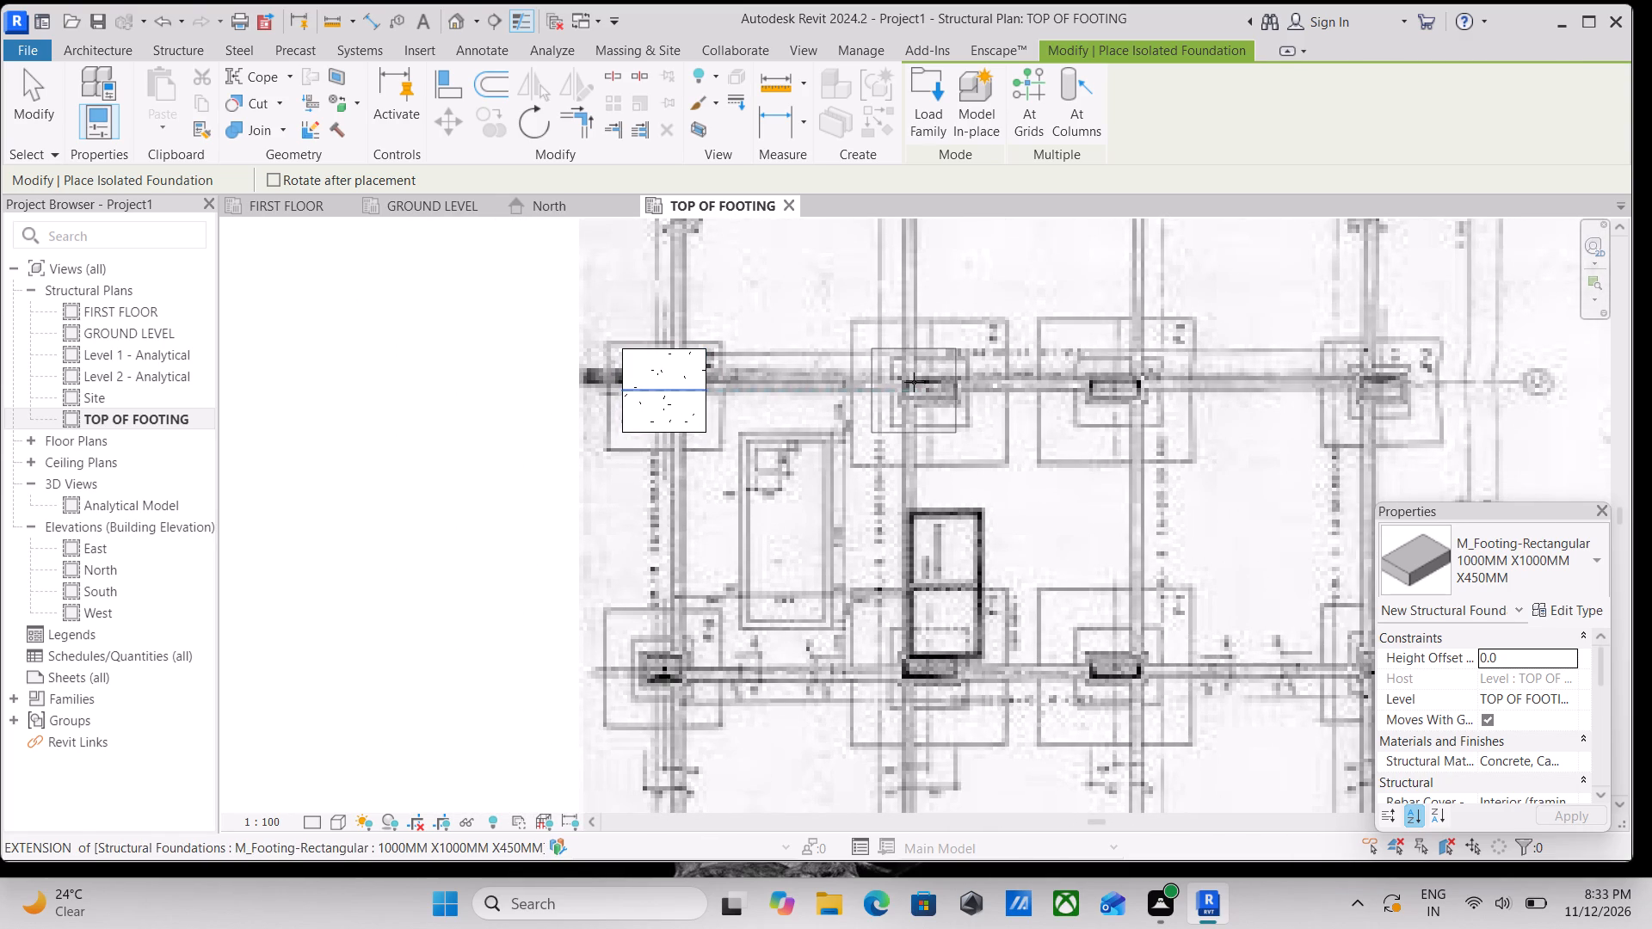
{"action": "left_click", "coordinate": [903, 382]}
{"action": "scroll", "coordinate": [983, 369], "scroll_direction": "down", "scroll_amount": 1}
{"action": "middle_click_drag", "start_coordinate": [980, 369], "coordinate": [829, 443]}
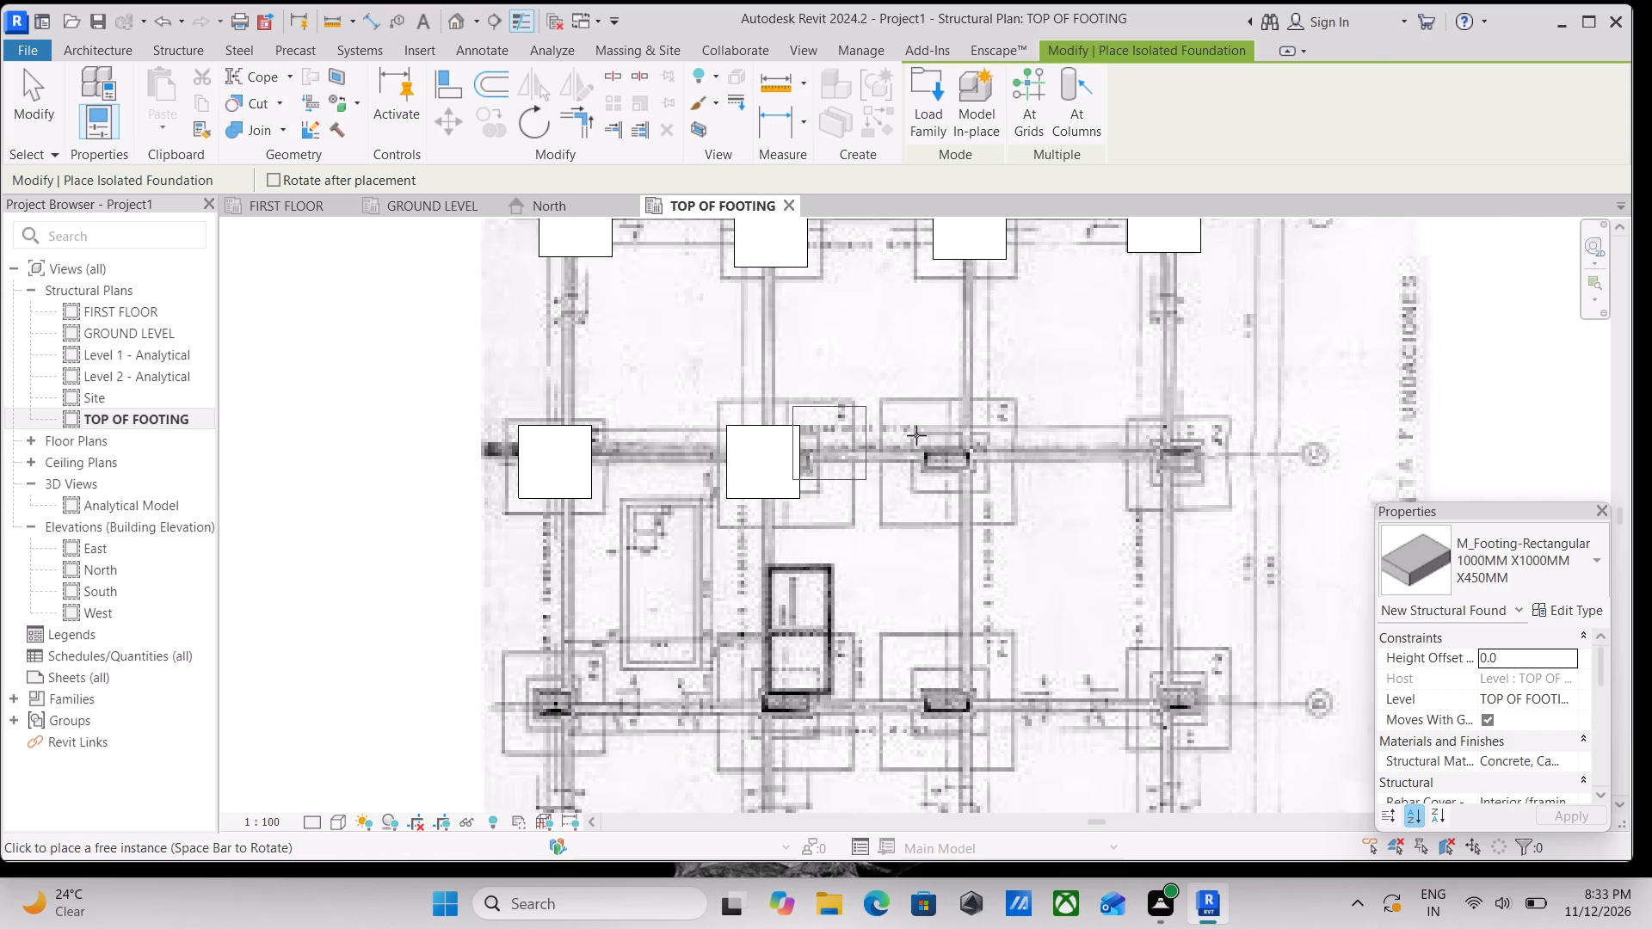
{"action": "left_click", "coordinate": [959, 456]}
{"action": "middle_click_drag", "start_coordinate": [959, 456], "coordinate": [837, 455]}
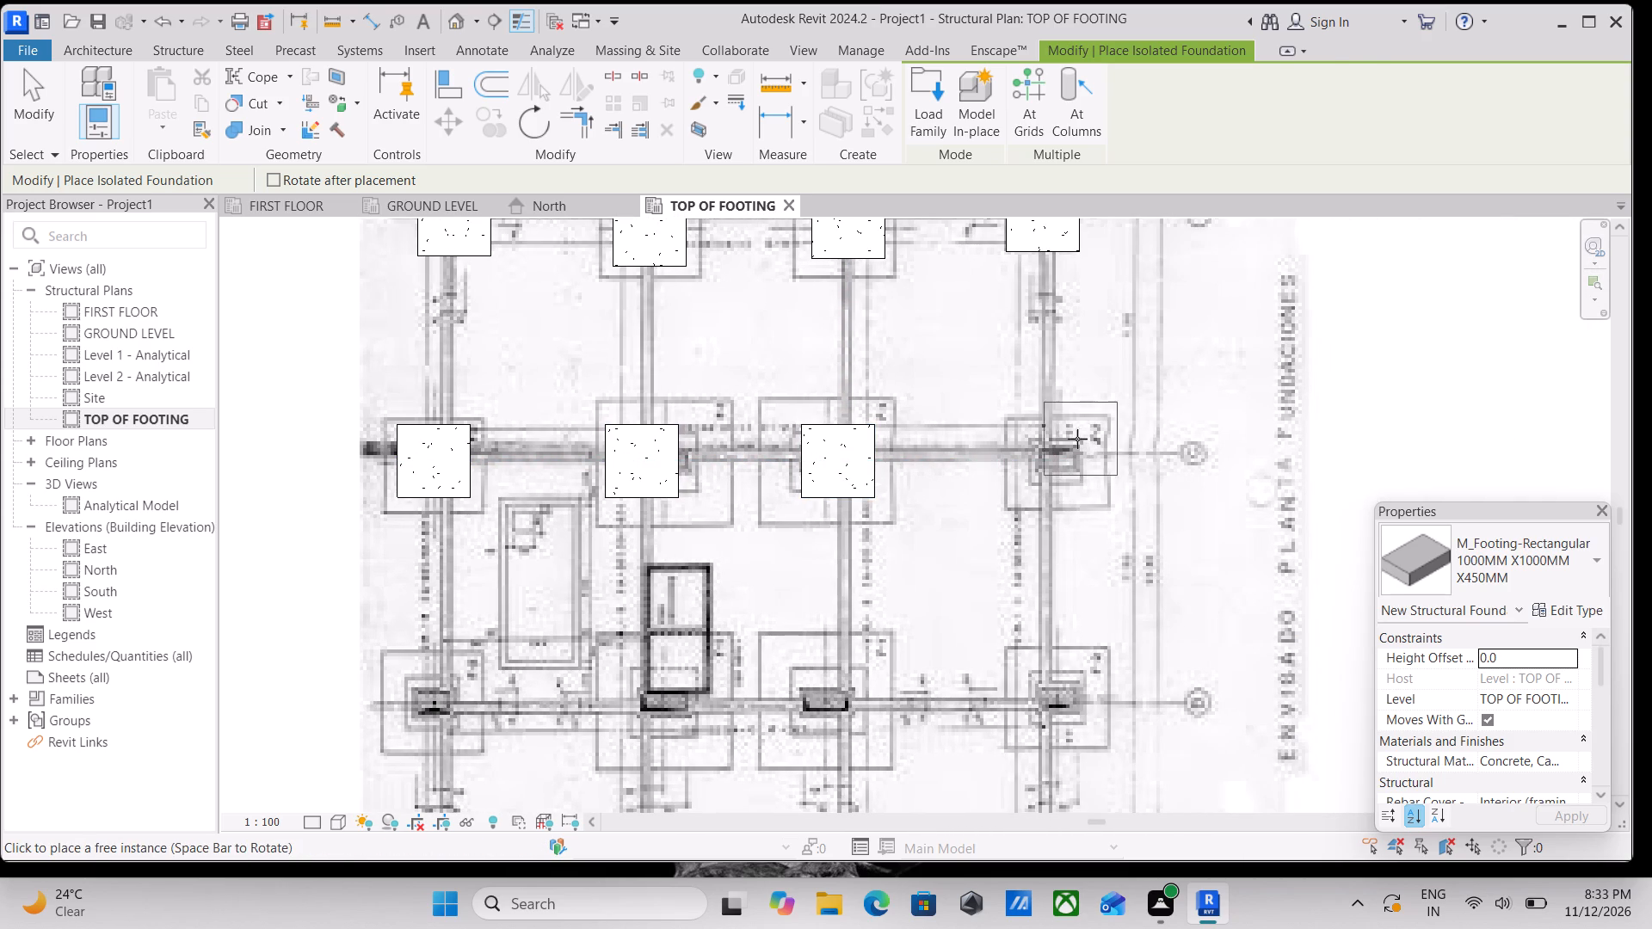
{"action": "left_click", "coordinate": [1052, 452]}
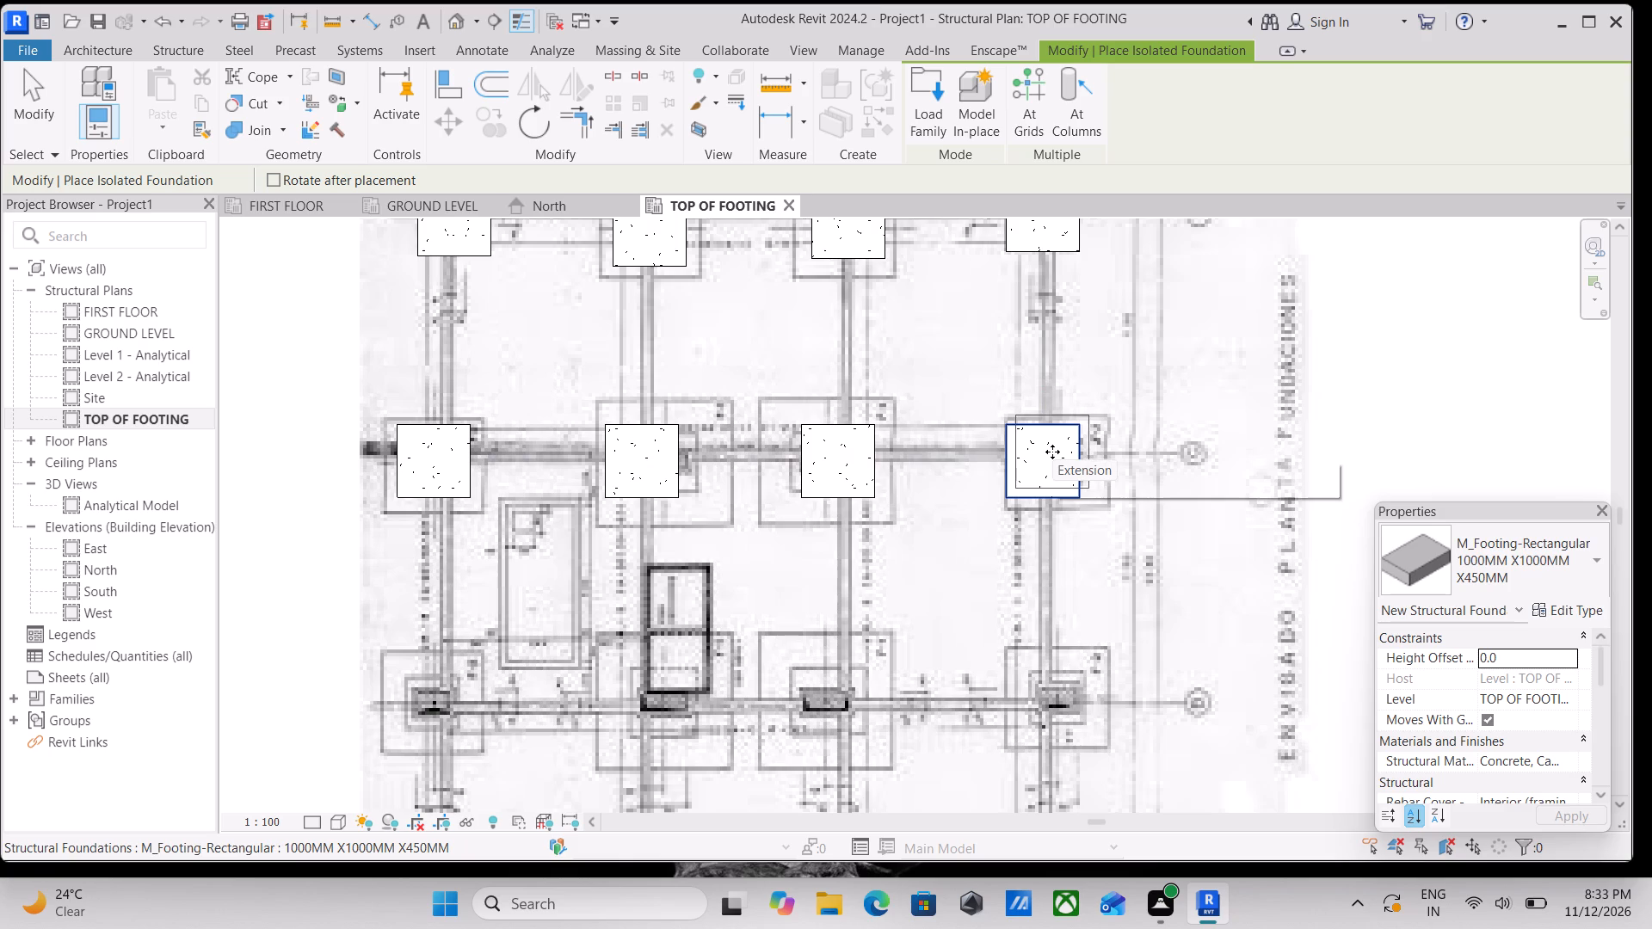
Place a 1000MM X1000MM X450MM footing over the leftmost column in the plan image's third row from the top.
{"action": "scroll", "coordinate": [1049, 443], "scroll_direction": "down", "scroll_amount": 2}
{"action": "middle_click_drag", "start_coordinate": [1049, 443], "coordinate": [1055, 331]}
{"action": "scroll", "coordinate": [1055, 331], "scroll_direction": "up", "scroll_amount": 1}
{"action": "scroll", "coordinate": [876, 470], "scroll_direction": "up", "scroll_amount": 2}
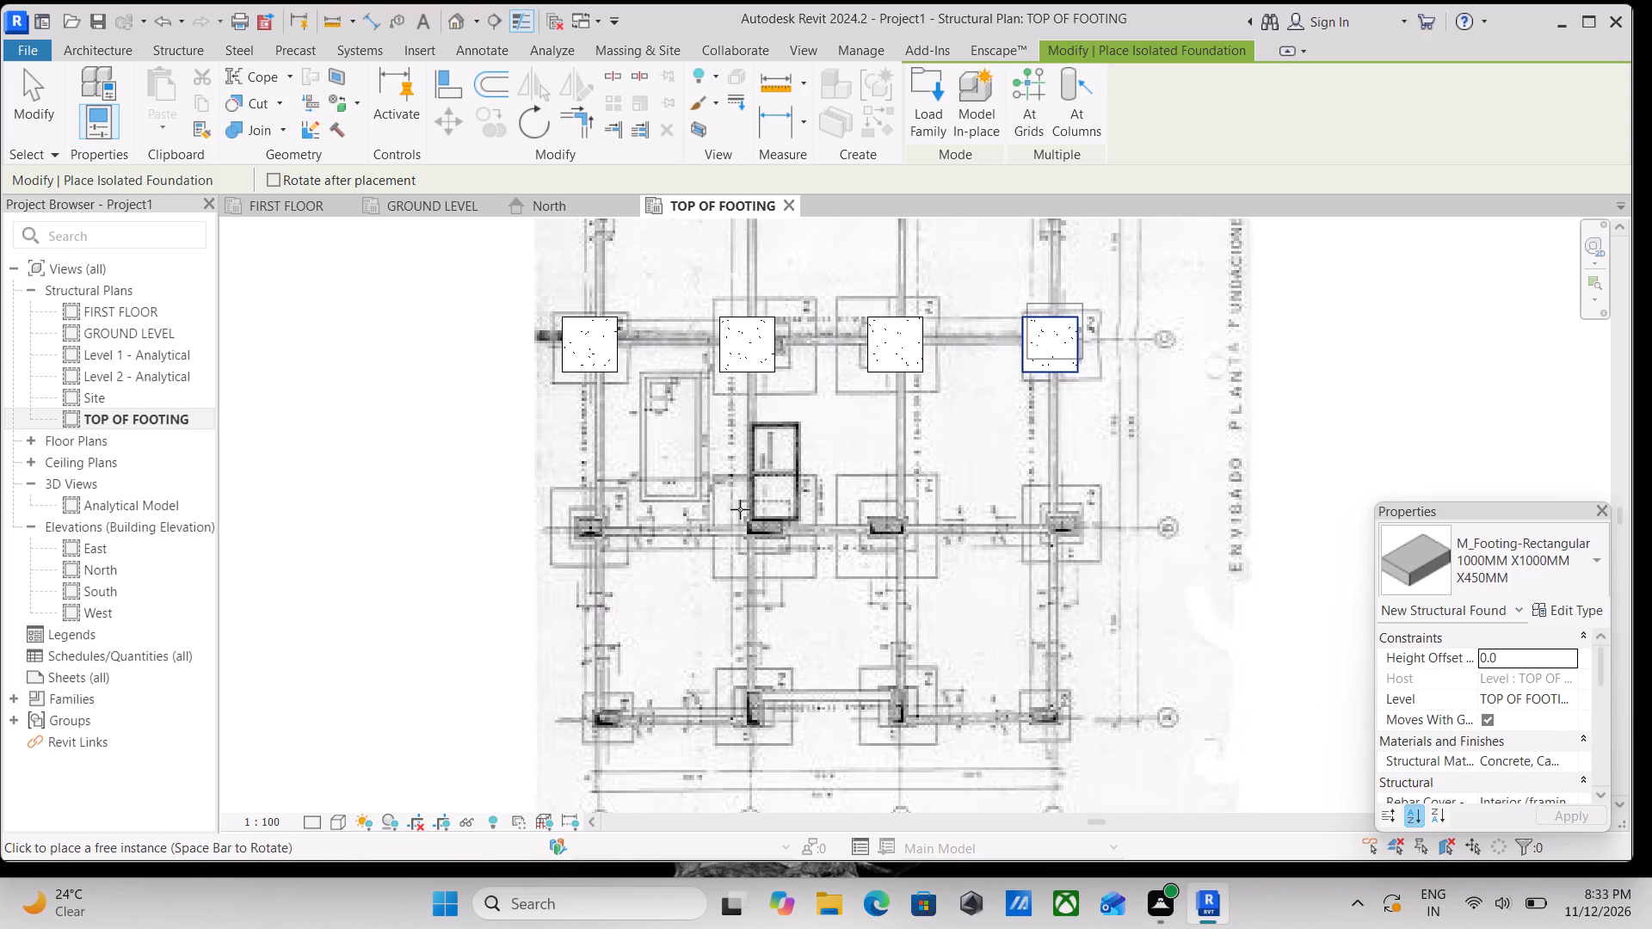
{"action": "scroll", "coordinate": [740, 508], "scroll_direction": "up", "scroll_amount": 2}
{"action": "middle_click_drag", "start_coordinate": [672, 496], "coordinate": [981, 354]}
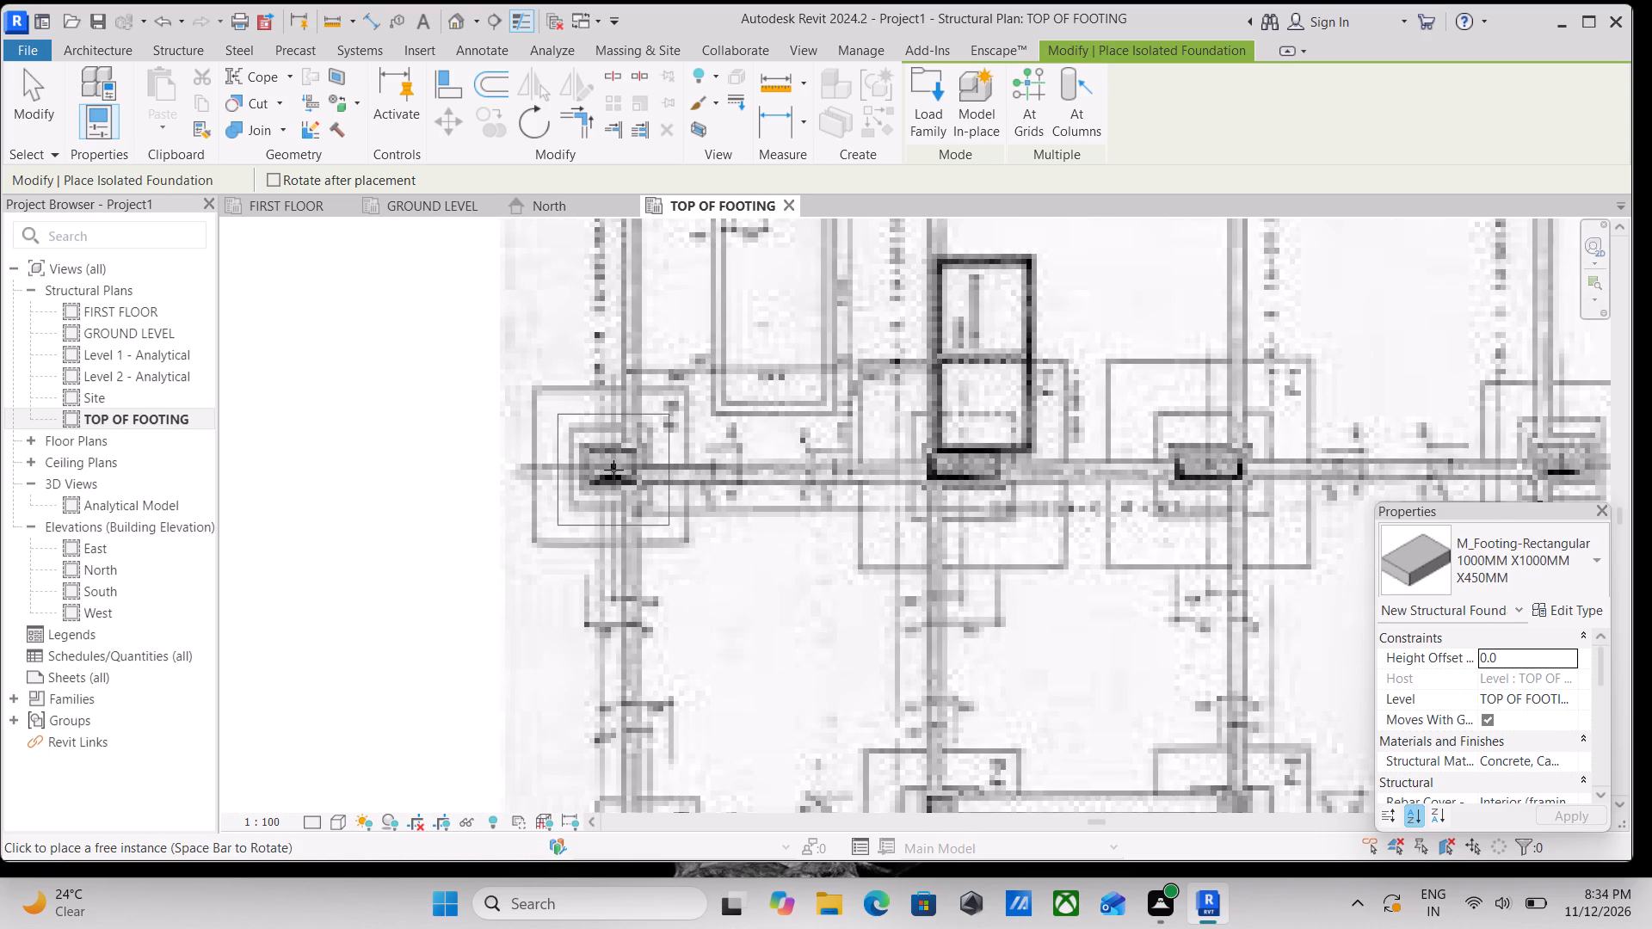
{"action": "left_click", "coordinate": [612, 468]}
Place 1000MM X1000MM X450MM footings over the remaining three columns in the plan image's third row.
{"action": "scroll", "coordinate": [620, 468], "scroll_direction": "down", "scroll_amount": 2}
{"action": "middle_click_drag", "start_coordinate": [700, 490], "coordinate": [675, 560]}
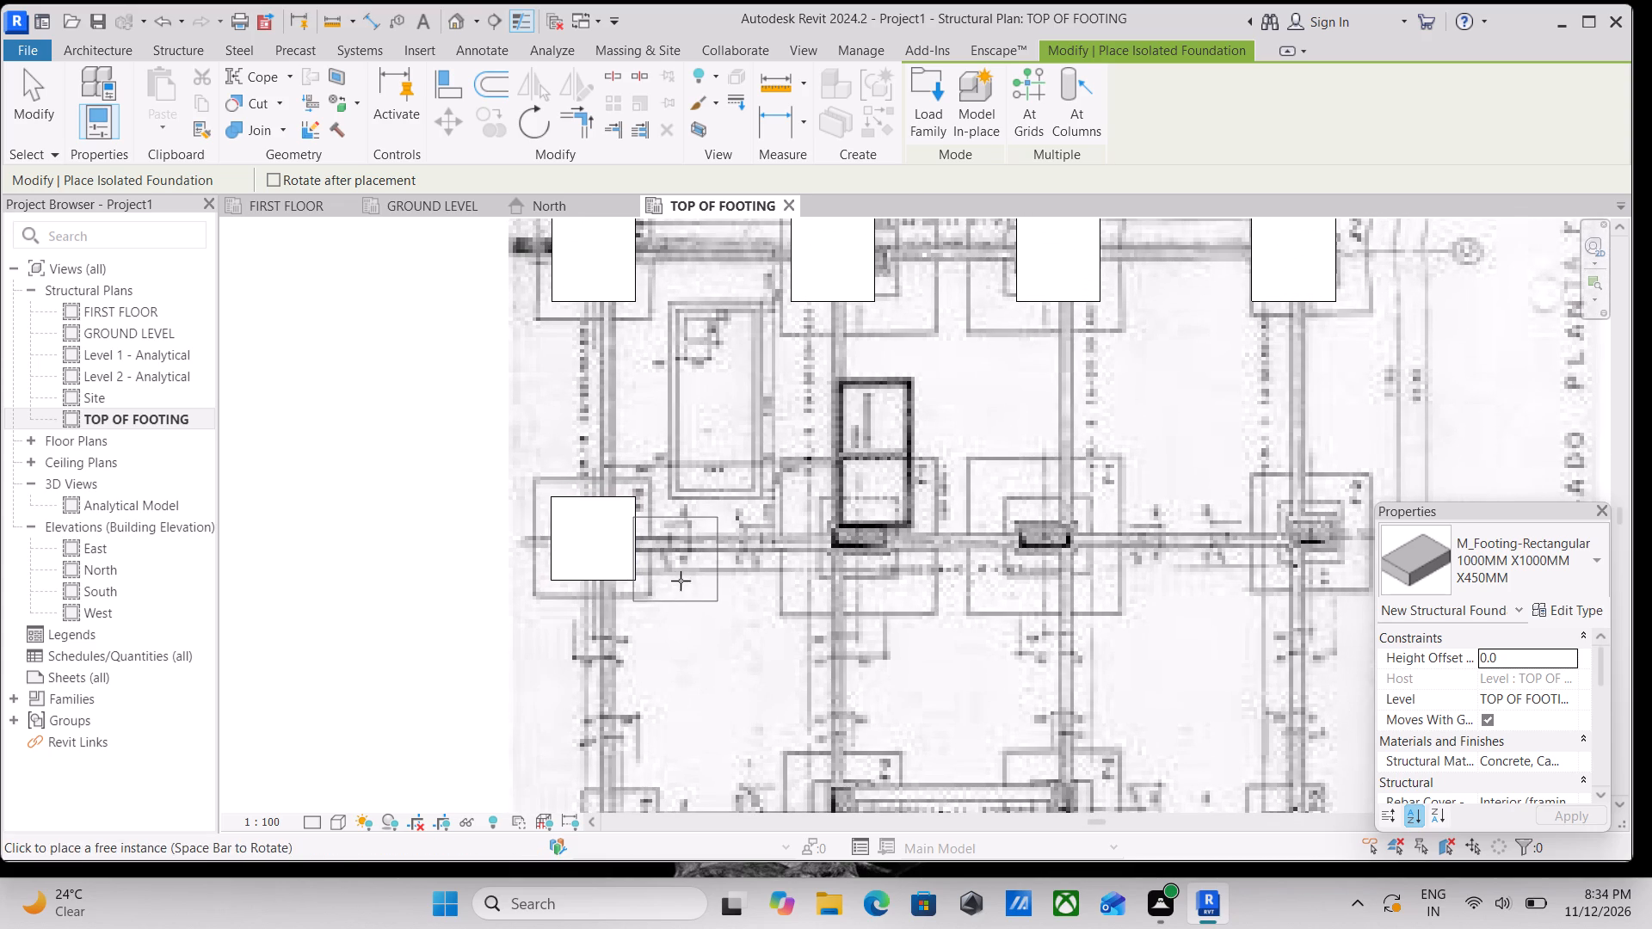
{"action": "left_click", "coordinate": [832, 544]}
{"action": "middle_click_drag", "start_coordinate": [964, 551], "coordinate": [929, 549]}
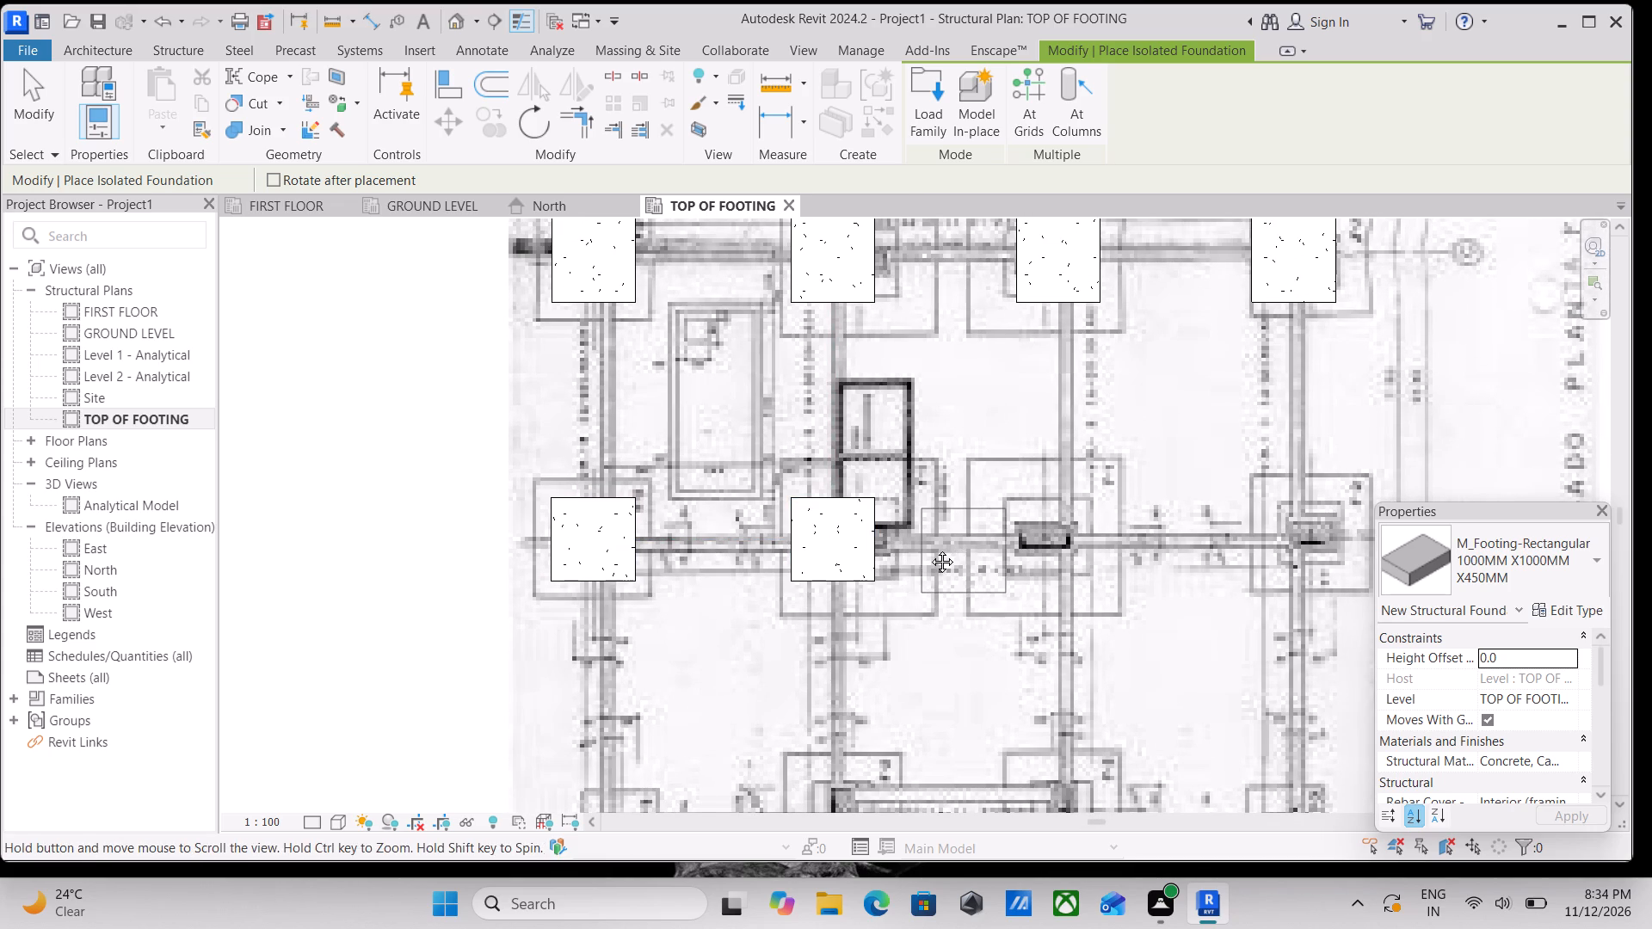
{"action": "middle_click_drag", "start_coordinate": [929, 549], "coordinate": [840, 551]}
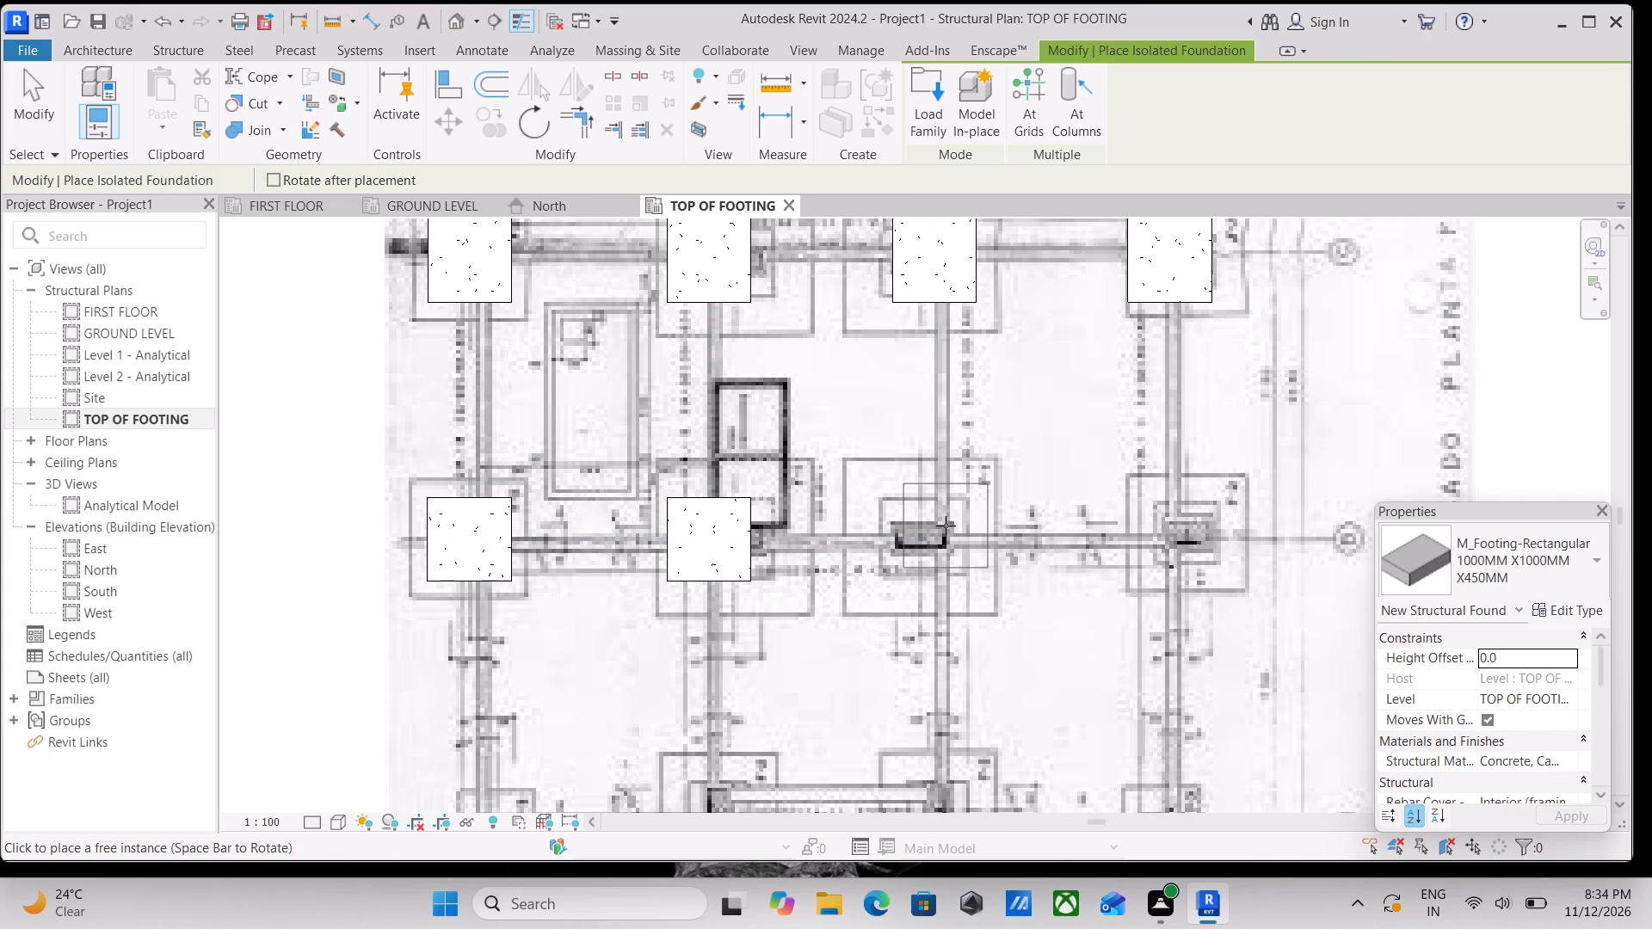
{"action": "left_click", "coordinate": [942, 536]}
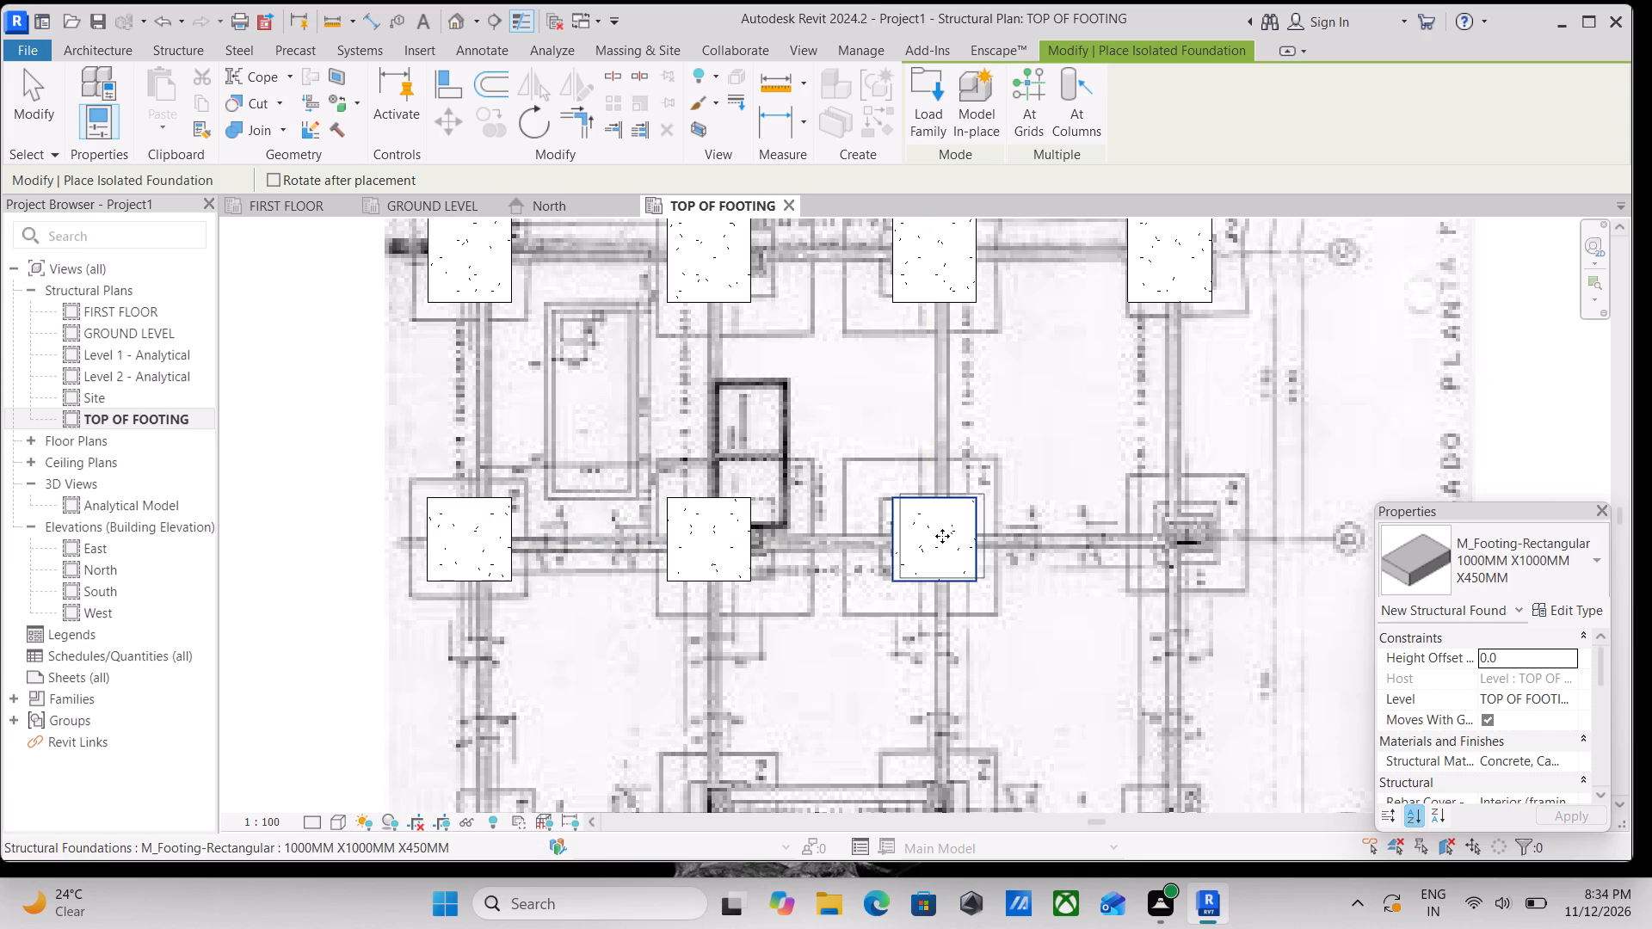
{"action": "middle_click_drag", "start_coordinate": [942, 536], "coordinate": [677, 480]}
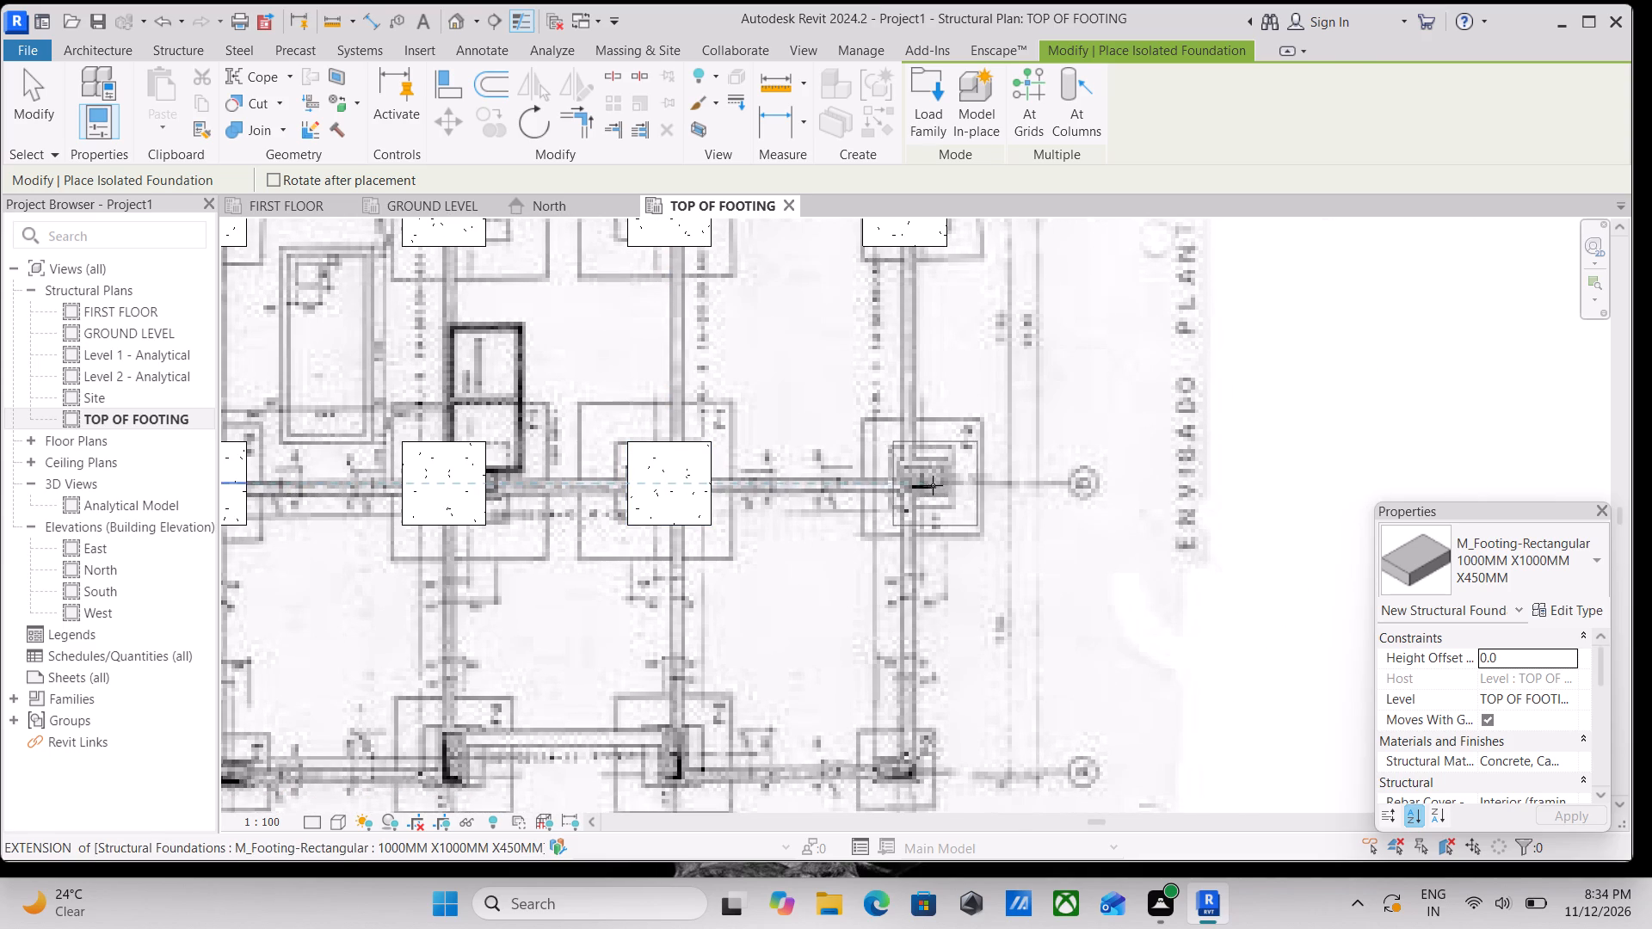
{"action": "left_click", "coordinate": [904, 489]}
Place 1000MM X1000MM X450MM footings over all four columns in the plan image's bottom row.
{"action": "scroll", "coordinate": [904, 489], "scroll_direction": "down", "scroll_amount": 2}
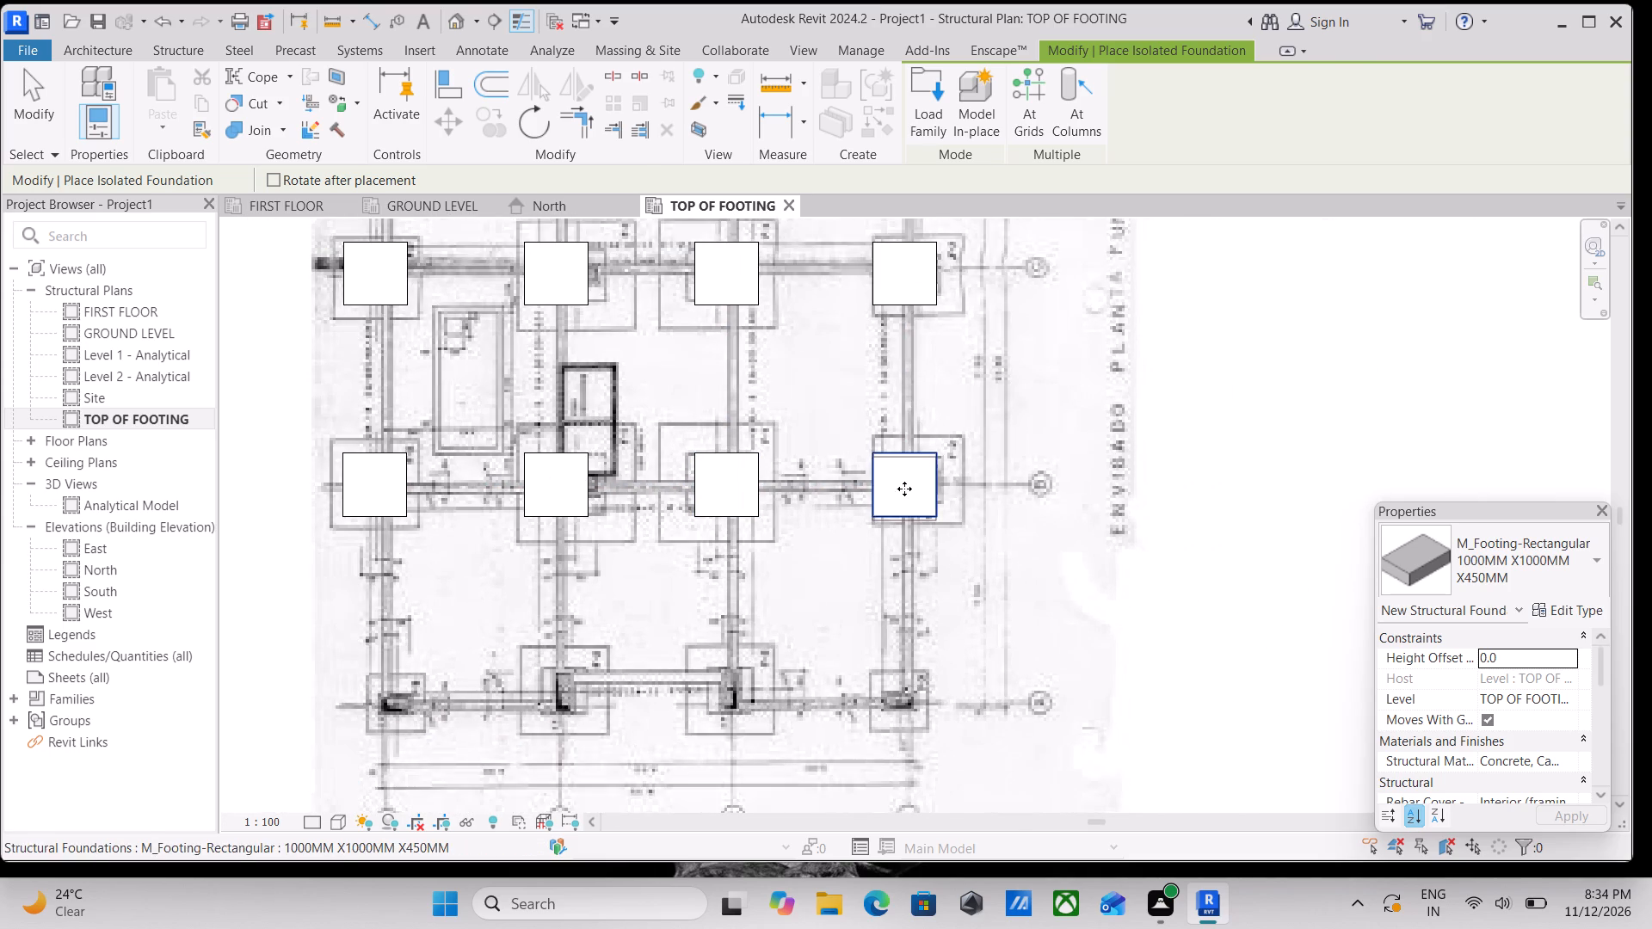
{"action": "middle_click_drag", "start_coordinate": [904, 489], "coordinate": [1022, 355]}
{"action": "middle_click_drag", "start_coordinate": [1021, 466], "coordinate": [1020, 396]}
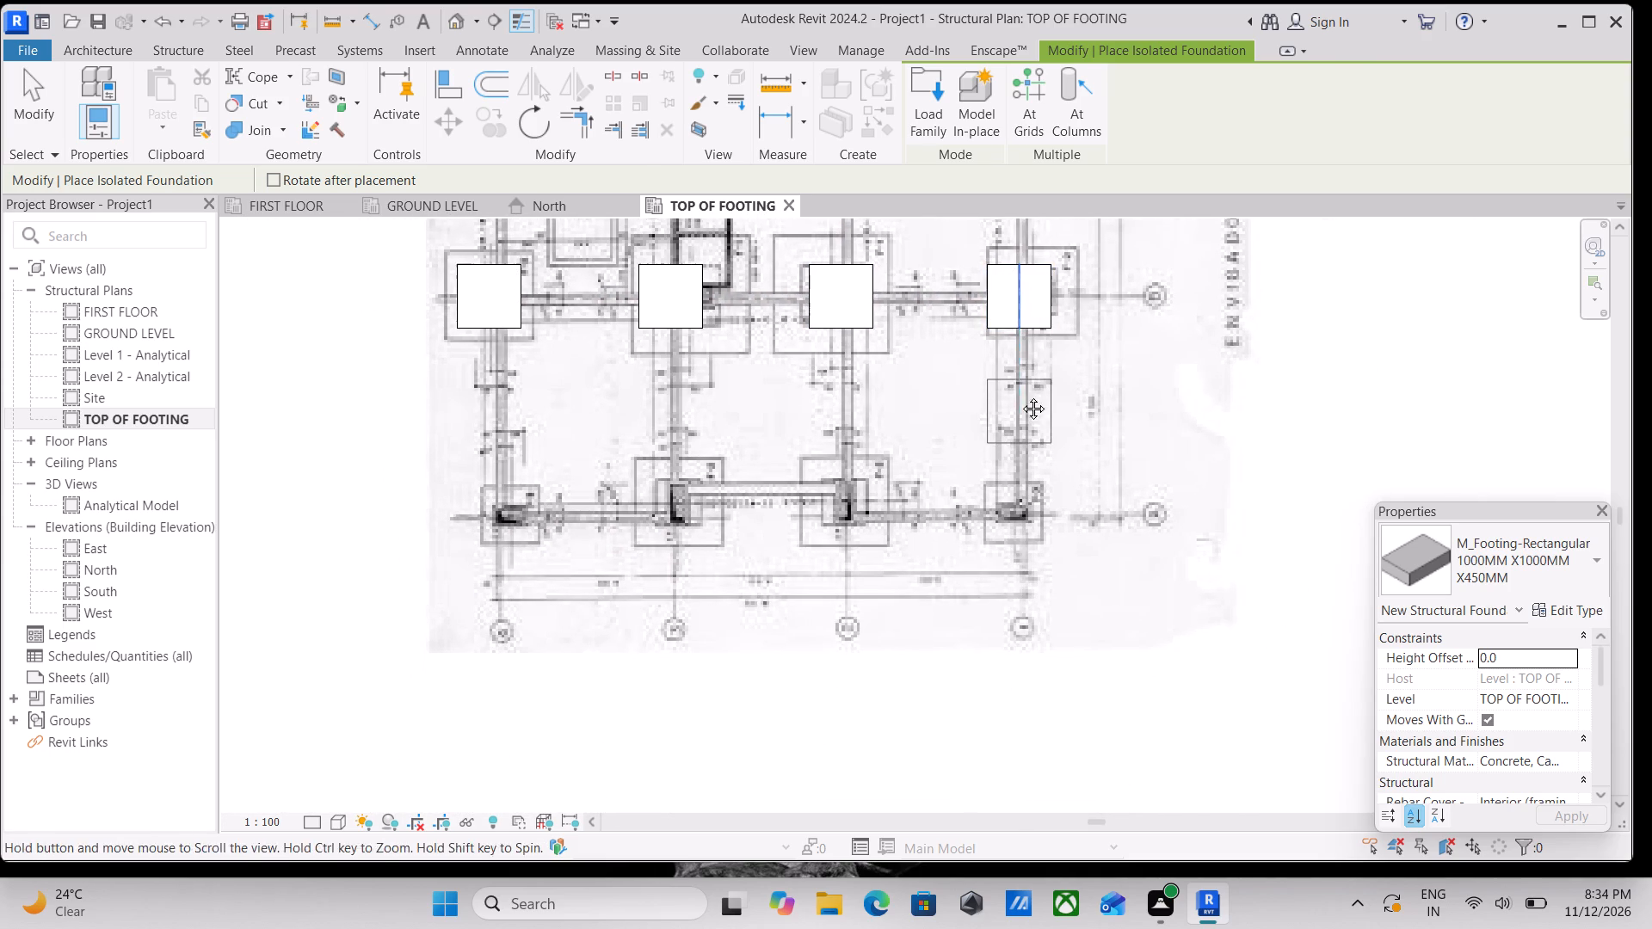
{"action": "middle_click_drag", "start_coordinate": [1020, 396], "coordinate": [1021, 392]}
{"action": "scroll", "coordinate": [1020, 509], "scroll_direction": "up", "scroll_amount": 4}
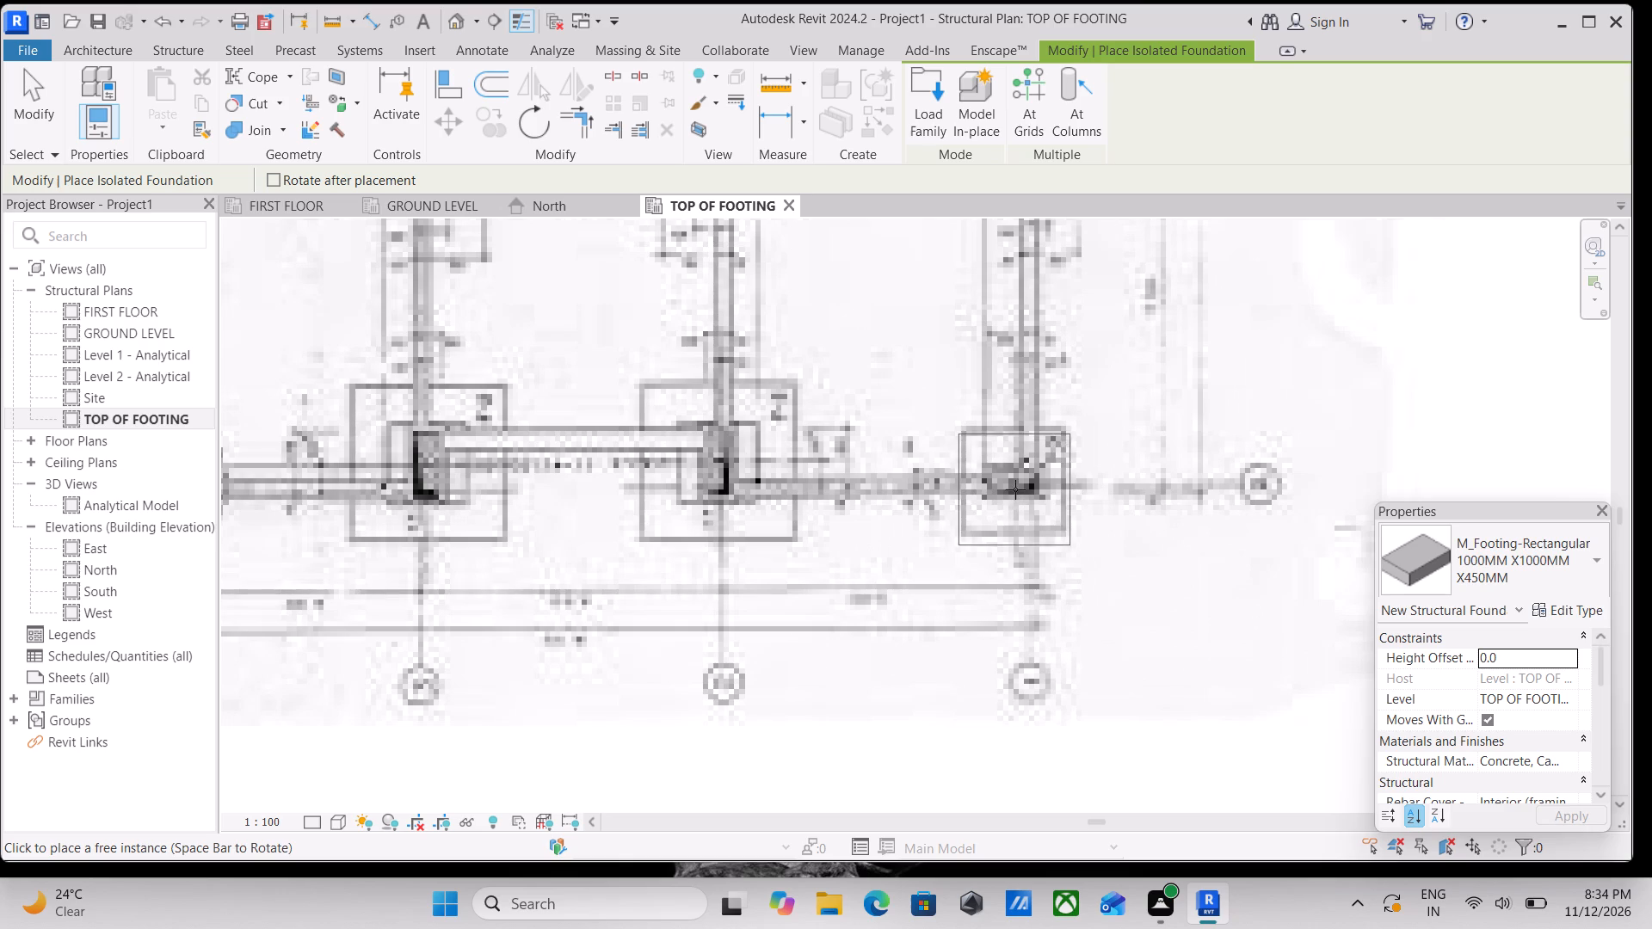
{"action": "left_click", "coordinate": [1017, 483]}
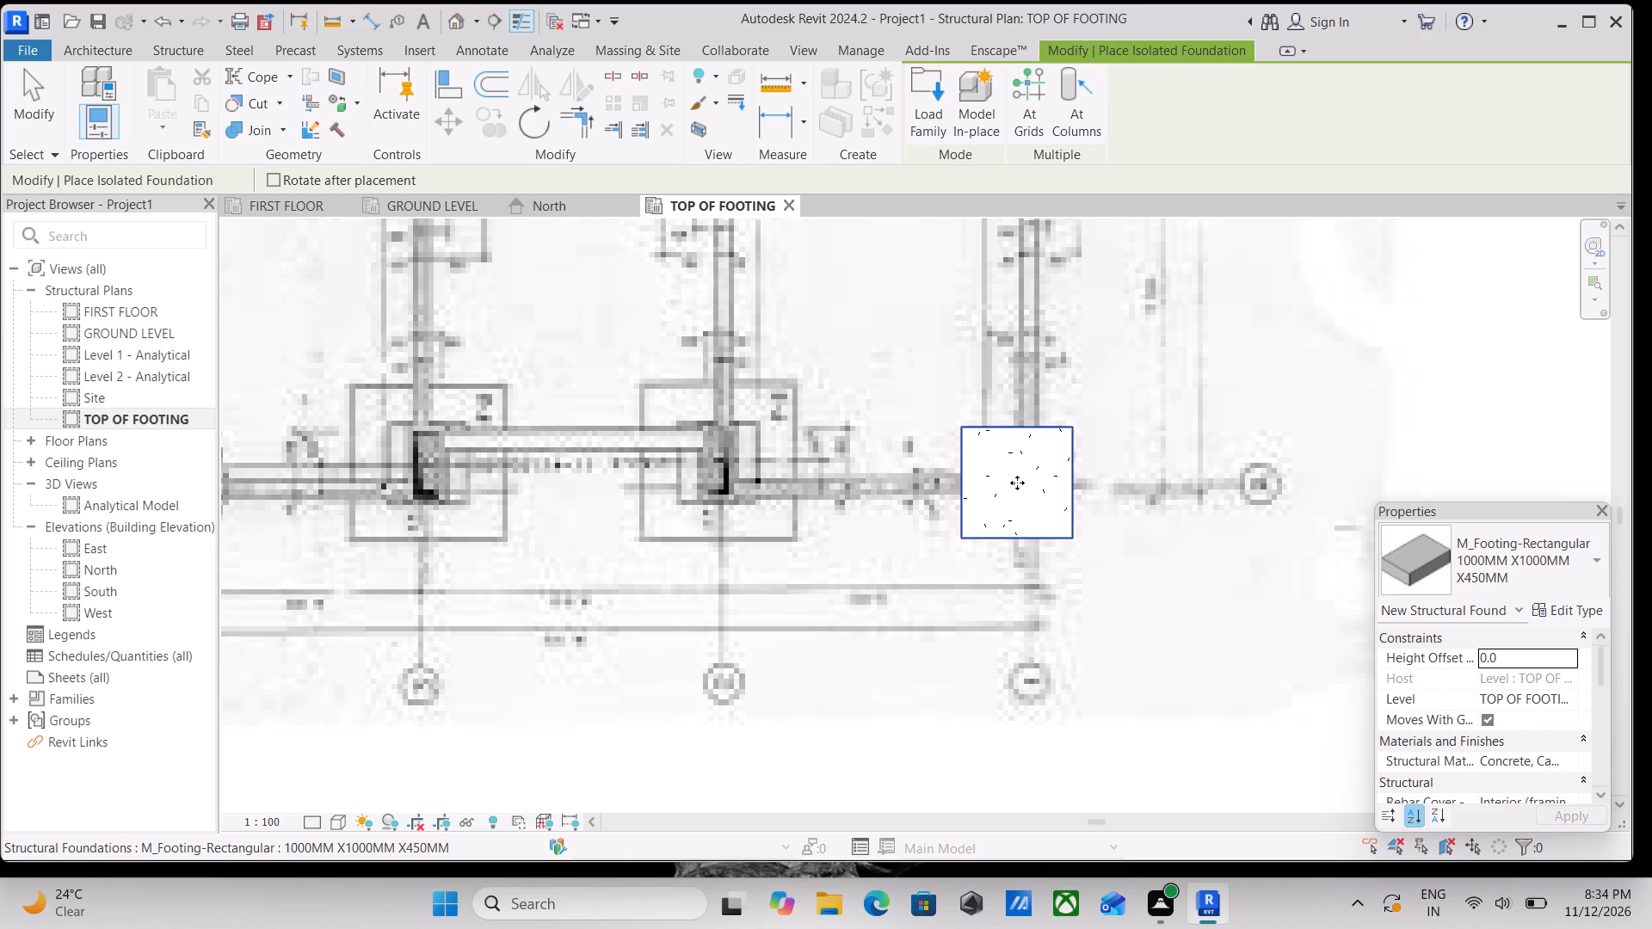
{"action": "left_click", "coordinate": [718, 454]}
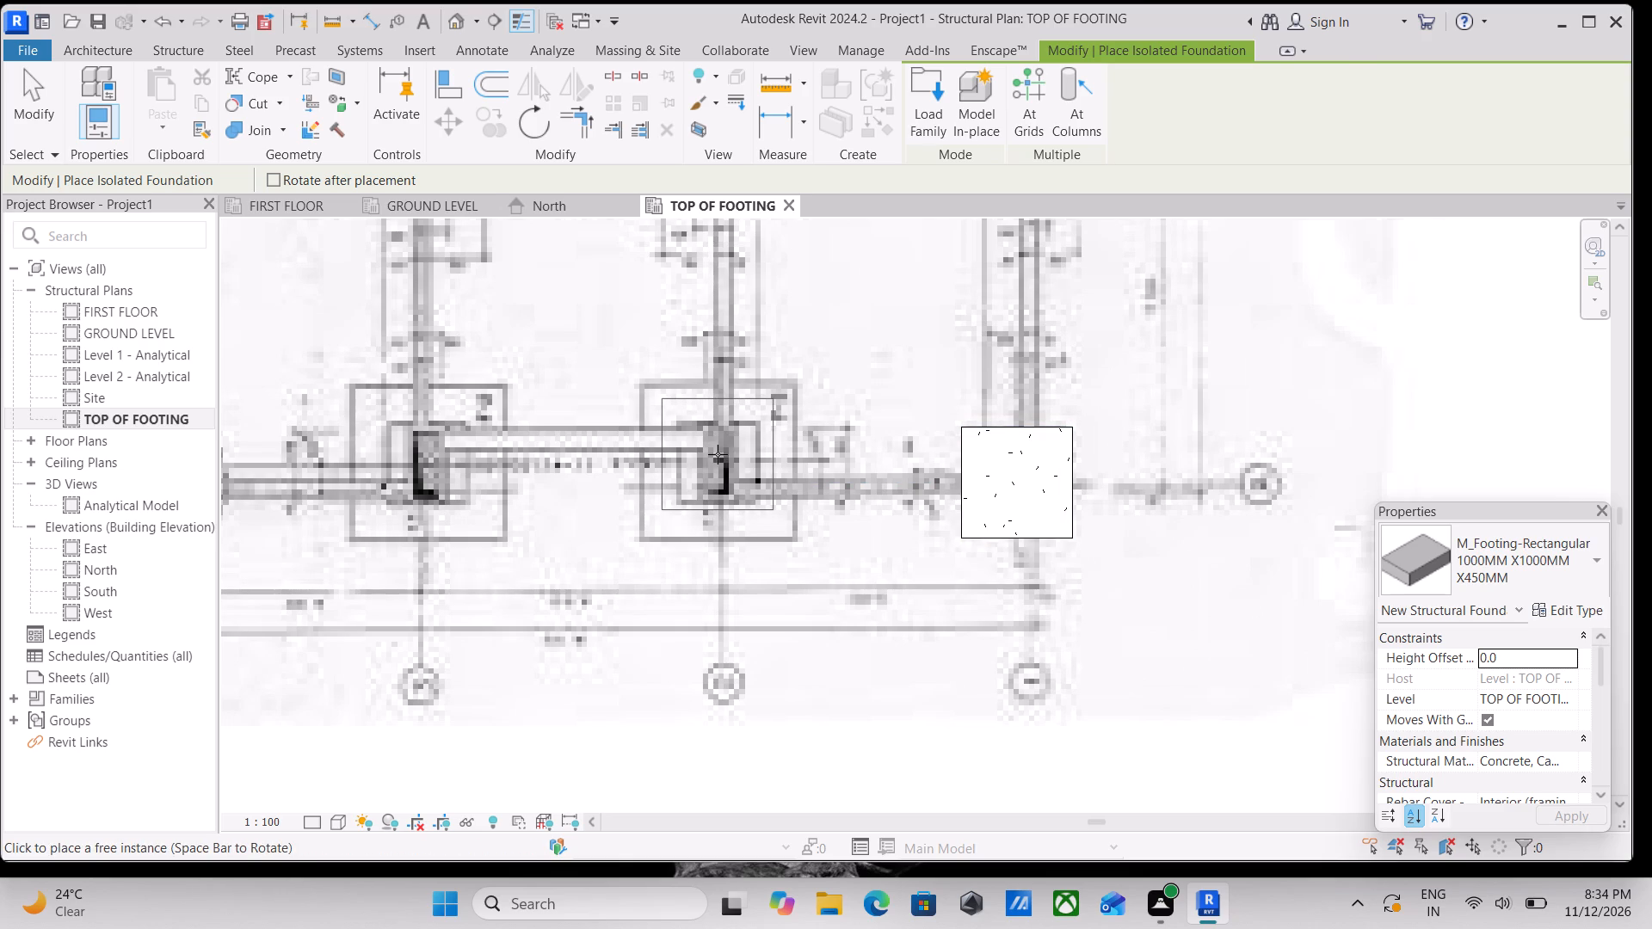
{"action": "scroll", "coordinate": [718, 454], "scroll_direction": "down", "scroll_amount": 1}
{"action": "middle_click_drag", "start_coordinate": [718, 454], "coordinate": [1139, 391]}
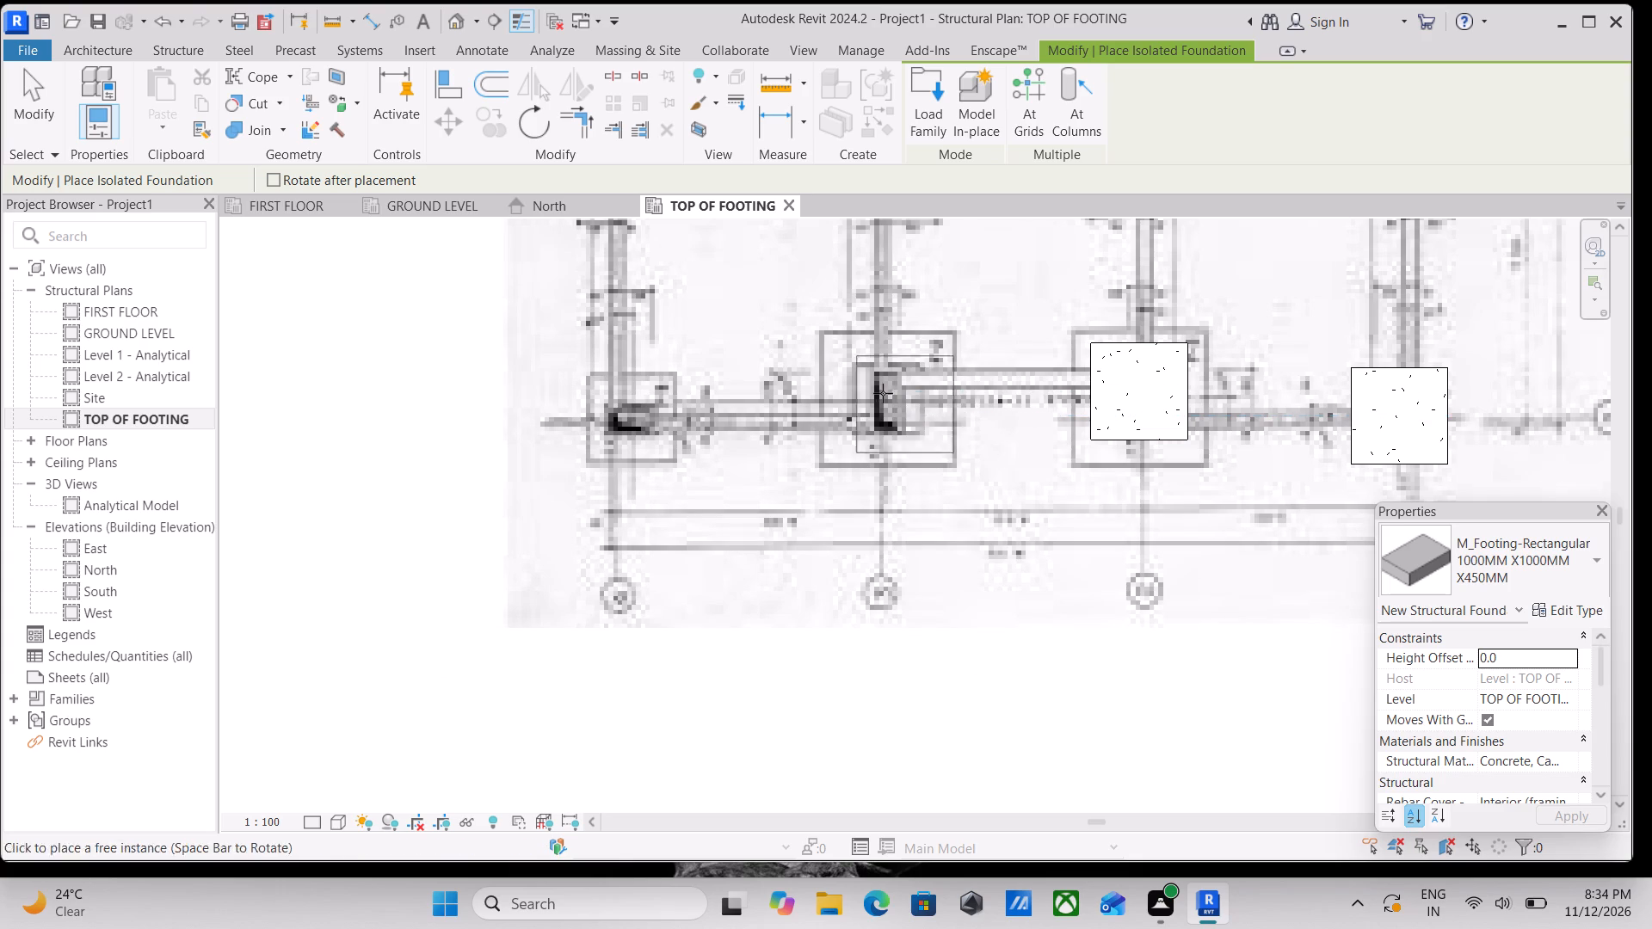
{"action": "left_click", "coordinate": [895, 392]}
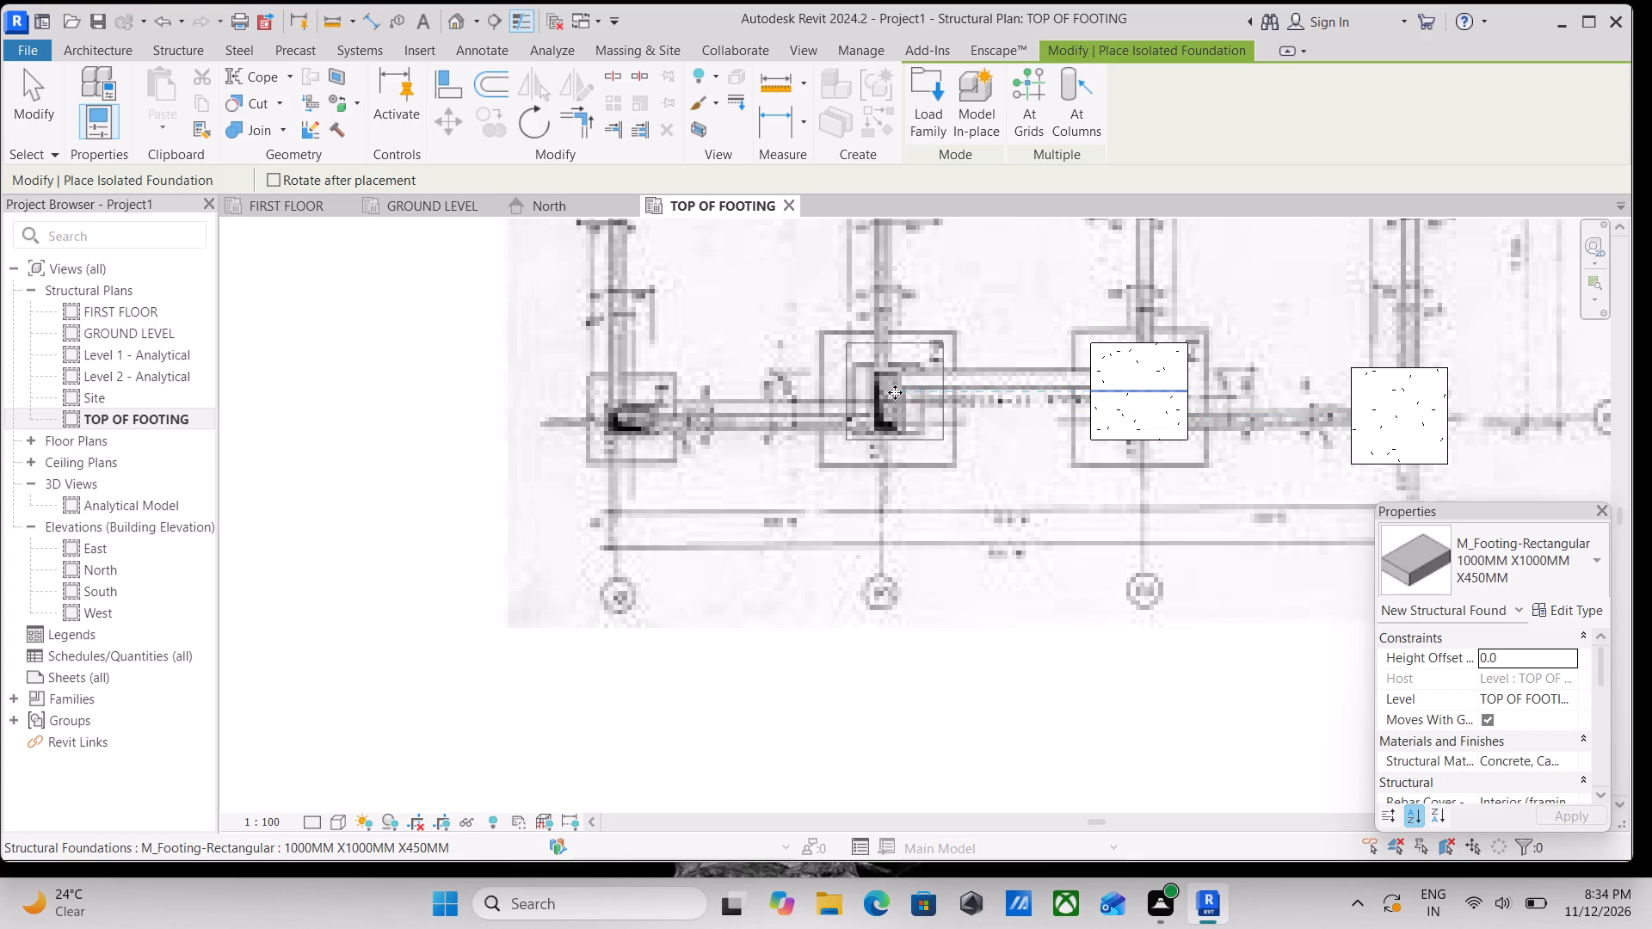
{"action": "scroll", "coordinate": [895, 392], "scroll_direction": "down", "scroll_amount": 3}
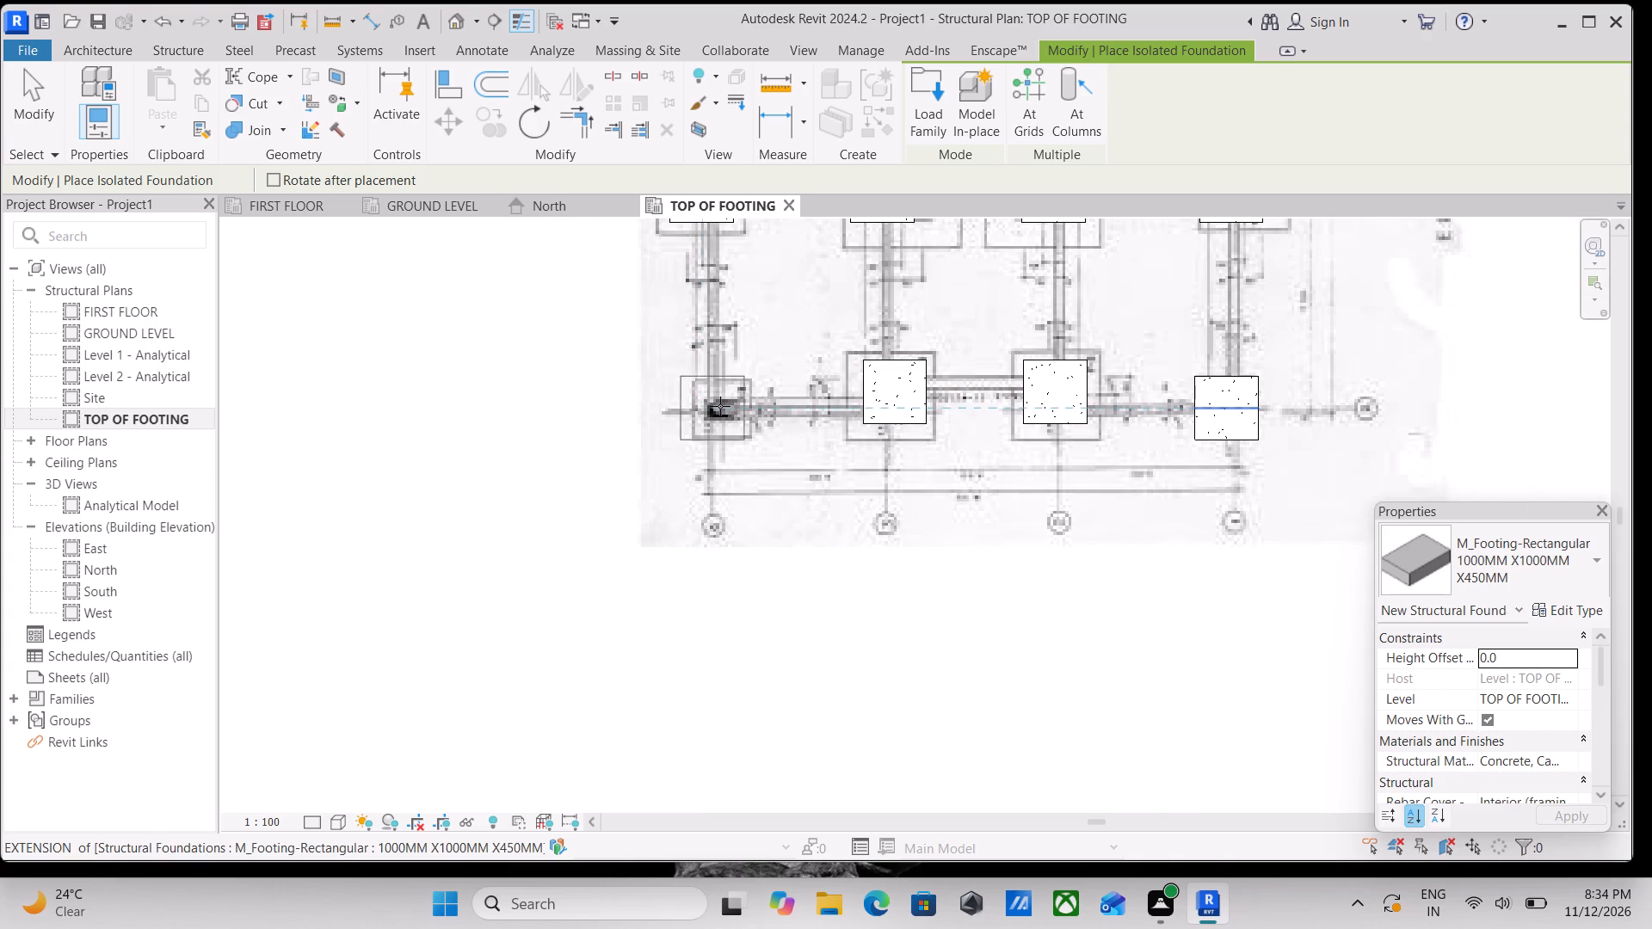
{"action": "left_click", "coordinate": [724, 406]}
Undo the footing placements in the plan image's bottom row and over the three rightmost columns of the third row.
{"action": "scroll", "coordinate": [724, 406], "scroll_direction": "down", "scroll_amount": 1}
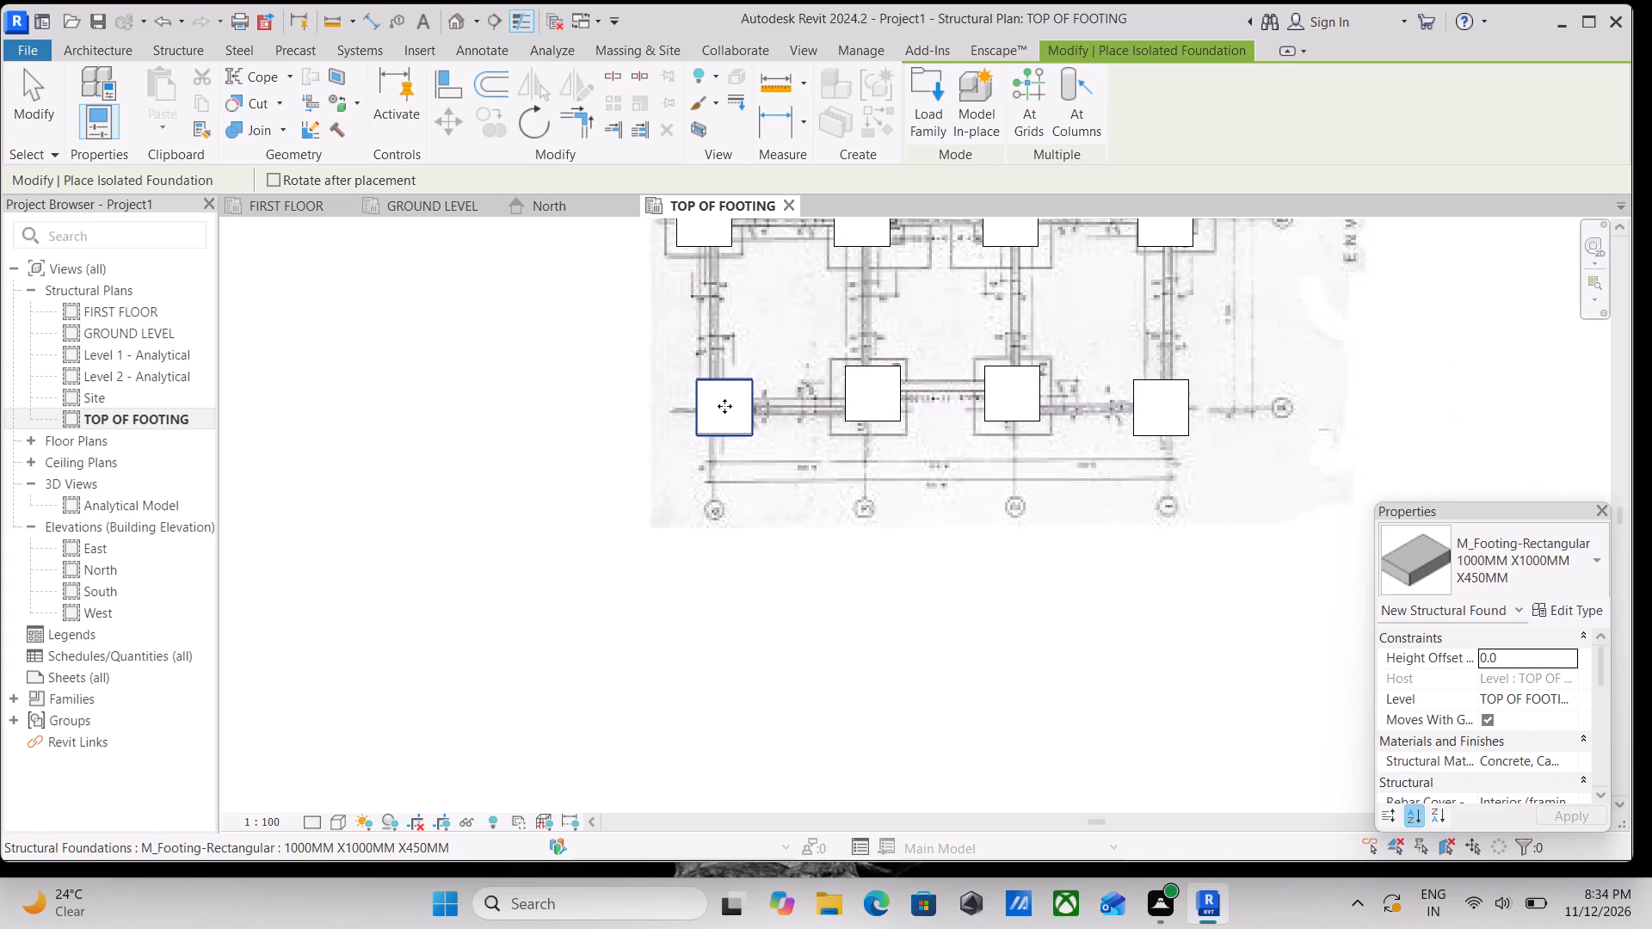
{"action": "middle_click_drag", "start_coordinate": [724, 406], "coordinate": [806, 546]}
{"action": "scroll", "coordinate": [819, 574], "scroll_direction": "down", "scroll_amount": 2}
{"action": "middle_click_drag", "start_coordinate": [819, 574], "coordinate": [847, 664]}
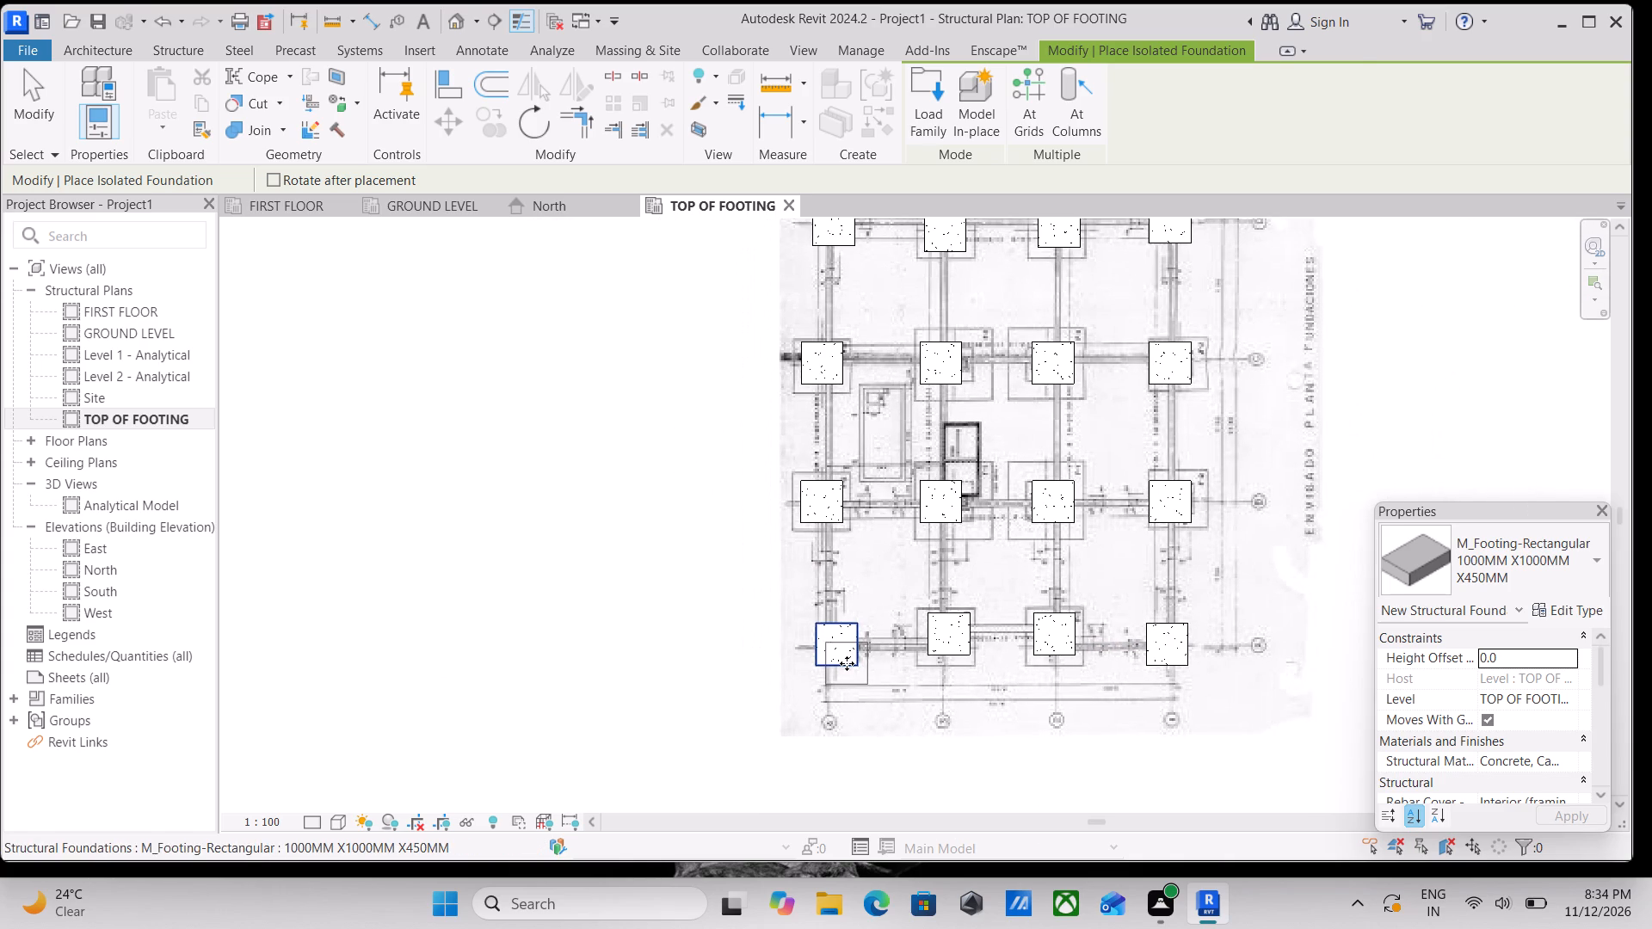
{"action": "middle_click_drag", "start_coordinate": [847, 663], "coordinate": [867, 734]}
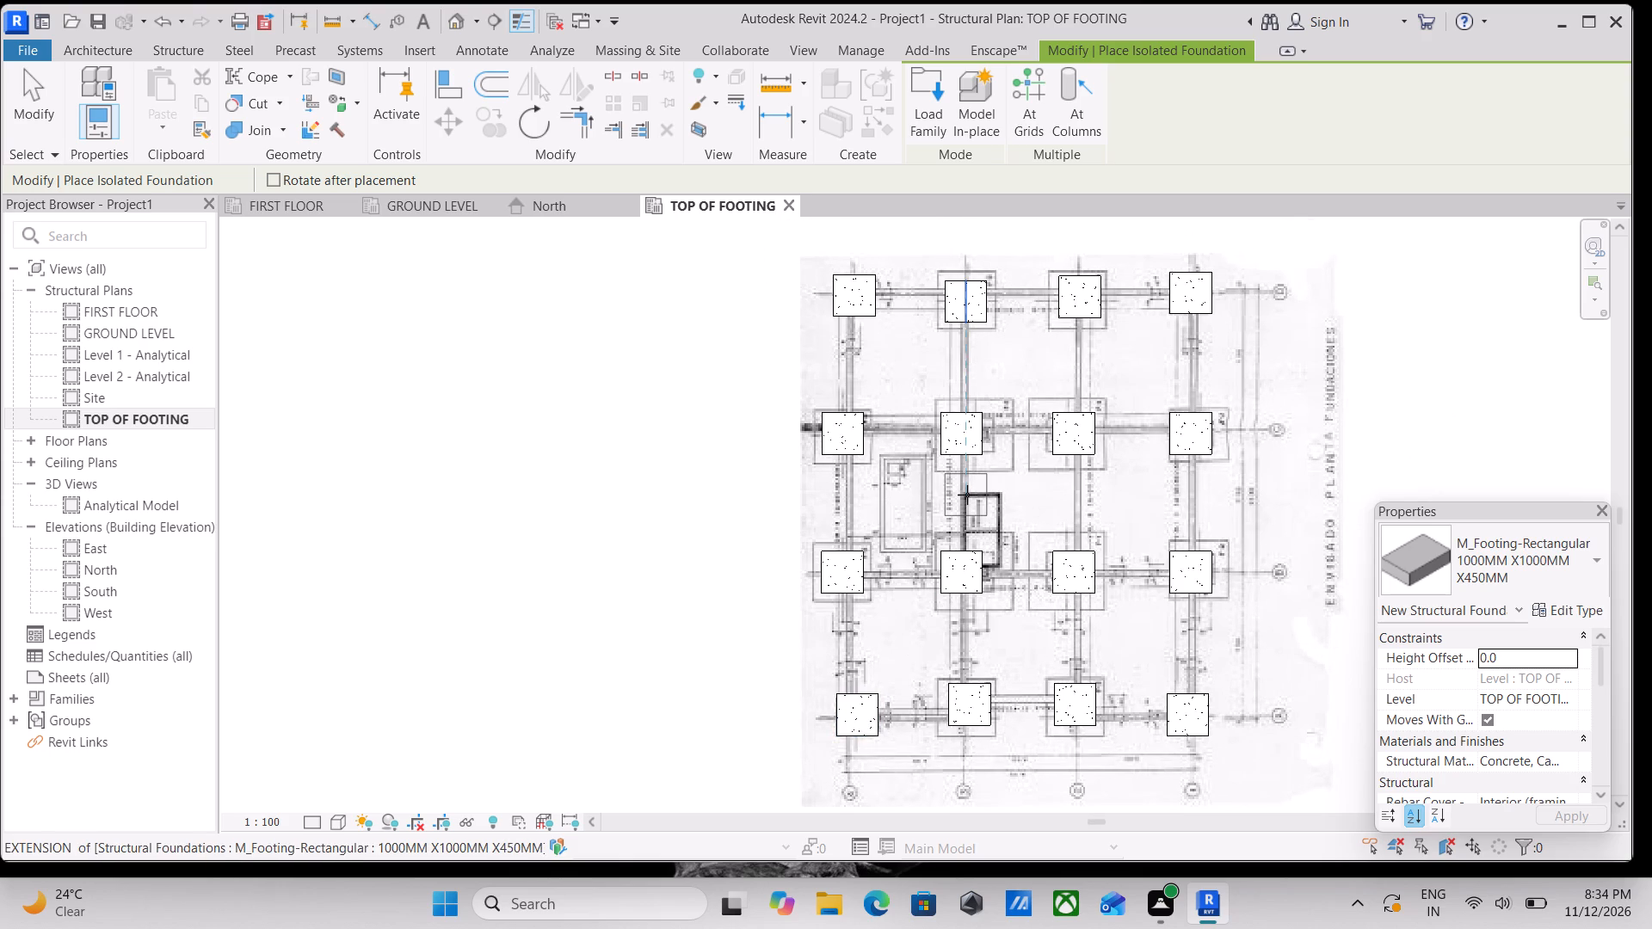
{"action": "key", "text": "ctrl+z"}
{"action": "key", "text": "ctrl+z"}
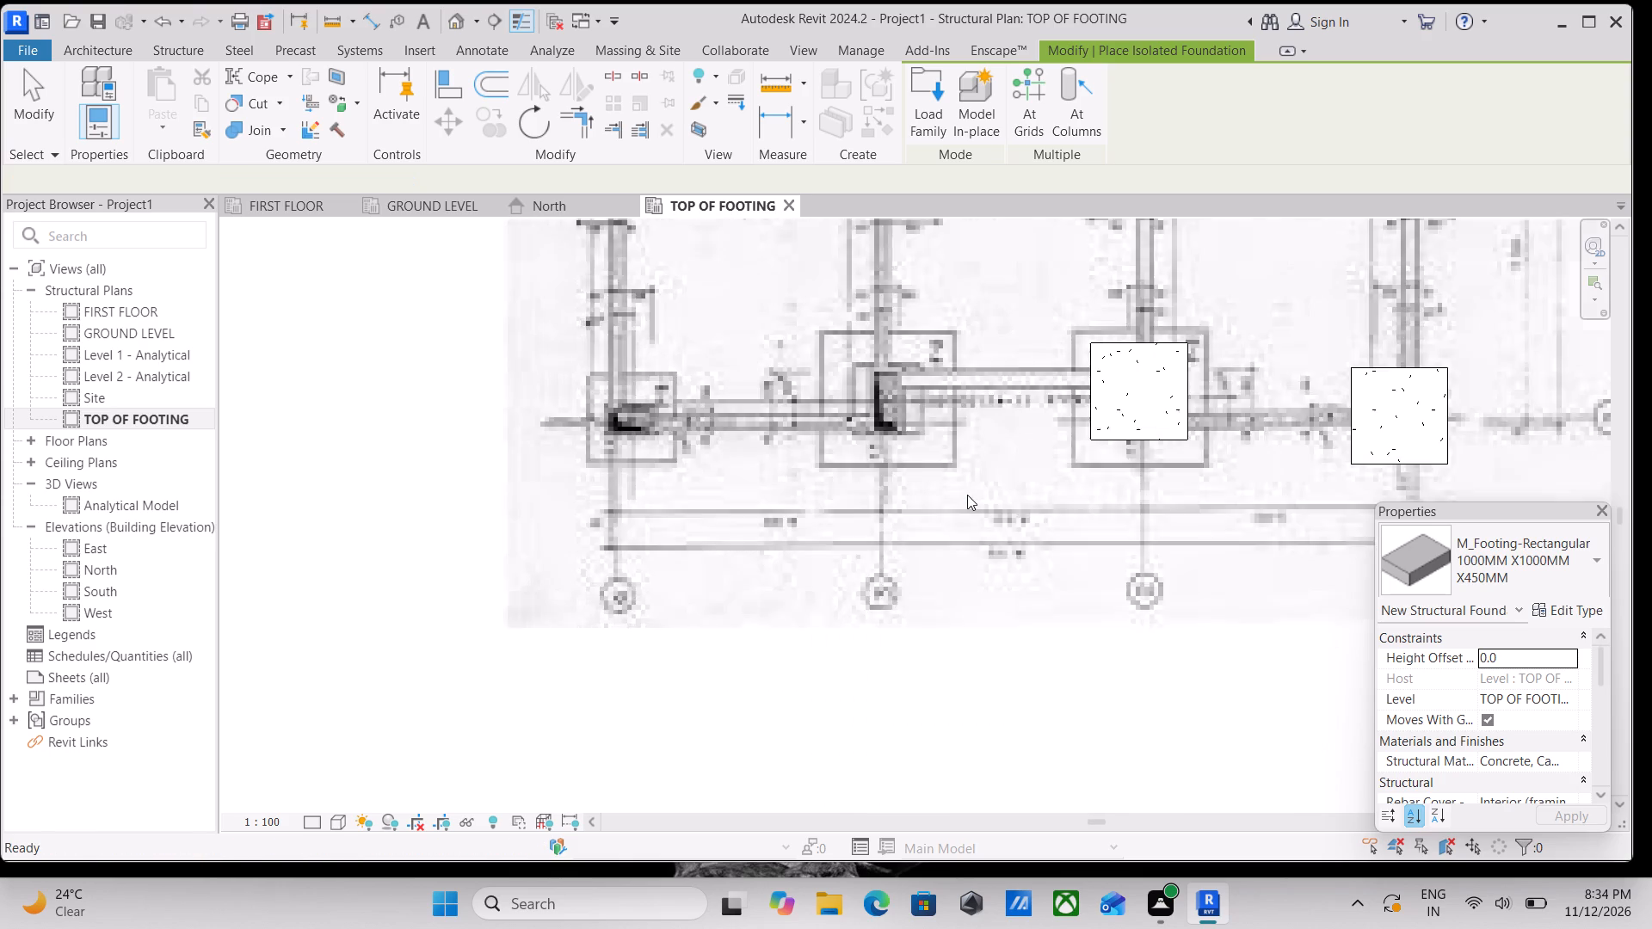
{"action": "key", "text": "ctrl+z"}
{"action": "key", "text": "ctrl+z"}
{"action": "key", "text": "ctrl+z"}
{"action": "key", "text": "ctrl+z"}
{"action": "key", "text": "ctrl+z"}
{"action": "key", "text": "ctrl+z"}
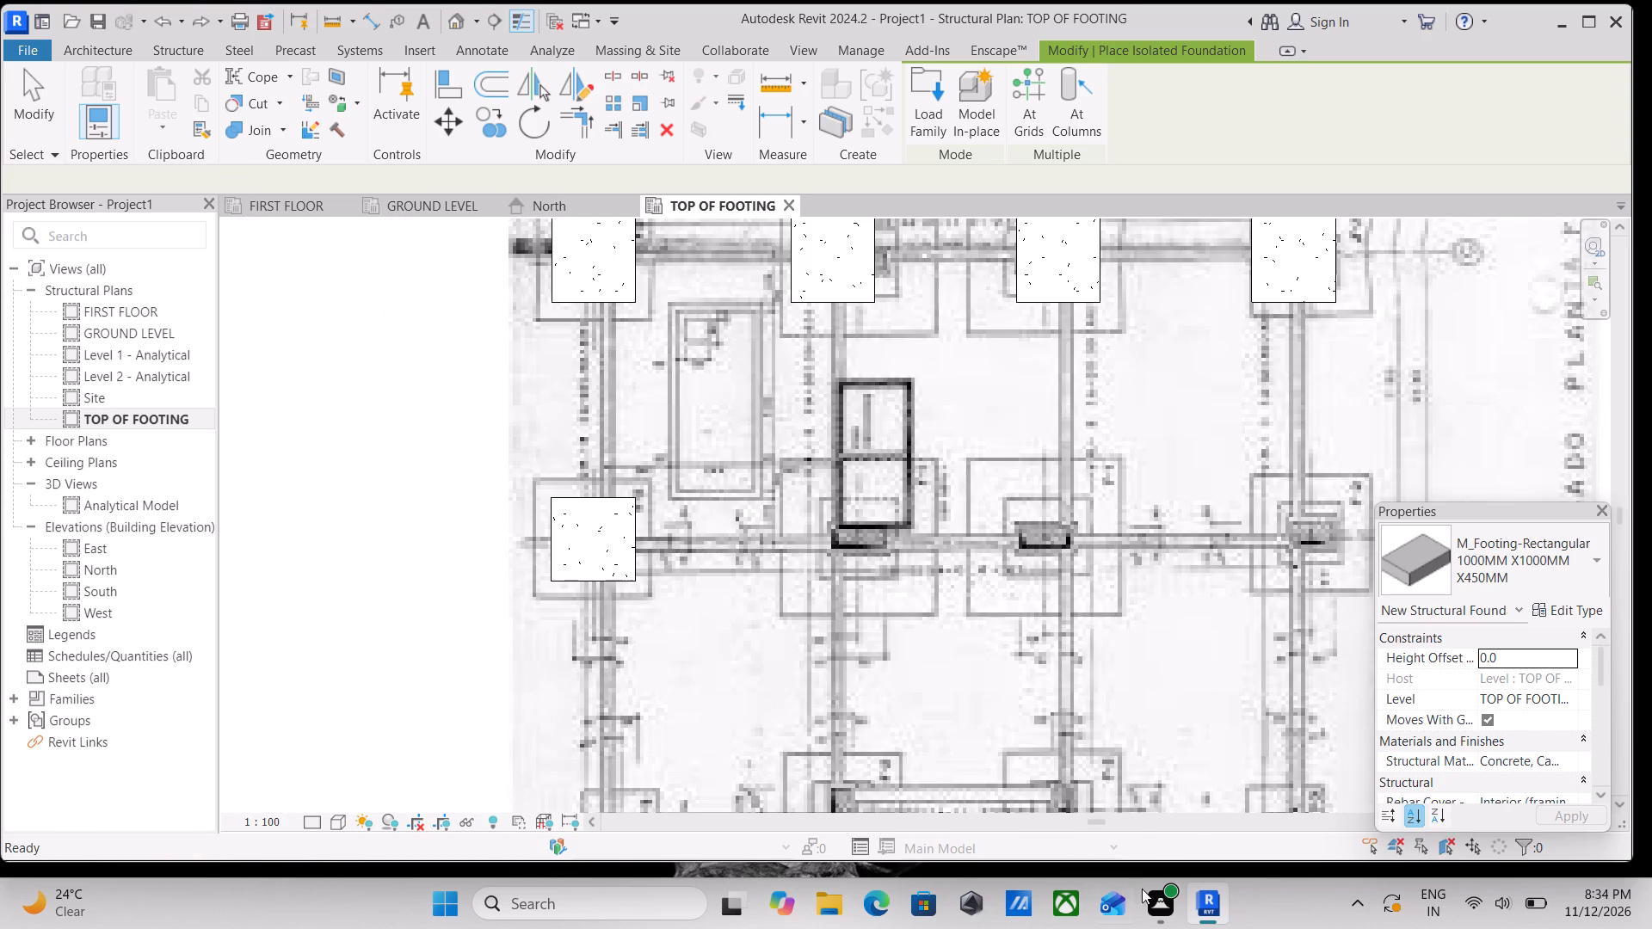
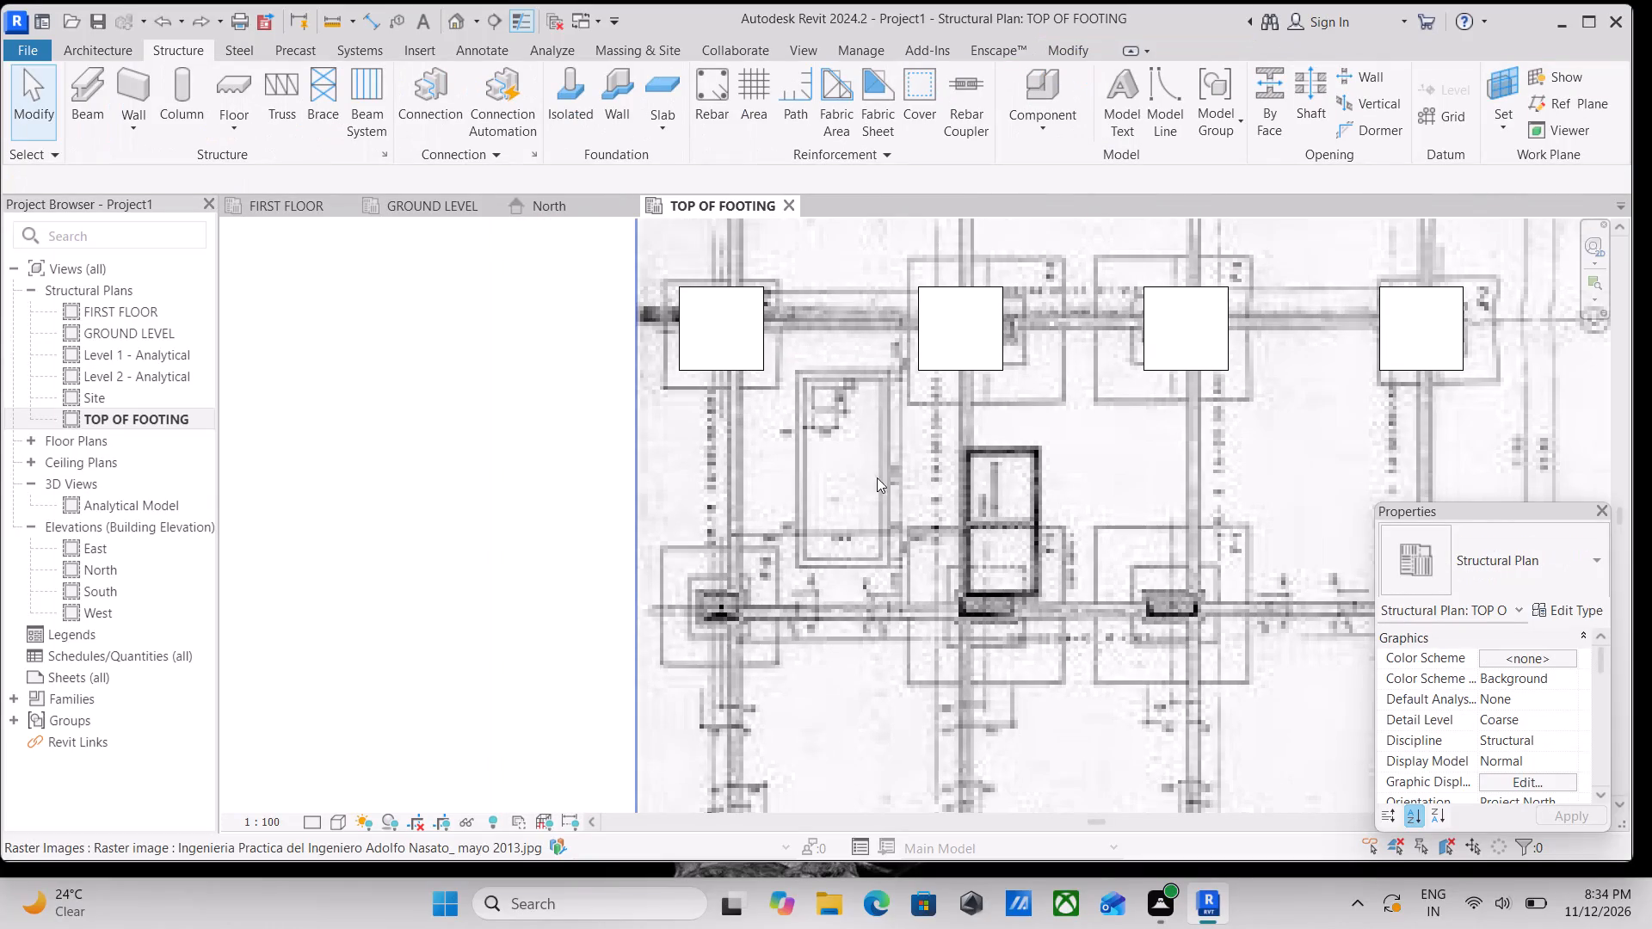
Select all instances of the 1000MM X1000MM X450MM rectangular footing in the project and delete them.
{"action": "left_click", "coordinate": [729, 349]}
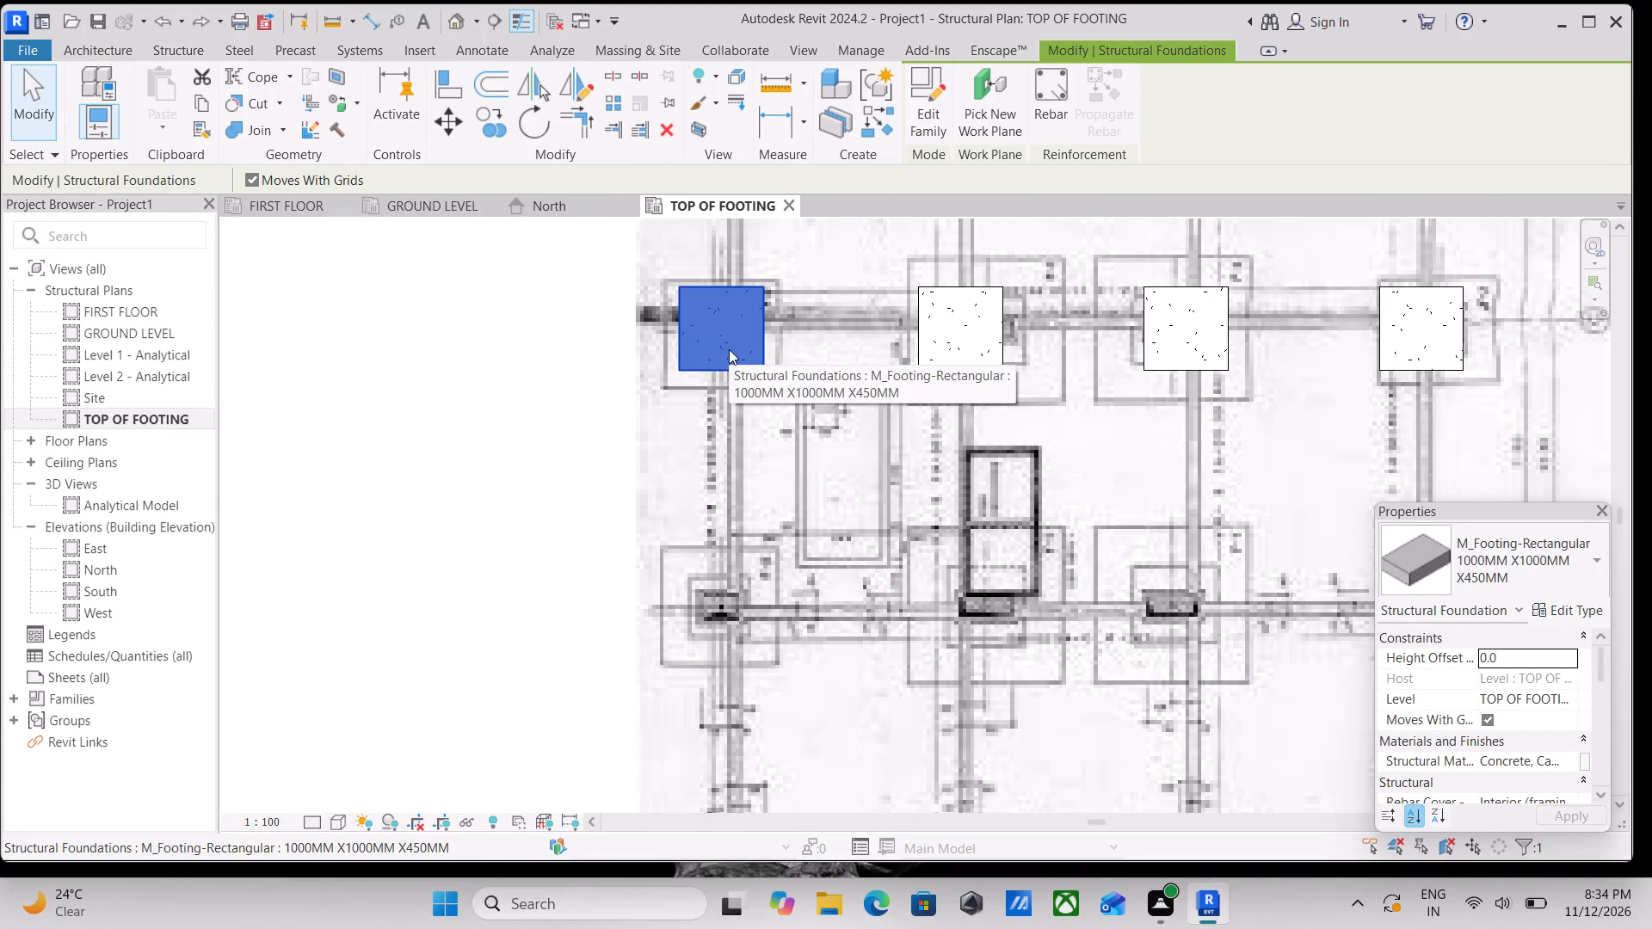
{"action": "type", "text": "SA"}
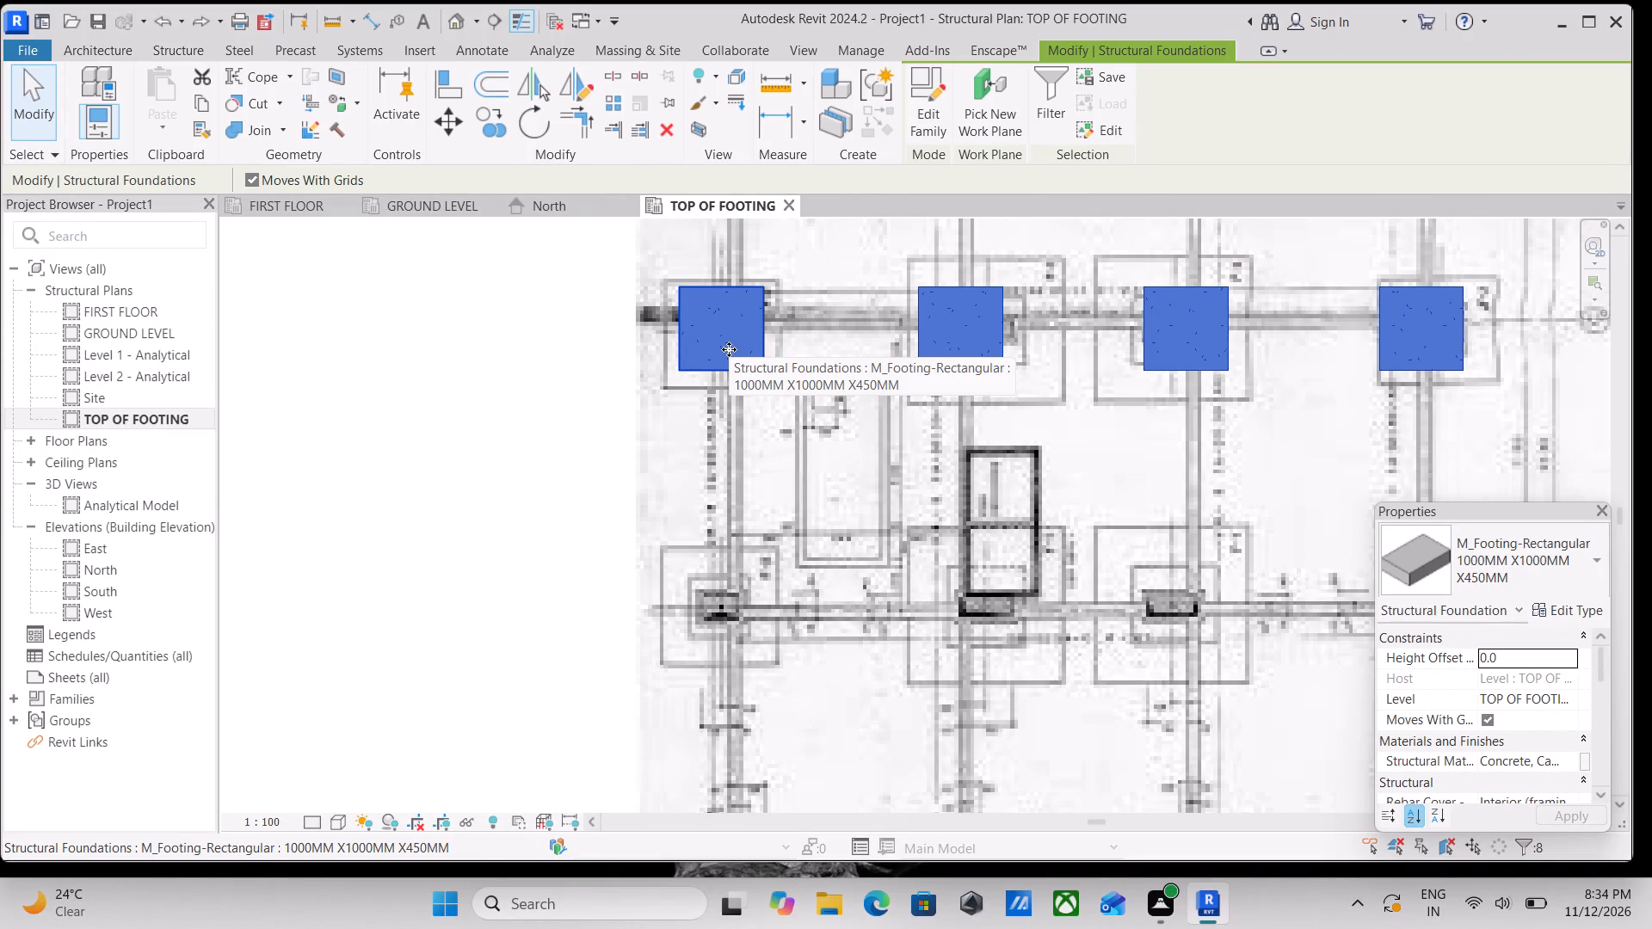
{"action": "right_click", "coordinate": [729, 349]}
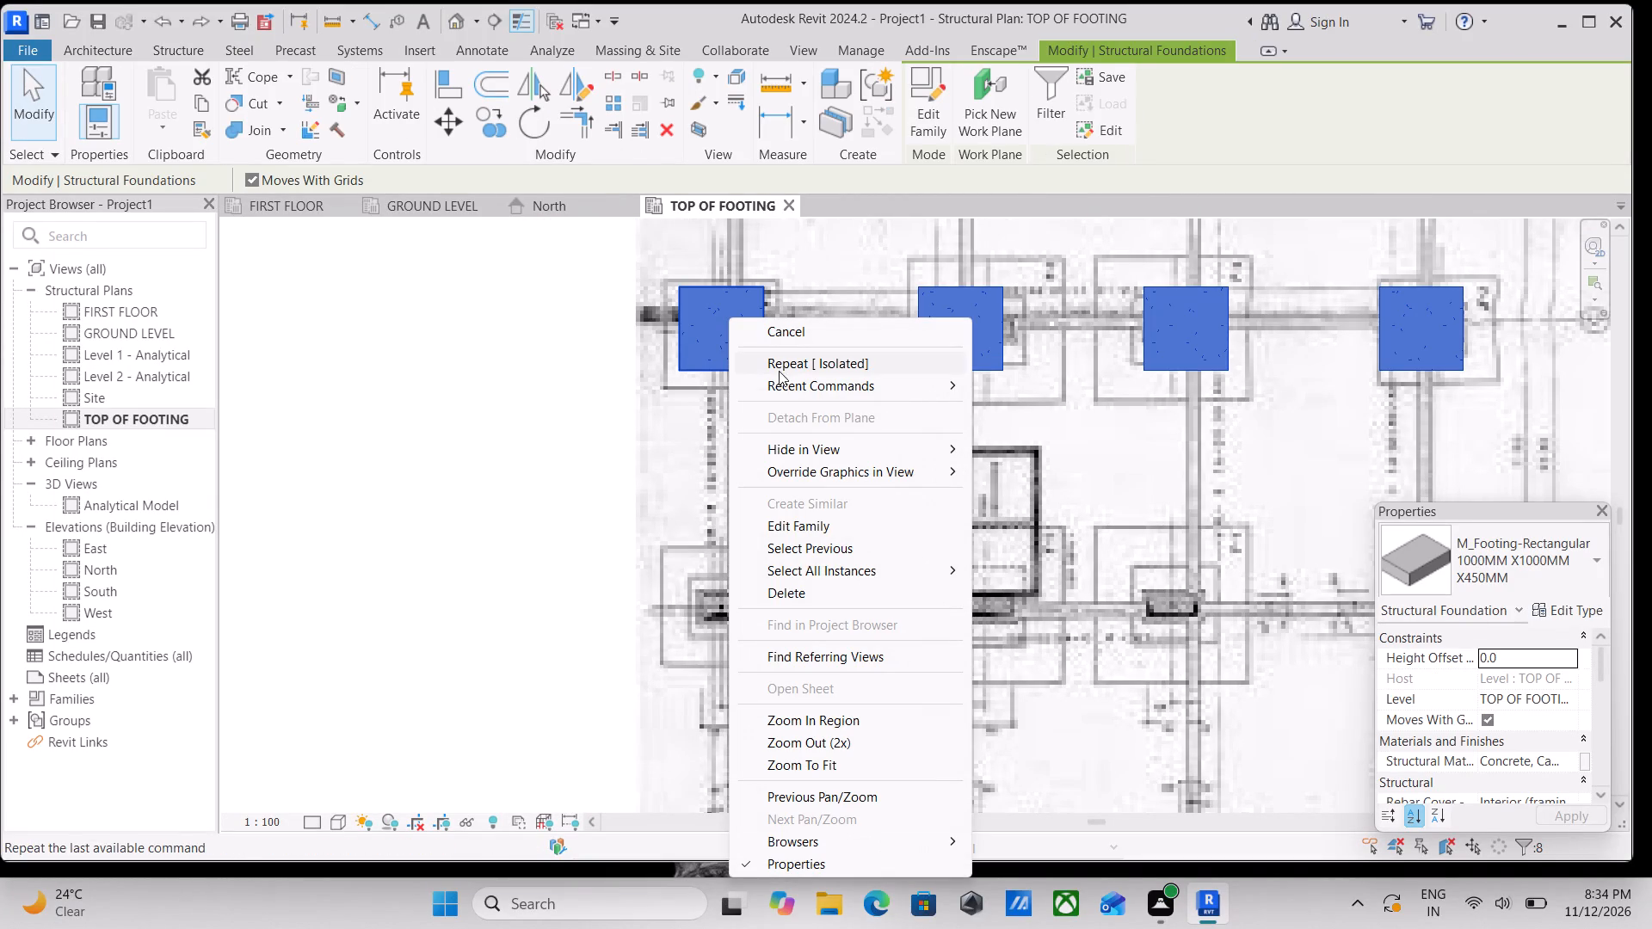
{"action": "left_click", "coordinate": [835, 588]}
Draw a vertical grid line along the plan image's leftmost column line, from above the top row to the image's bottom grid bubble.
{"action": "scroll", "coordinate": [852, 411], "scroll_direction": "down", "scroll_amount": 1}
{"action": "middle_click_drag", "start_coordinate": [852, 411], "coordinate": [846, 588]}
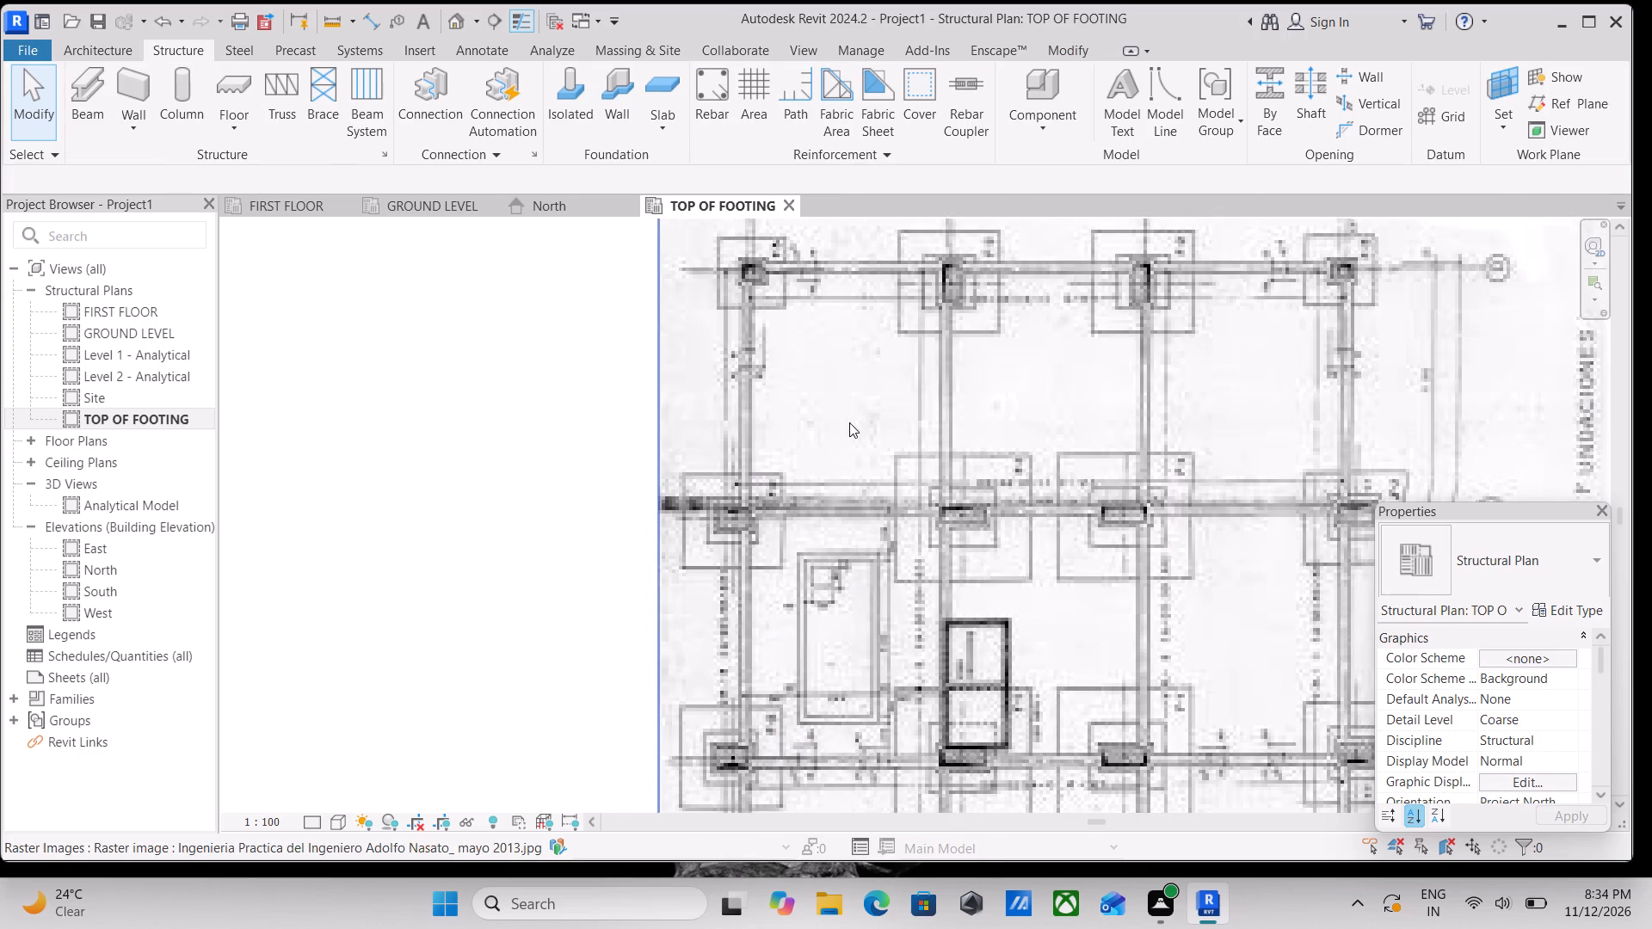
{"action": "scroll", "coordinate": [850, 398], "scroll_direction": "down", "scroll_amount": 2}
{"action": "middle_click_drag", "start_coordinate": [850, 398], "coordinate": [825, 558]}
{"action": "middle_click_drag", "start_coordinate": [960, 482], "coordinate": [774, 417]}
{"action": "scroll", "coordinate": [804, 421], "scroll_direction": "up", "scroll_amount": 2}
{"action": "scroll", "coordinate": [984, 457], "scroll_direction": "up", "scroll_amount": 3}
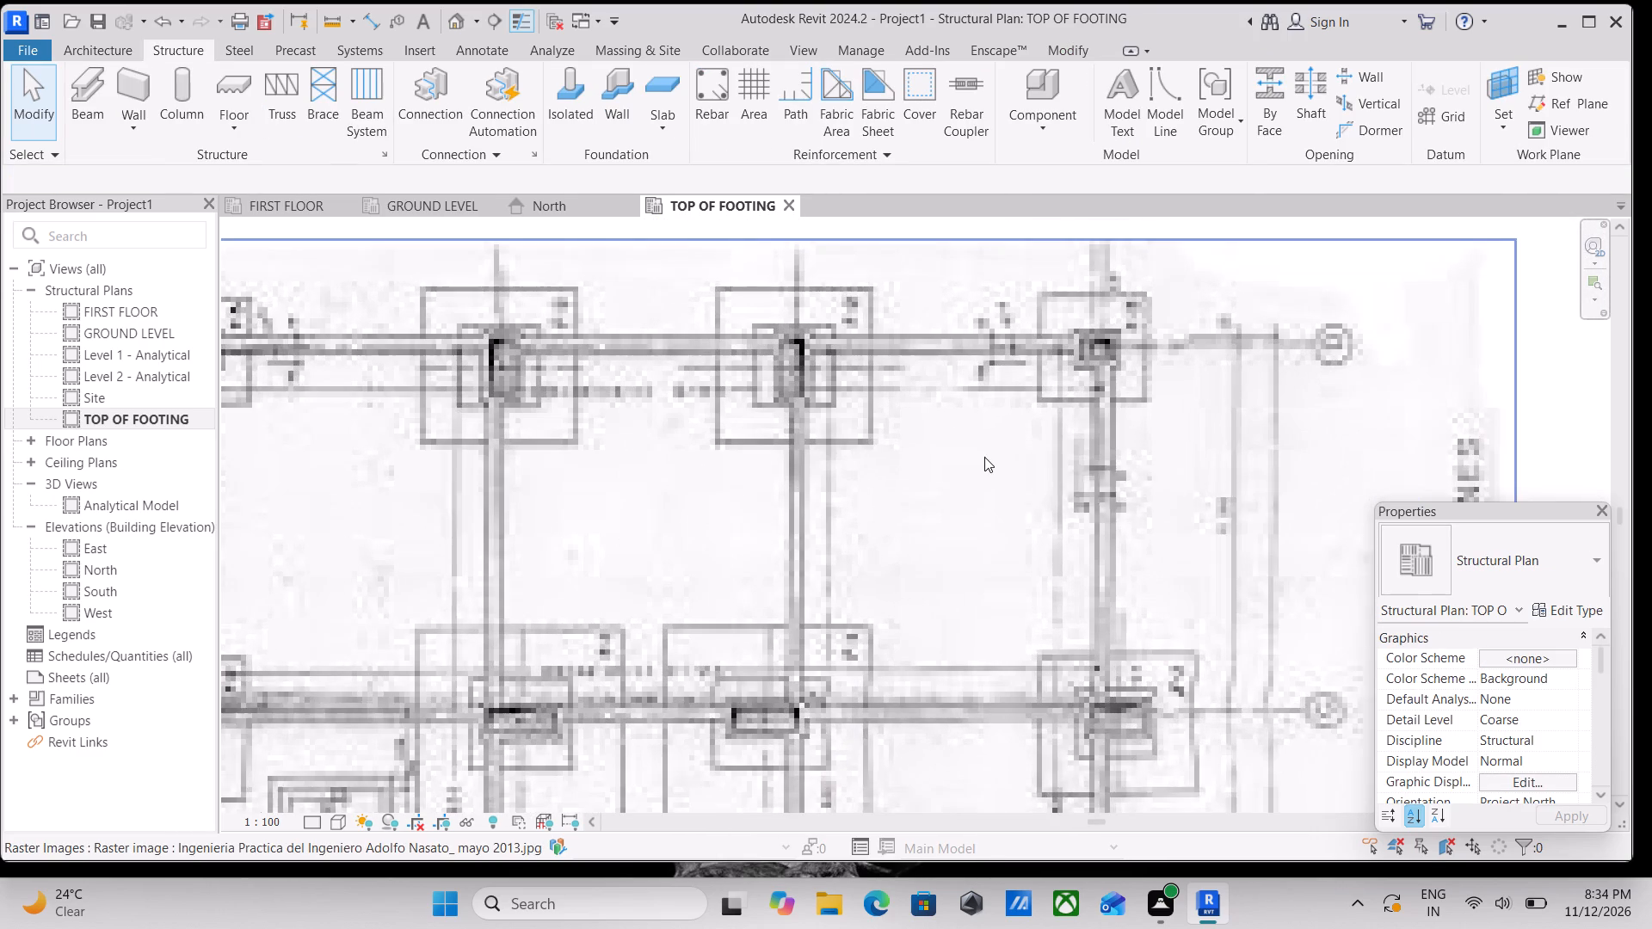
{"action": "middle_click_drag", "start_coordinate": [981, 446], "coordinate": [892, 477]}
{"action": "scroll", "coordinate": [892, 477], "scroll_direction": "up", "scroll_amount": 1}
{"action": "scroll", "coordinate": [892, 477], "scroll_direction": "down", "scroll_amount": 4}
{"action": "middle_click_drag", "start_coordinate": [878, 476], "coordinate": [885, 470]}
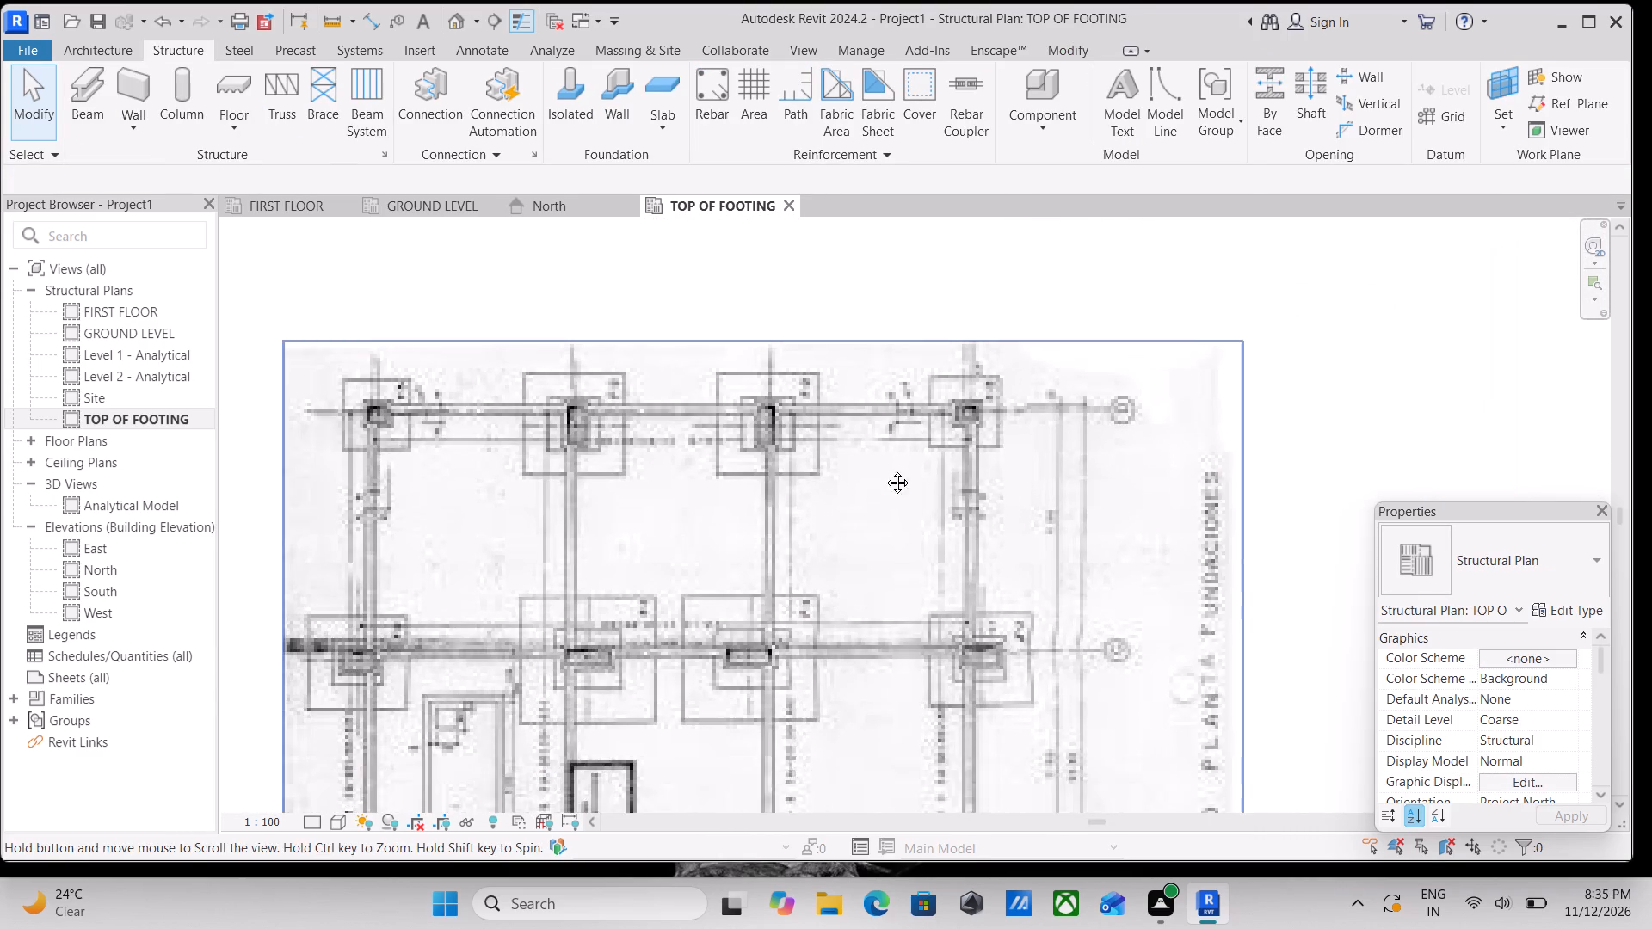
{"action": "middle_click_drag", "start_coordinate": [885, 470], "coordinate": [1035, 450]}
{"action": "type", "text": "GR"}
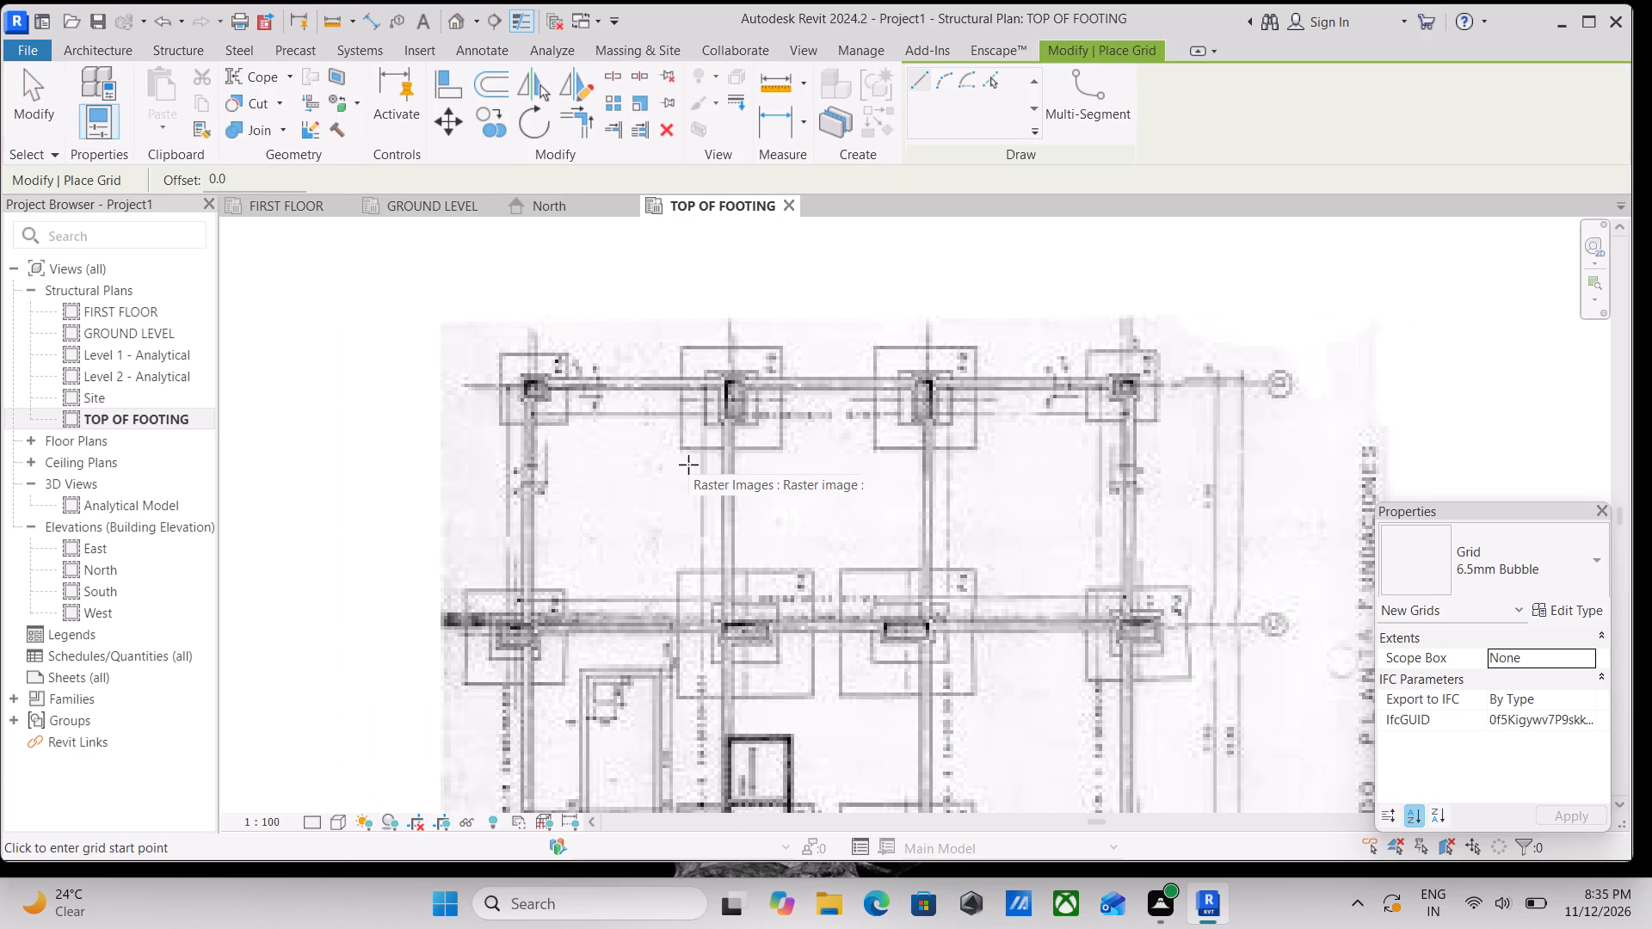
{"action": "scroll", "coordinate": [531, 373], "scroll_direction": "down", "scroll_amount": 2}
{"action": "middle_click_drag", "start_coordinate": [531, 373], "coordinate": [746, 344]}
{"action": "scroll", "coordinate": [730, 295], "scroll_direction": "up", "scroll_amount": 9}
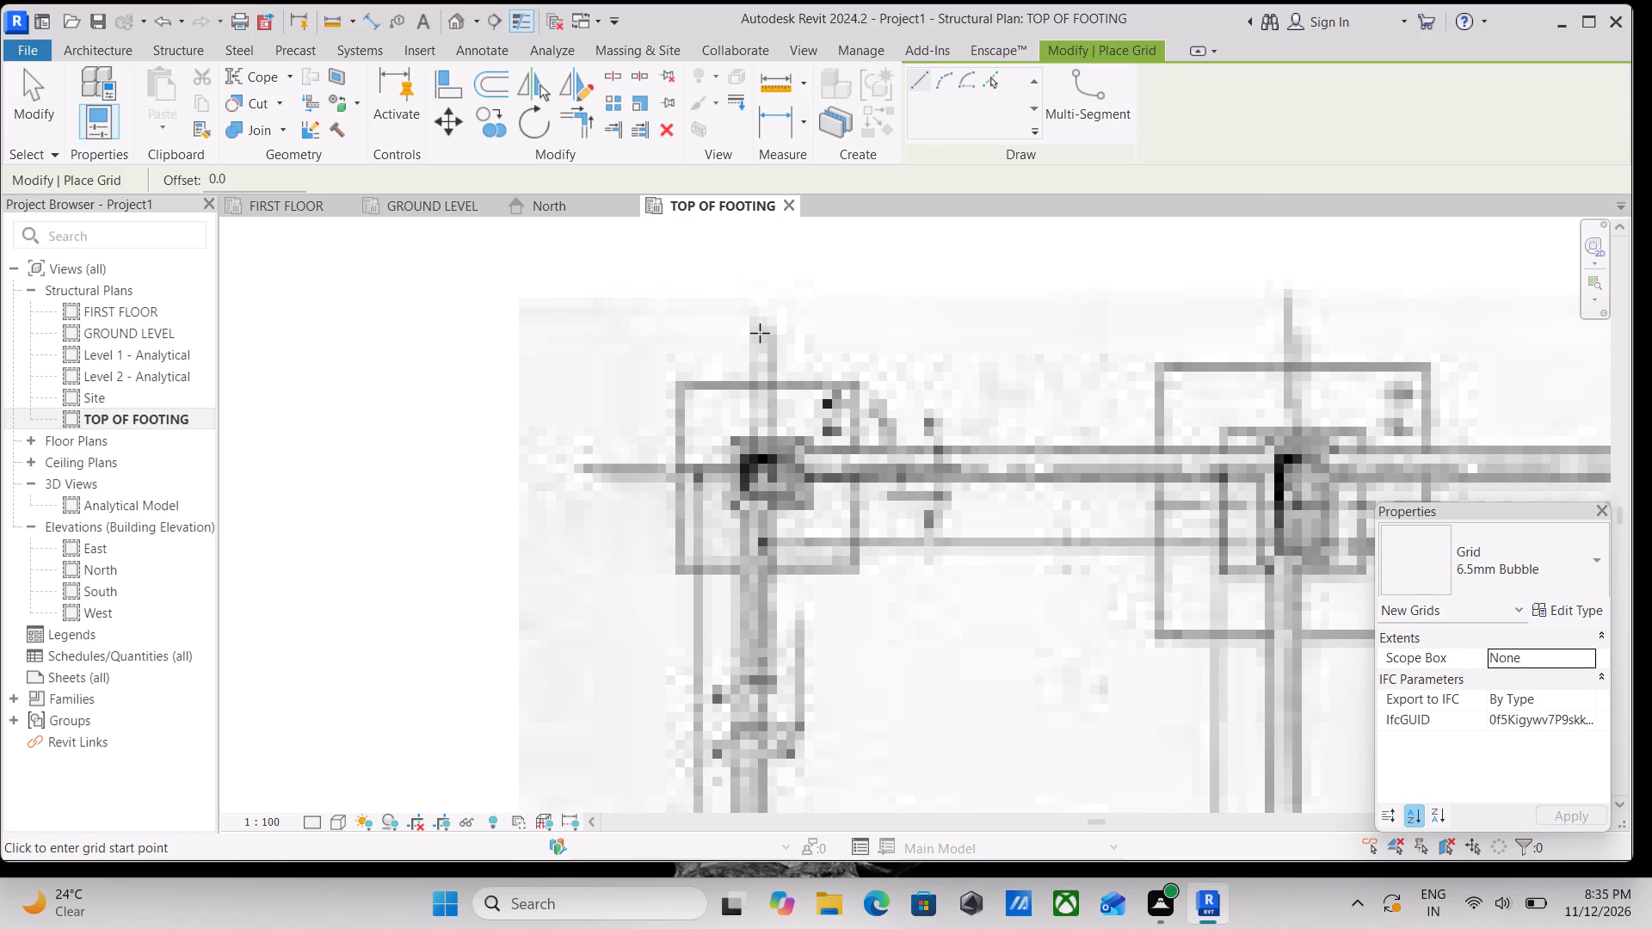
{"action": "left_click", "coordinate": [764, 311]}
{"action": "scroll", "coordinate": [754, 464], "scroll_direction": "down", "scroll_amount": 2}
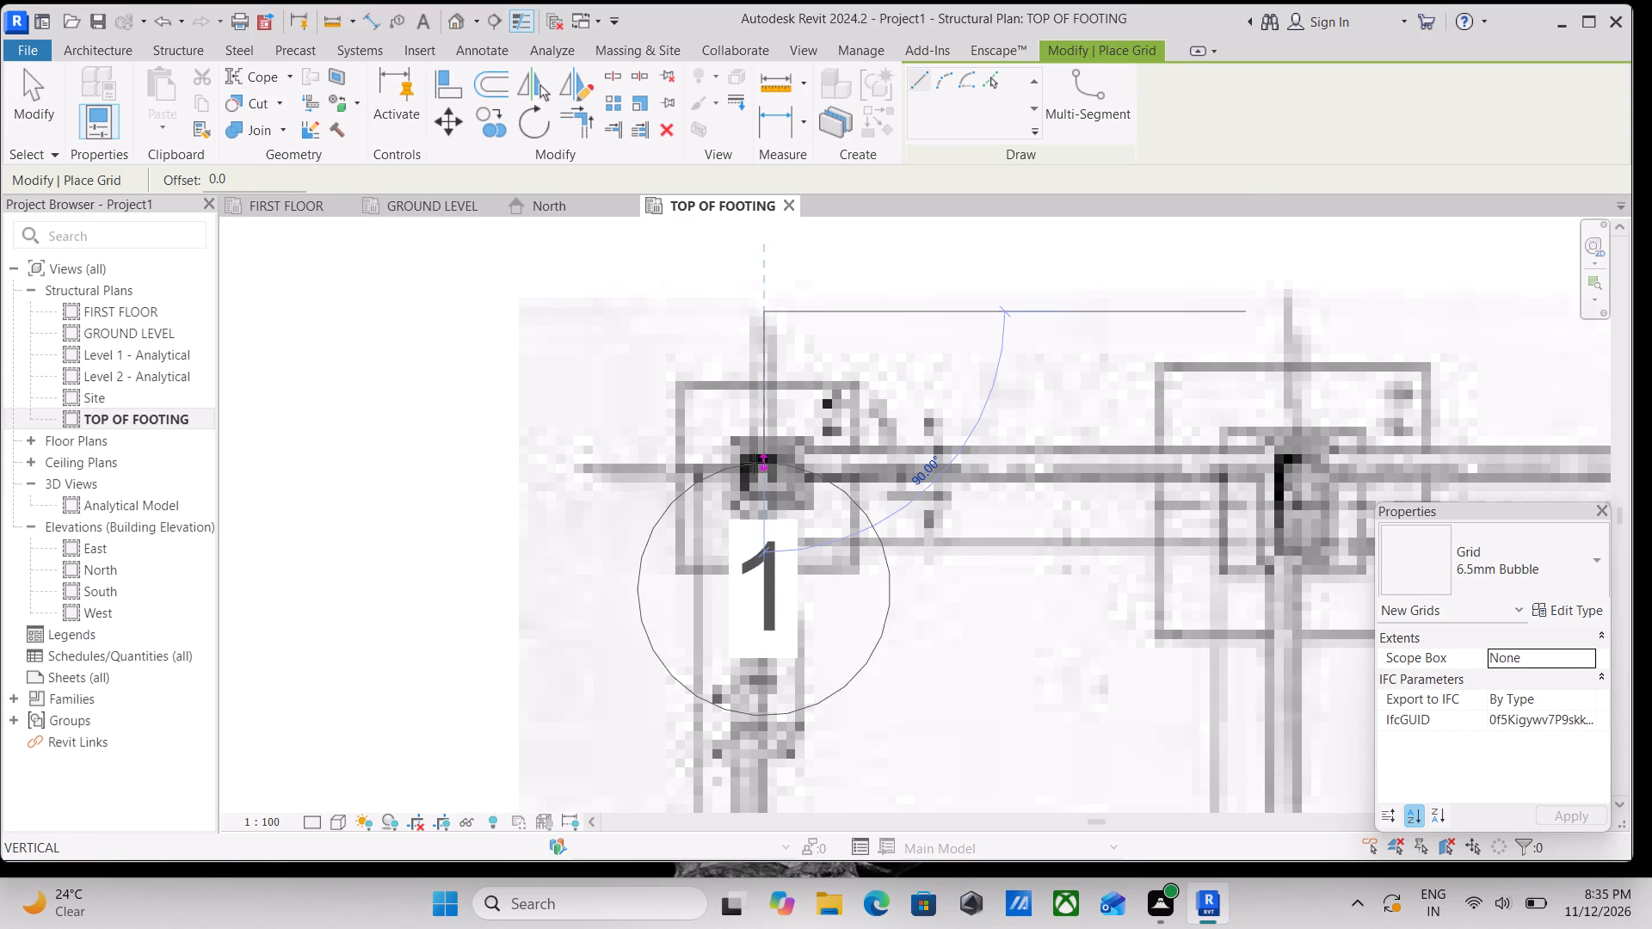
{"action": "middle_click_drag", "start_coordinate": [749, 456], "coordinate": [745, 193]}
{"action": "scroll", "coordinate": [735, 440], "scroll_direction": "down", "scroll_amount": 2}
{"action": "middle_click_drag", "start_coordinate": [735, 440], "coordinate": [759, 219]}
{"action": "scroll", "coordinate": [789, 526], "scroll_direction": "down", "scroll_amount": 2}
{"action": "middle_click_drag", "start_coordinate": [788, 527], "coordinate": [758, 247]}
{"action": "middle_click_drag", "start_coordinate": [750, 435], "coordinate": [722, 219]}
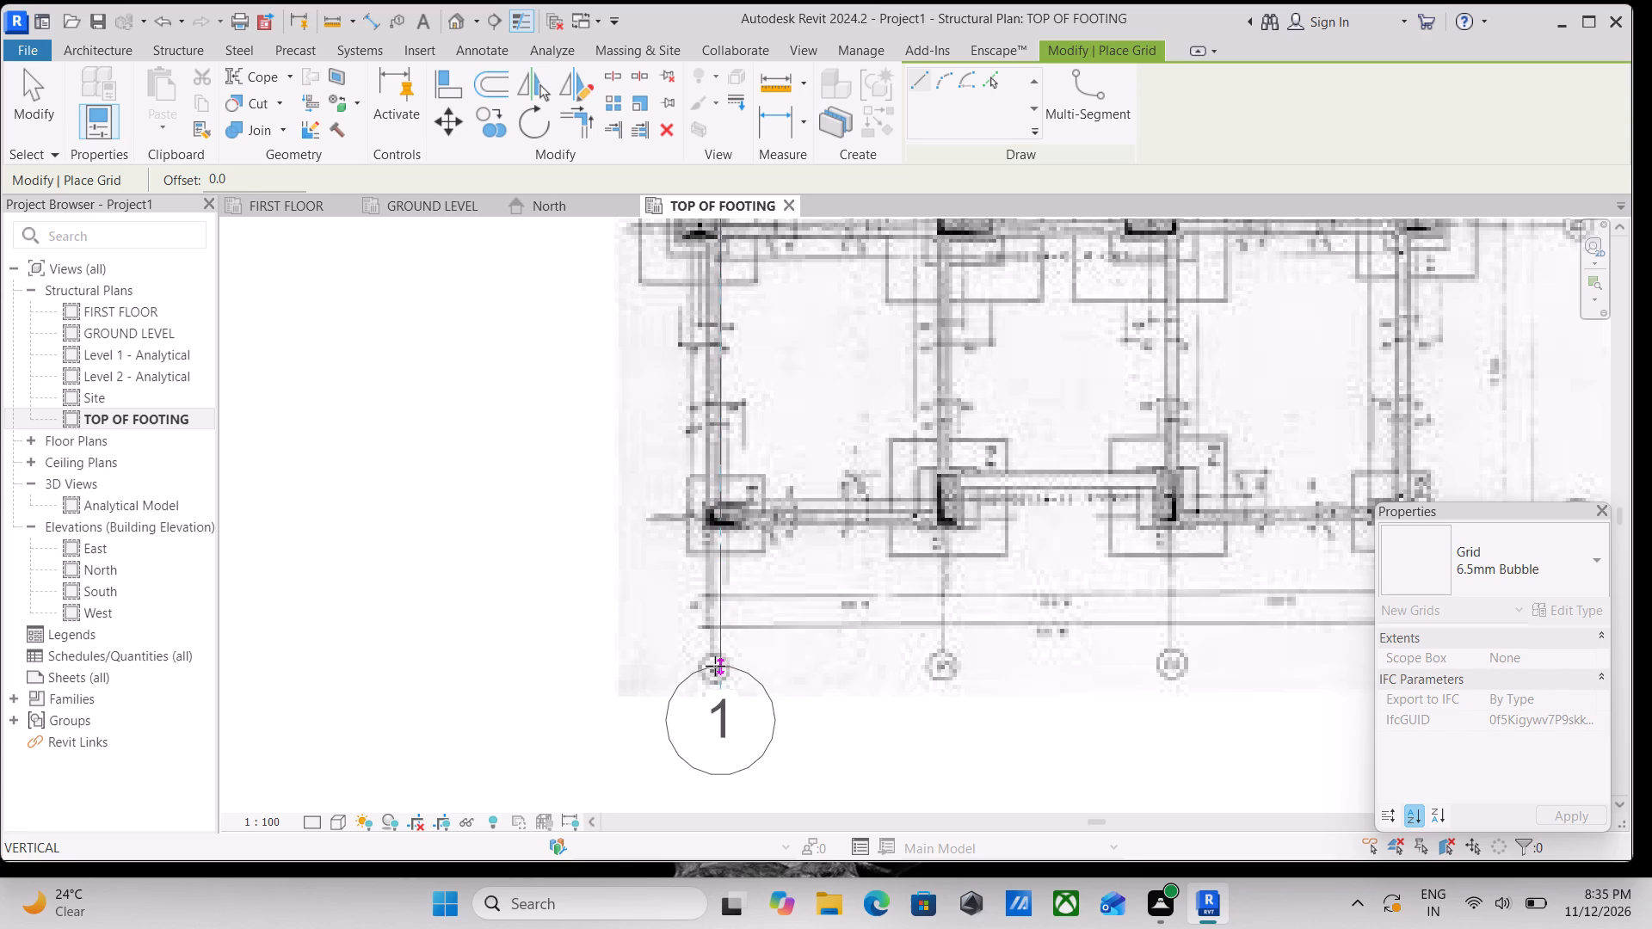
{"action": "left_click", "coordinate": [715, 666]}
Draw a vertical grid line along the plan image's second column line, about 2700 mm from the first, ending at its bottom grid bubble.
{"action": "scroll", "coordinate": [914, 483], "scroll_direction": "down", "scroll_amount": 2}
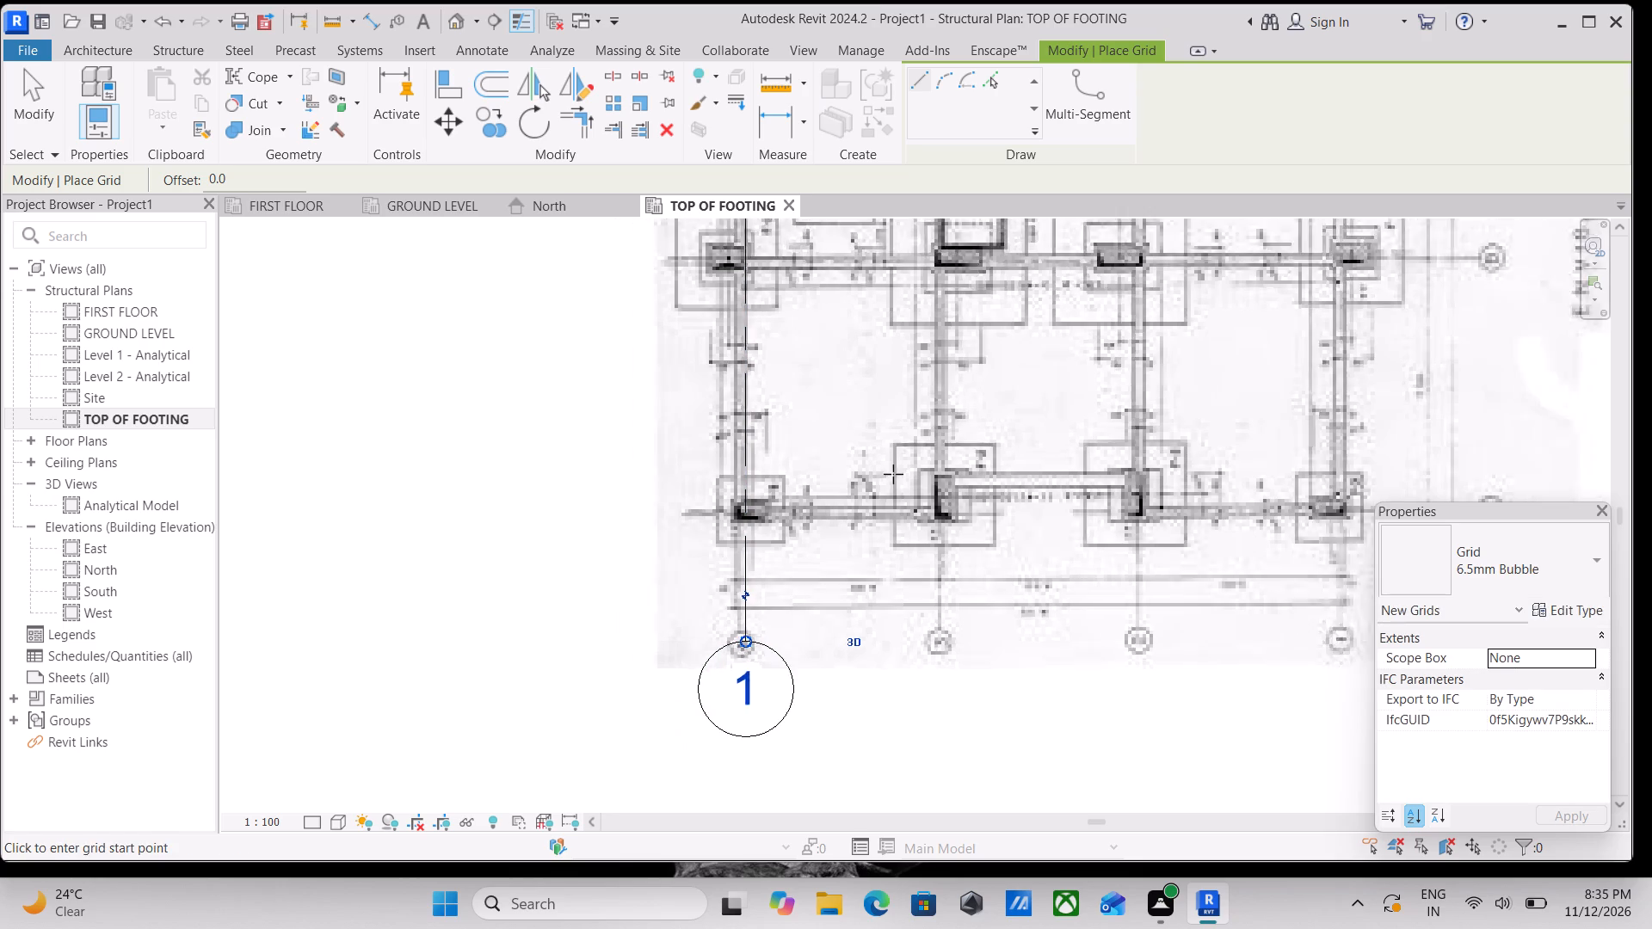
{"action": "scroll", "coordinate": [893, 474], "scroll_direction": "down", "scroll_amount": 1}
{"action": "middle_click_drag", "start_coordinate": [886, 468], "coordinate": [867, 732]}
{"action": "scroll", "coordinate": [897, 440], "scroll_direction": "down", "scroll_amount": 2}
{"action": "middle_click_drag", "start_coordinate": [897, 440], "coordinate": [876, 618]}
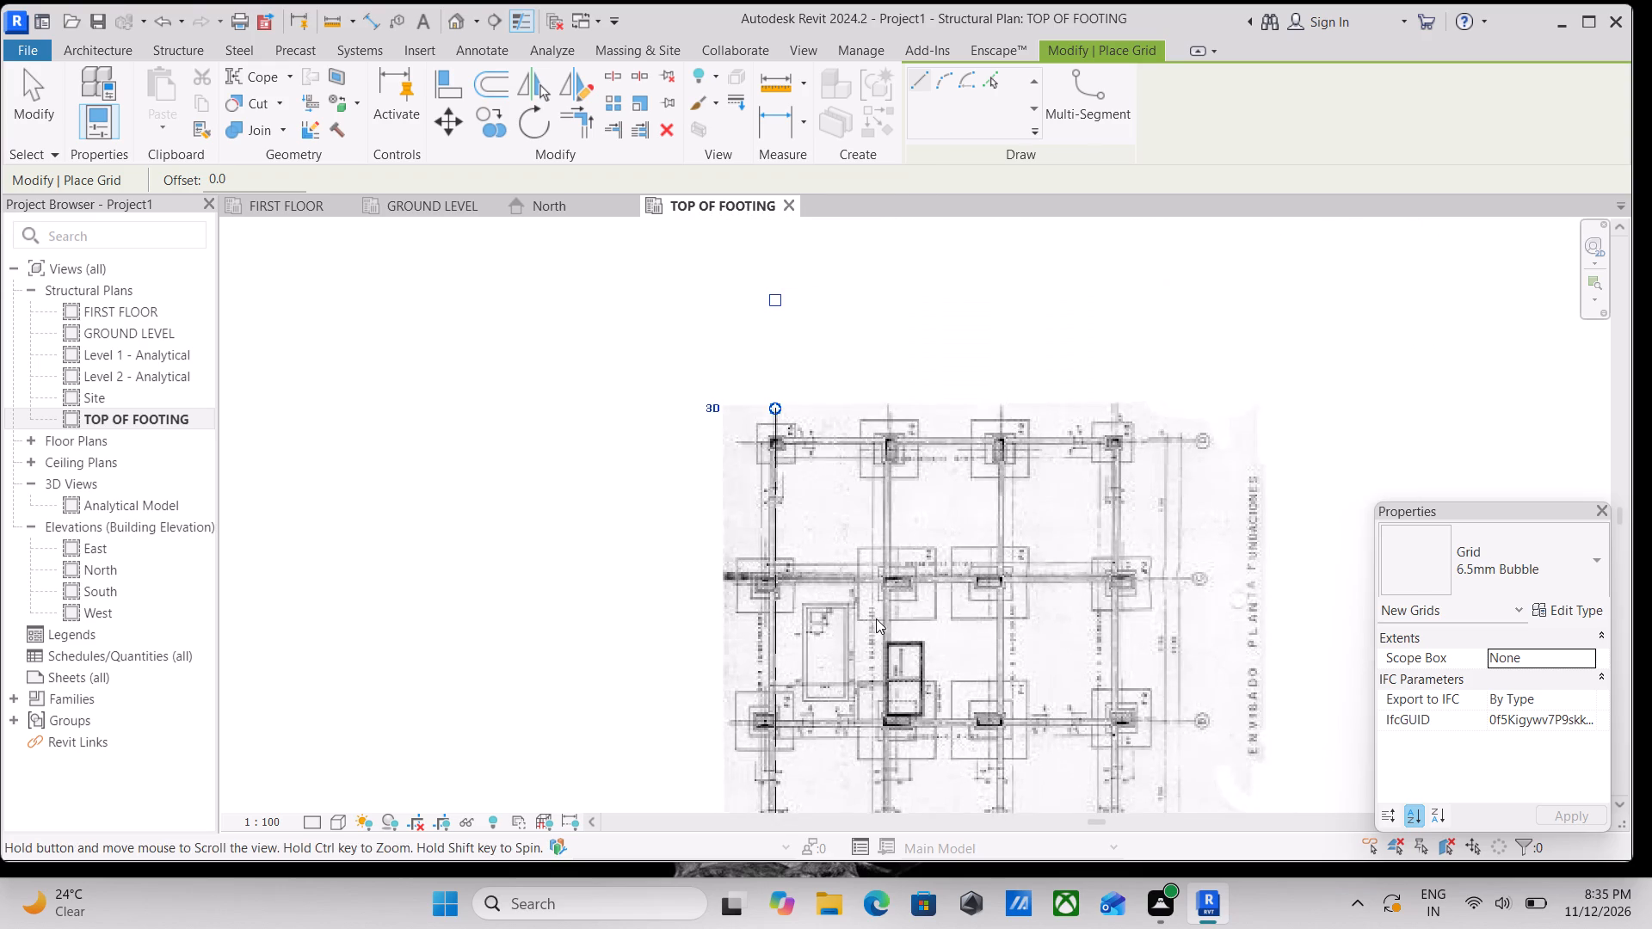
{"action": "scroll", "coordinate": [876, 616], "scroll_direction": "up", "scroll_amount": 3}
{"action": "scroll", "coordinate": [899, 403], "scroll_direction": "up", "scroll_amount": 4}
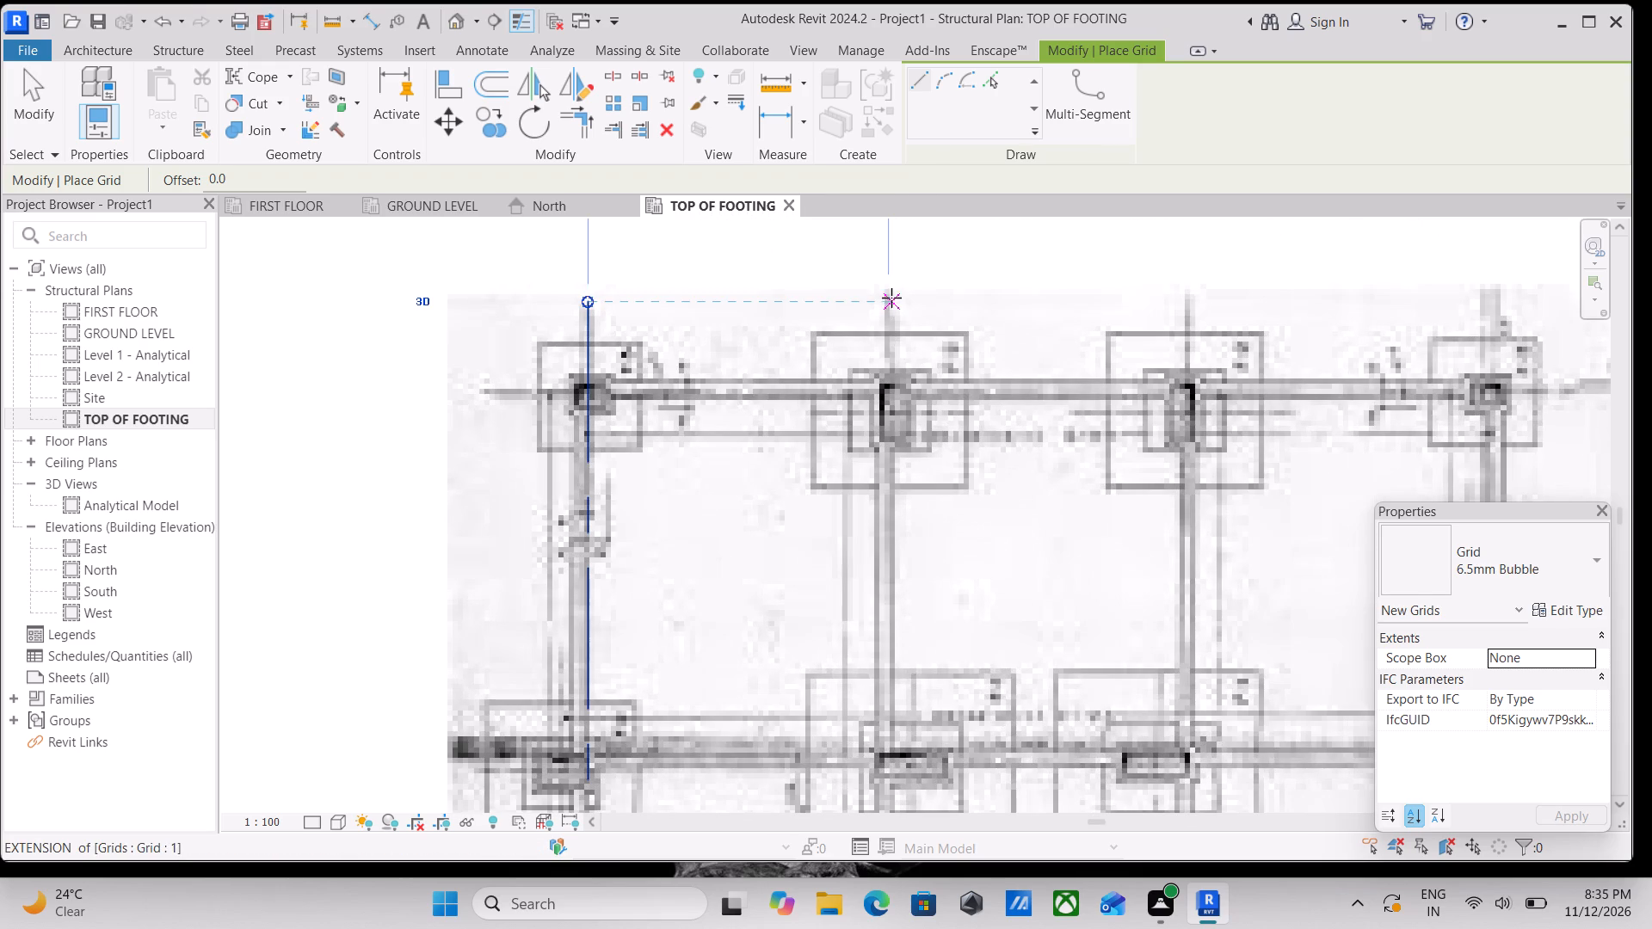
{"action": "left_click", "coordinate": [891, 294]}
{"action": "middle_click_drag", "start_coordinate": [896, 440], "coordinate": [895, 244]}
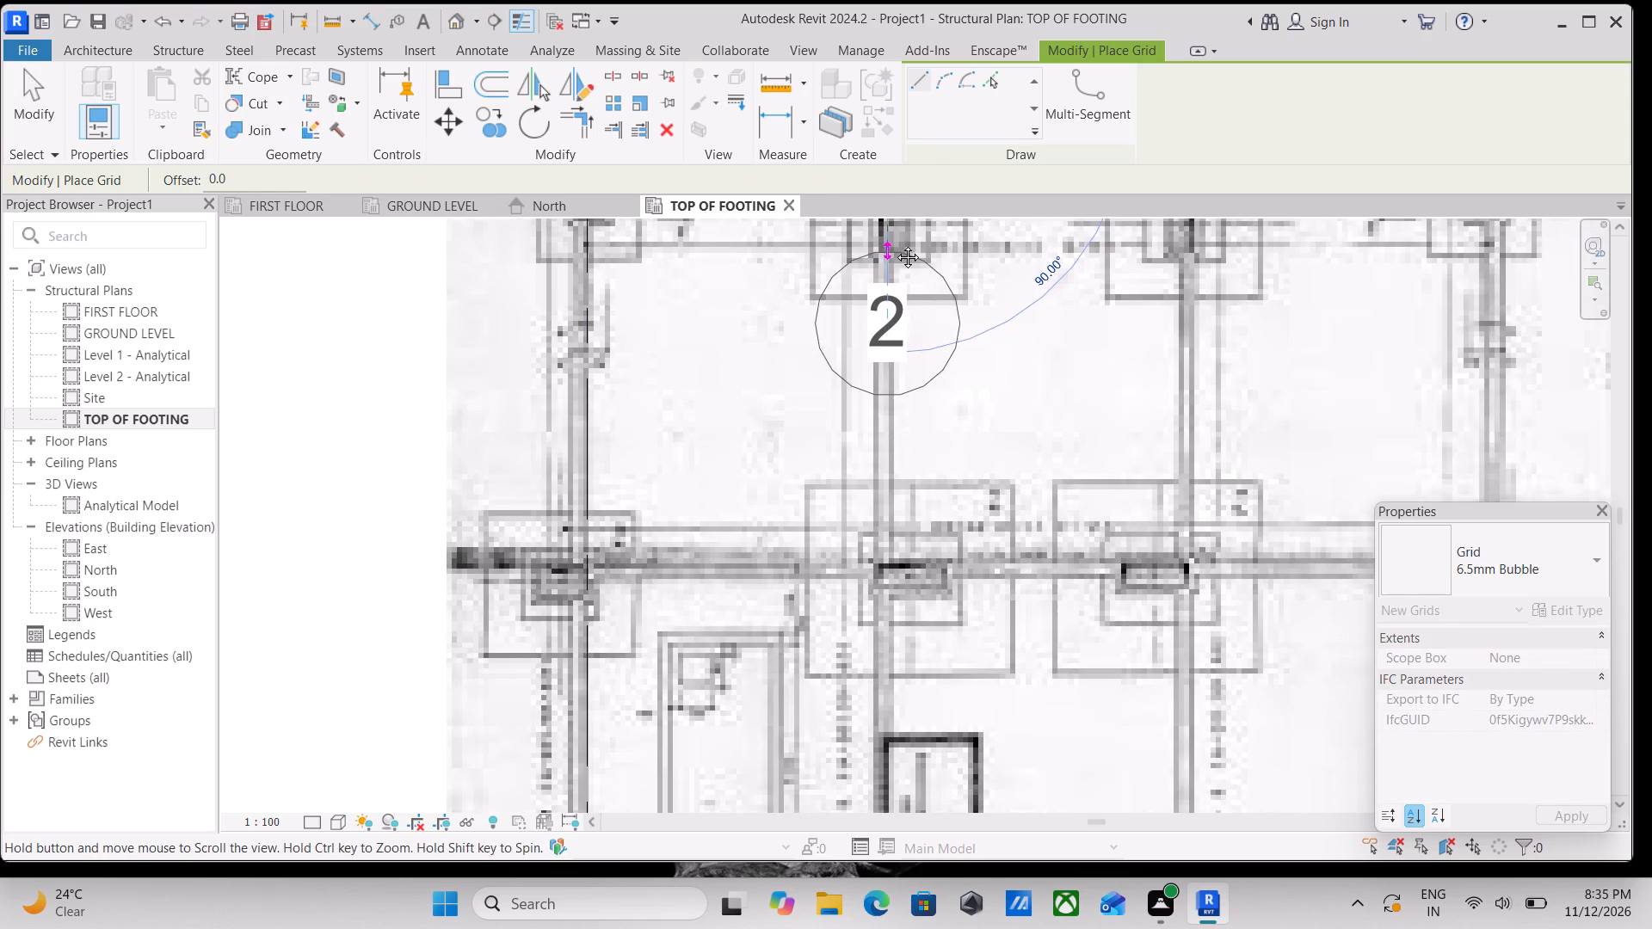
{"action": "middle_click_drag", "start_coordinate": [895, 244], "coordinate": [895, 247]}
{"action": "scroll", "coordinate": [896, 389], "scroll_direction": "down", "scroll_amount": 3}
{"action": "middle_click_drag", "start_coordinate": [896, 393], "coordinate": [887, 201]}
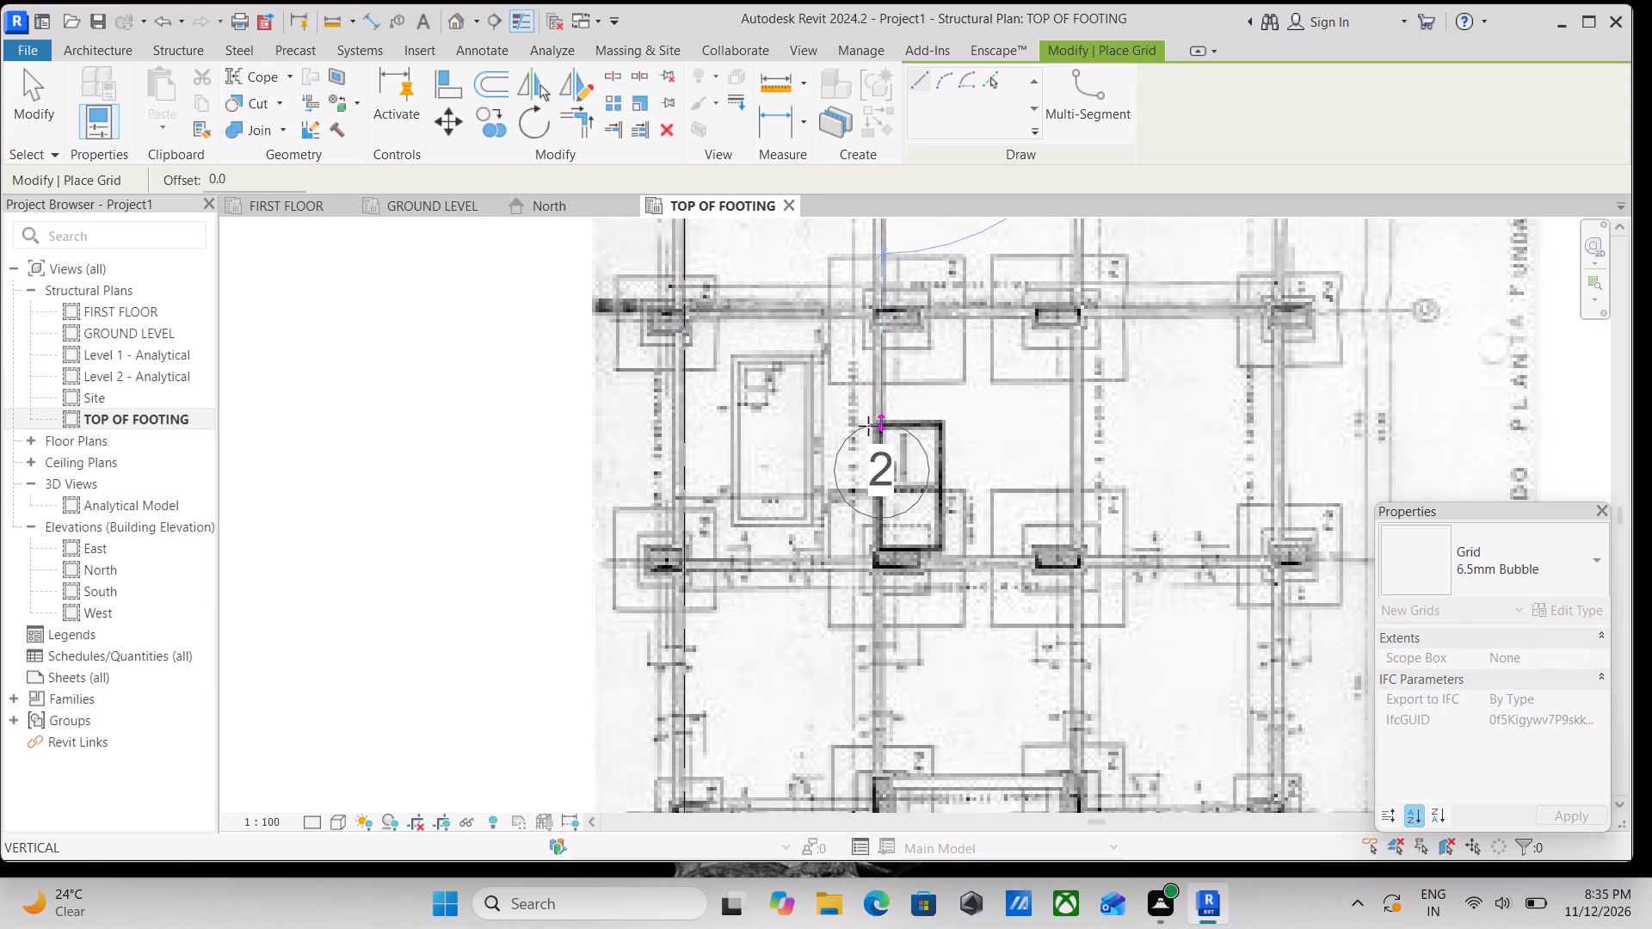
{"action": "scroll", "coordinate": [868, 426], "scroll_direction": "down", "scroll_amount": 1}
{"action": "middle_click_drag", "start_coordinate": [868, 426], "coordinate": [885, 96]}
{"action": "scroll", "coordinate": [879, 232], "scroll_direction": "down", "scroll_amount": 3}
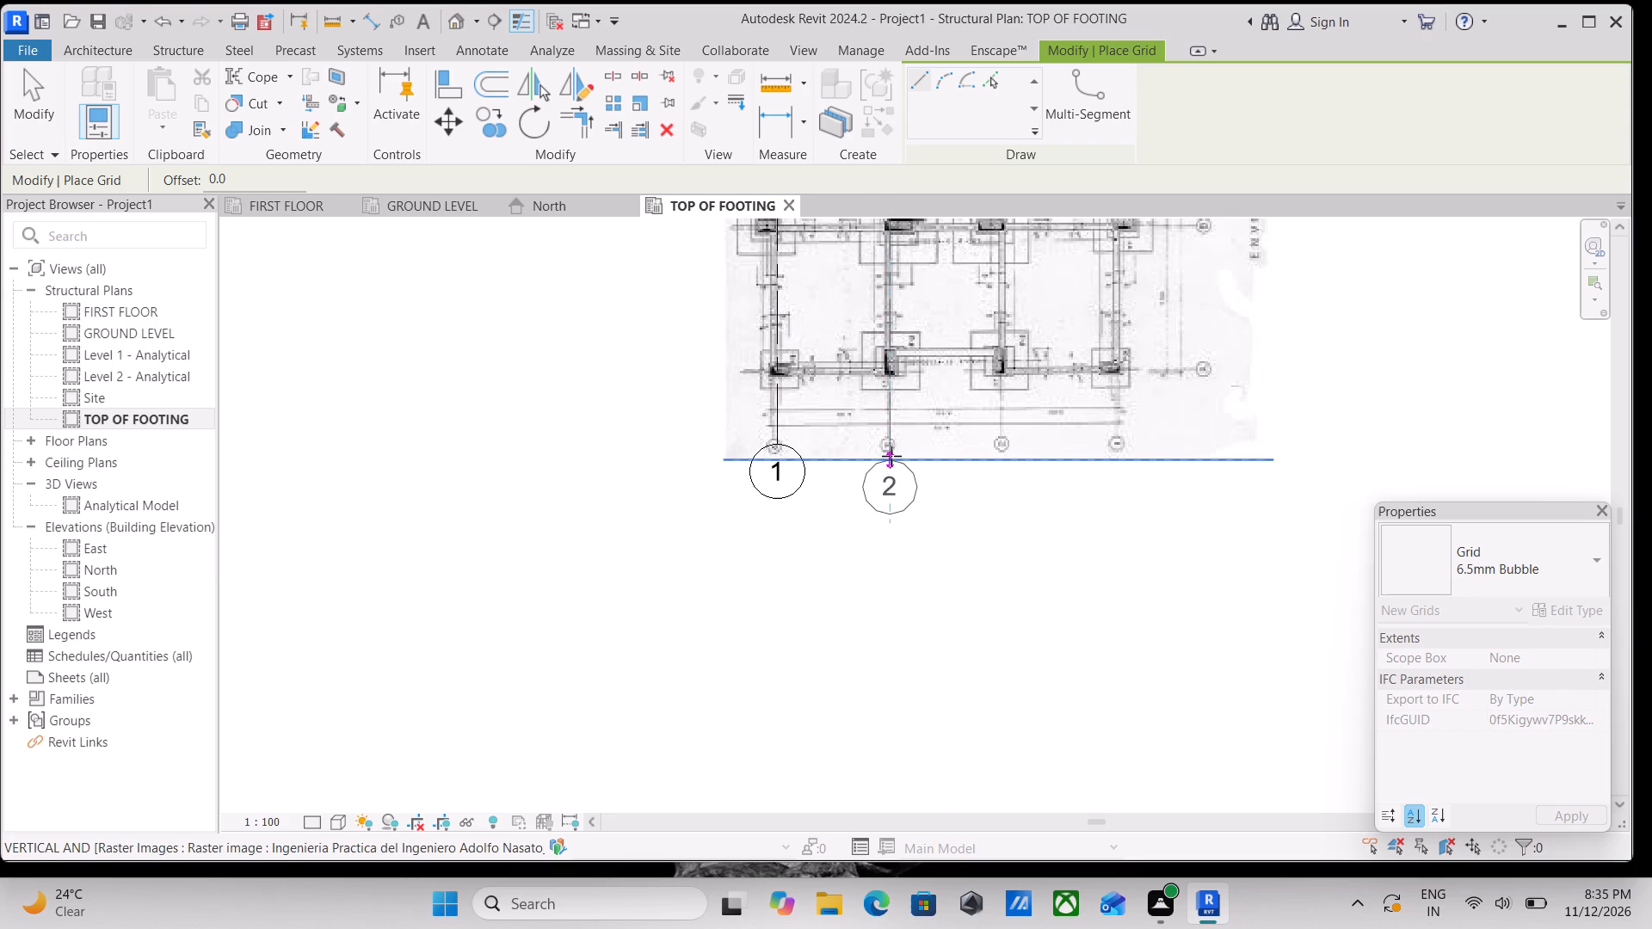
{"action": "left_click", "coordinate": [890, 445]}
Draw a vertical grid line along the plan image's third column line, about 2800 mm from the second, aligned with the existing grid ends.
{"action": "scroll", "coordinate": [1005, 452], "scroll_direction": "down", "scroll_amount": 2}
{"action": "middle_click_drag", "start_coordinate": [1005, 452], "coordinate": [955, 552]}
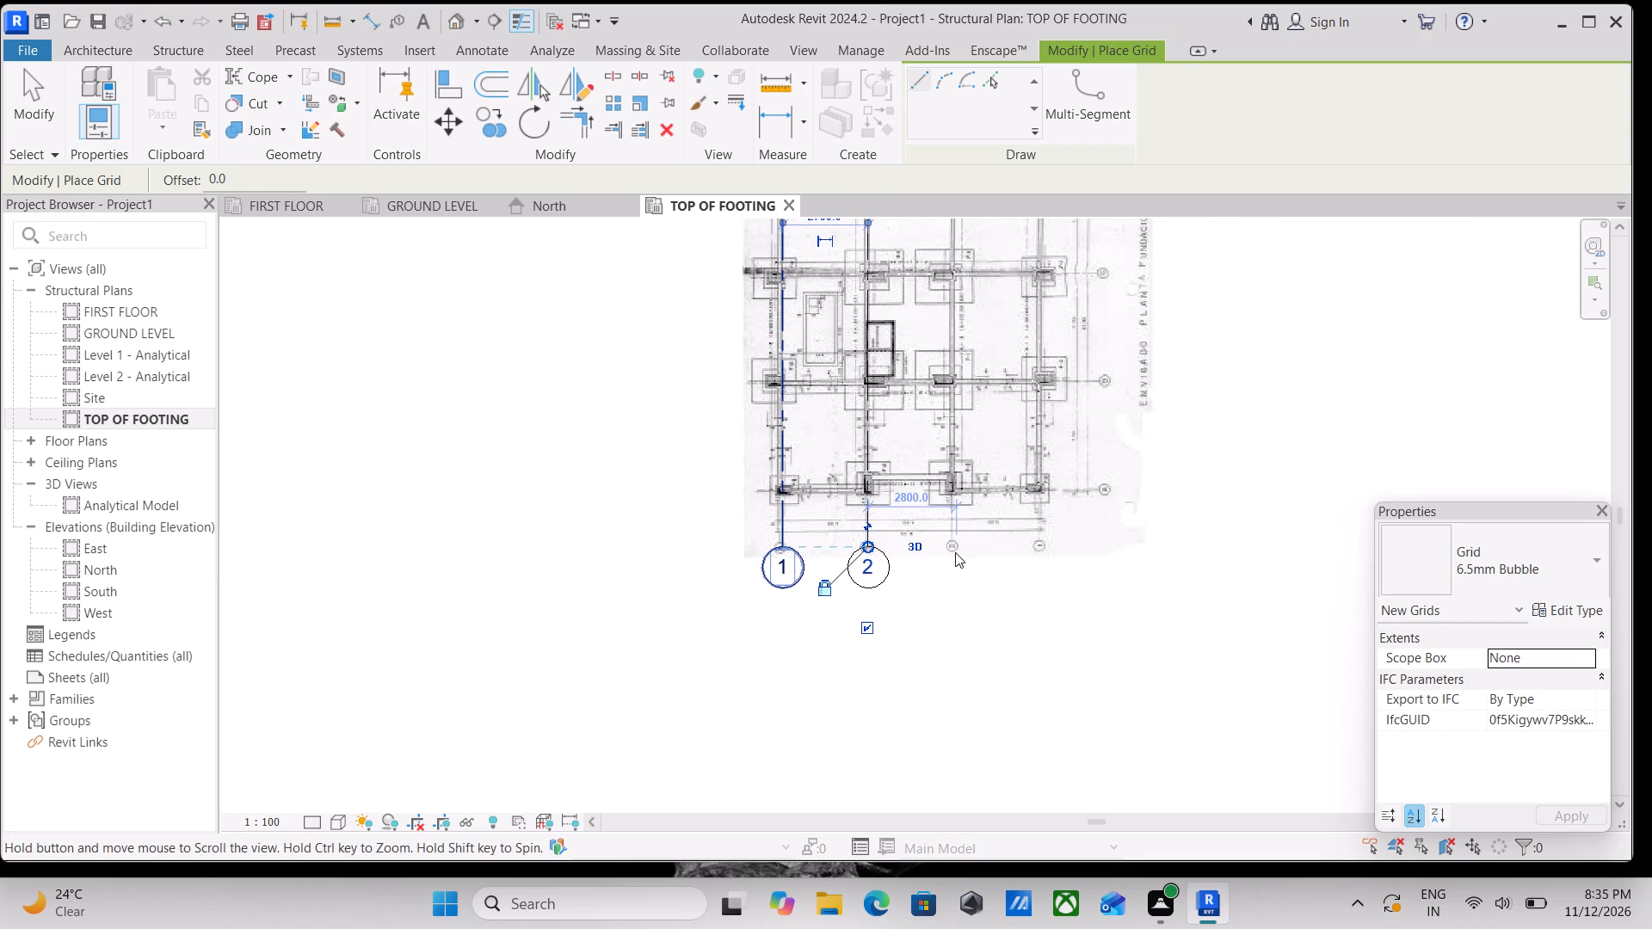
{"action": "scroll", "coordinate": [971, 474], "scroll_direction": "down", "scroll_amount": 3}
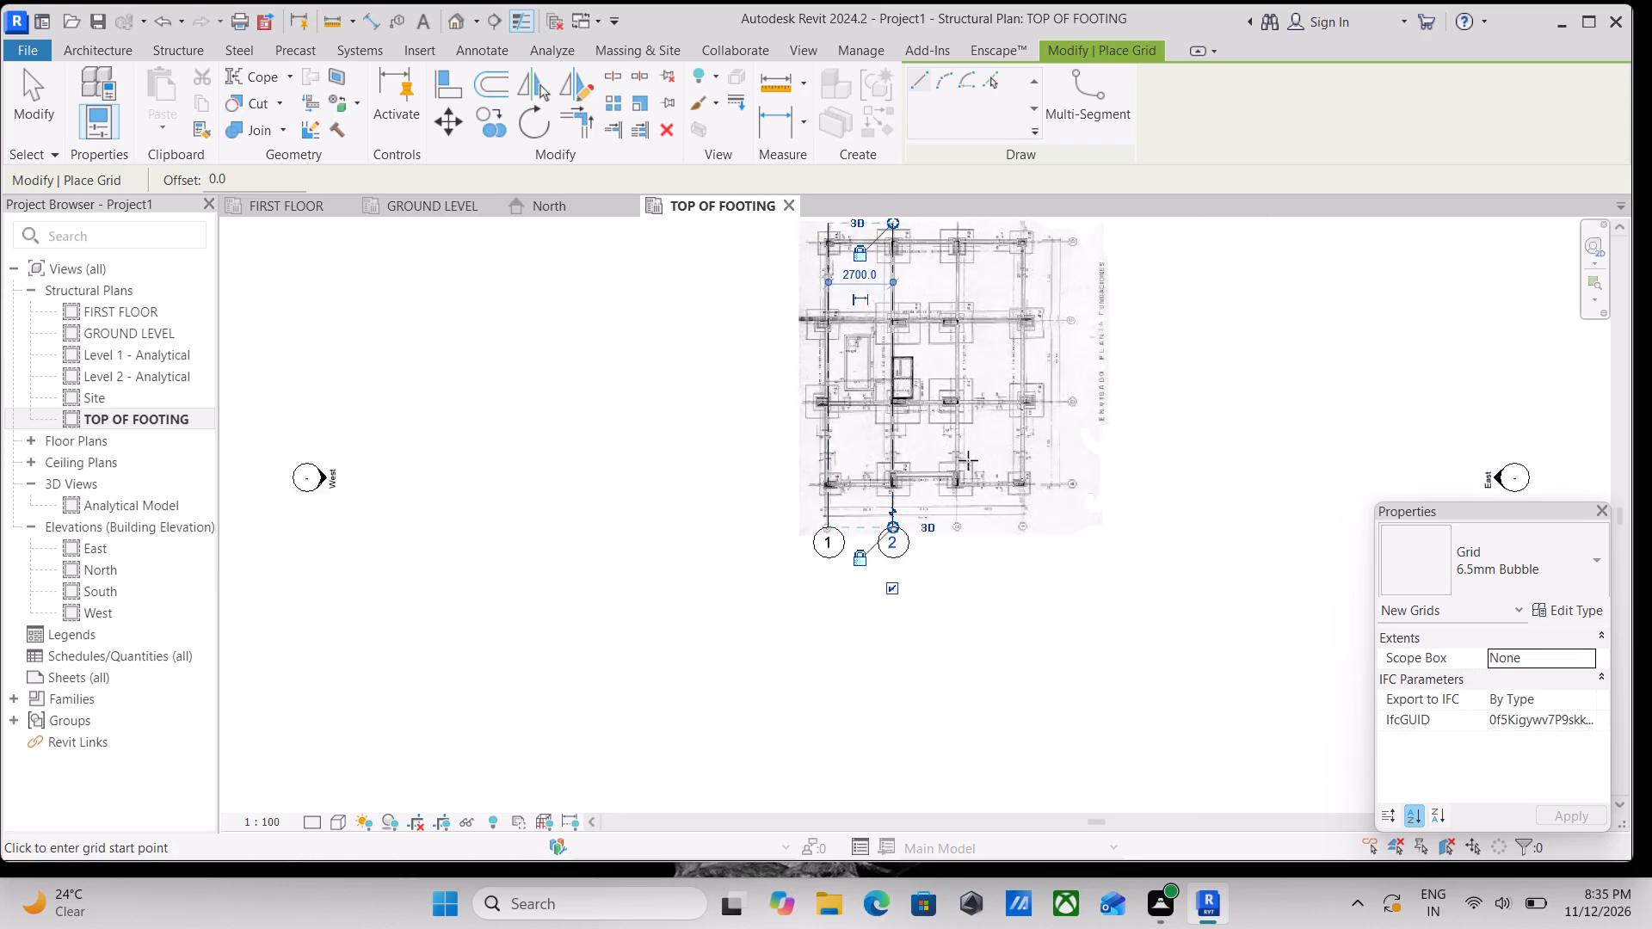
{"action": "middle_click_drag", "start_coordinate": [968, 460], "coordinate": [964, 551]}
{"action": "scroll", "coordinate": [940, 415], "scroll_direction": "up", "scroll_amount": 2}
{"action": "scroll", "coordinate": [963, 346], "scroll_direction": "up", "scroll_amount": 4}
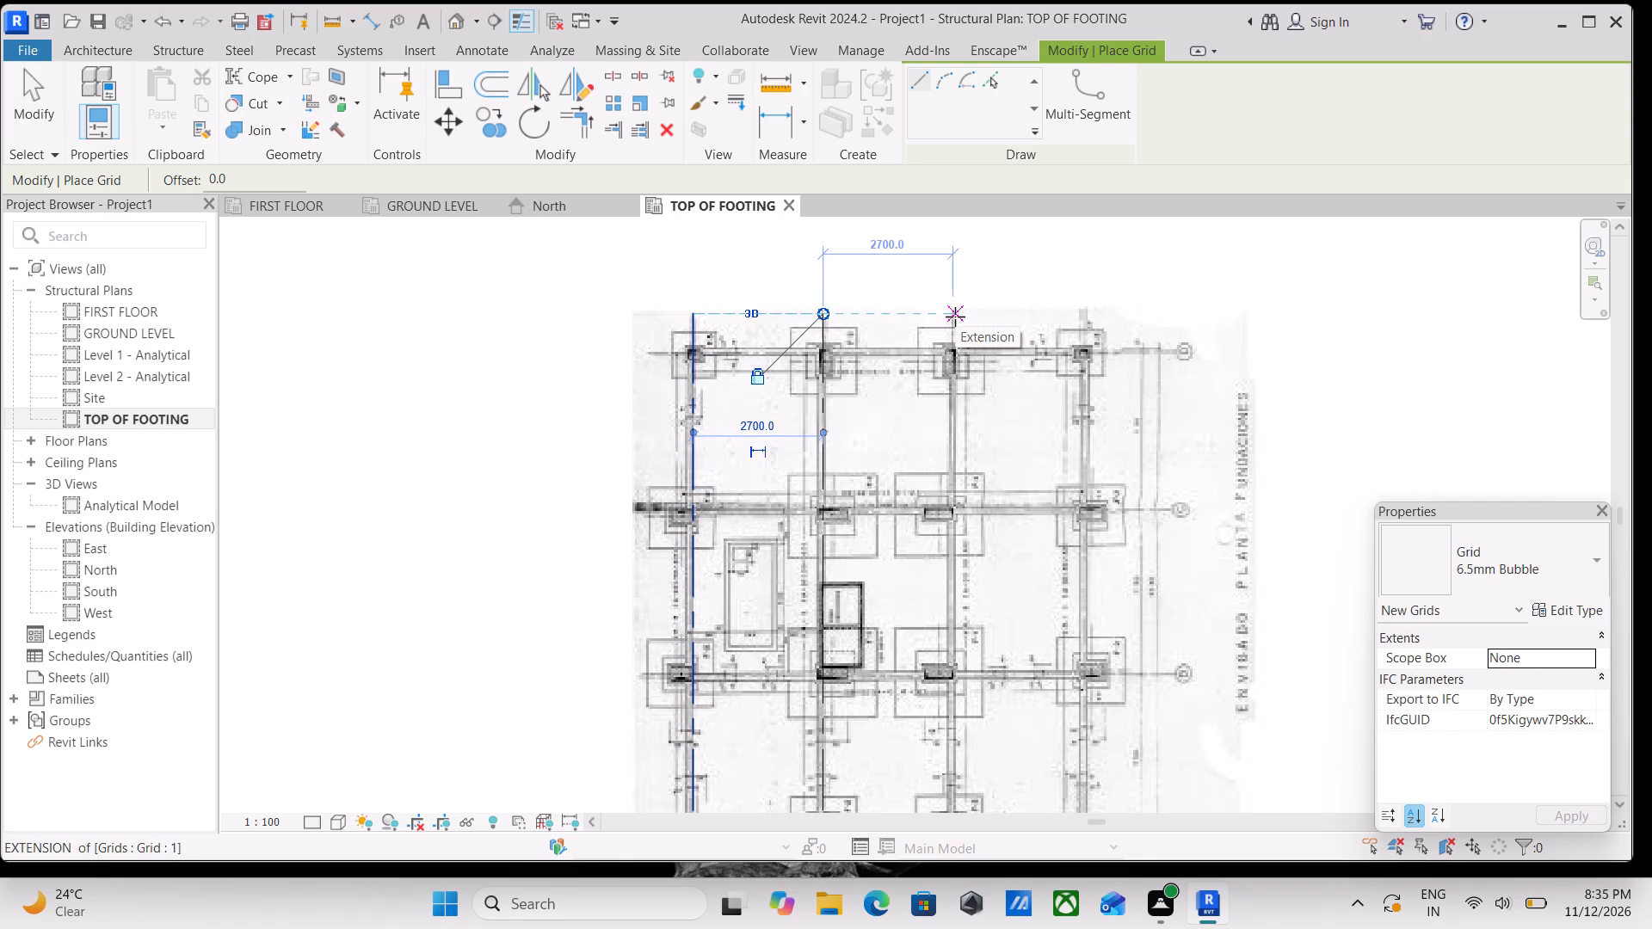
{"action": "scroll", "coordinate": [955, 317], "scroll_direction": "up", "scroll_amount": 2}
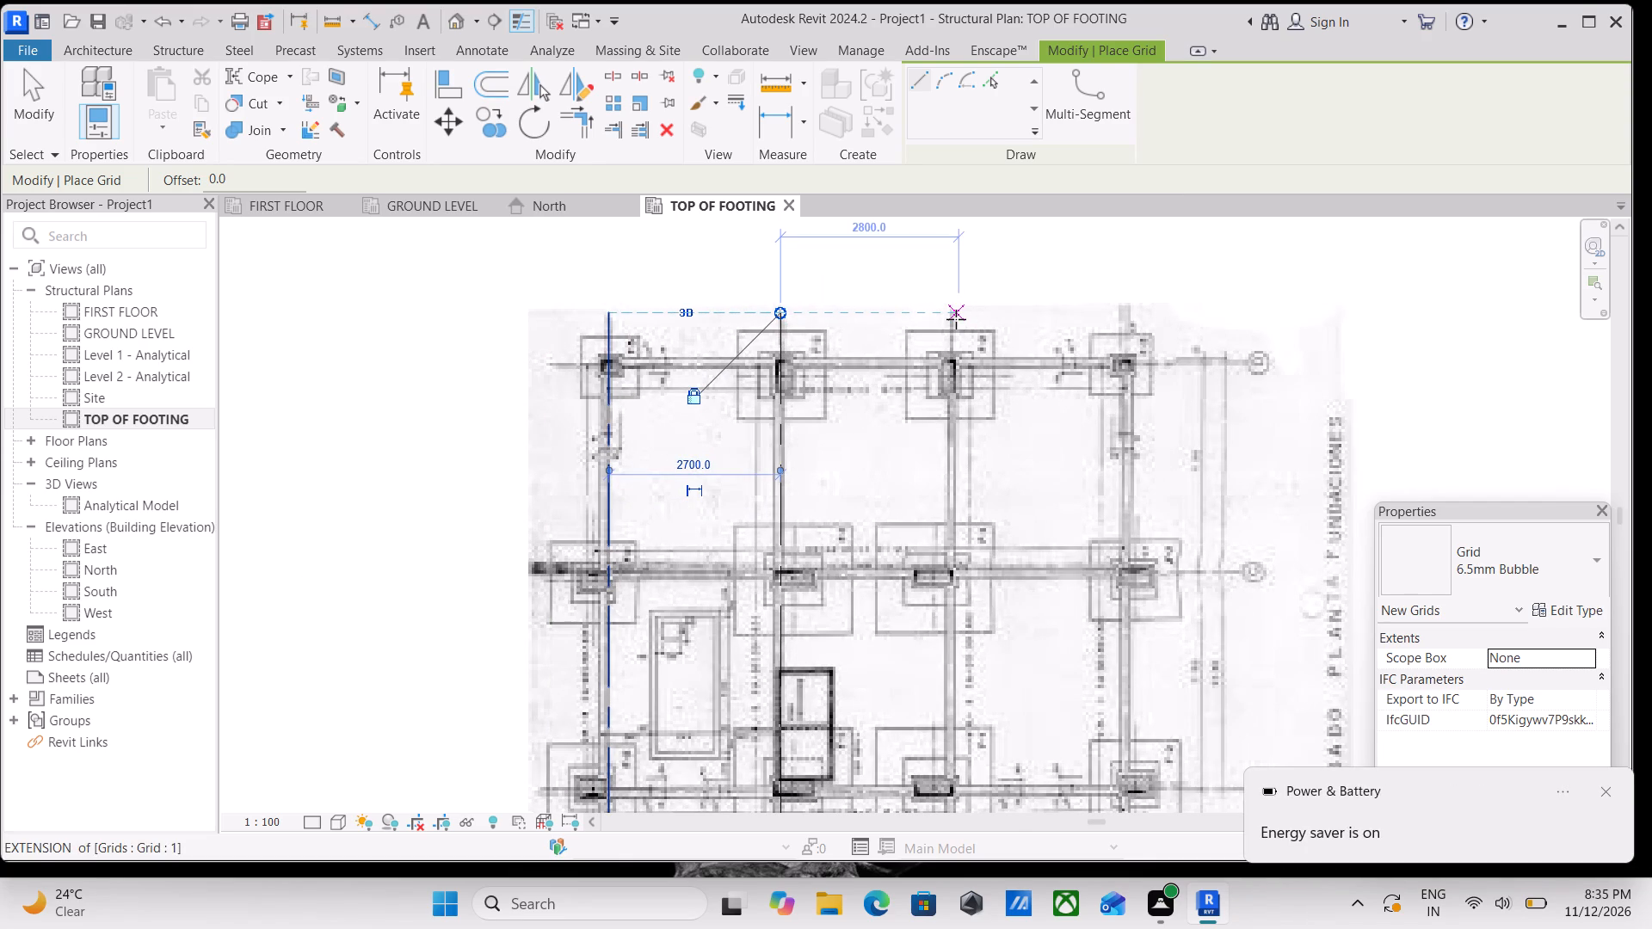
{"action": "left_click", "coordinate": [956, 319]}
{"action": "scroll", "coordinate": [935, 565], "scroll_direction": "down", "scroll_amount": 1}
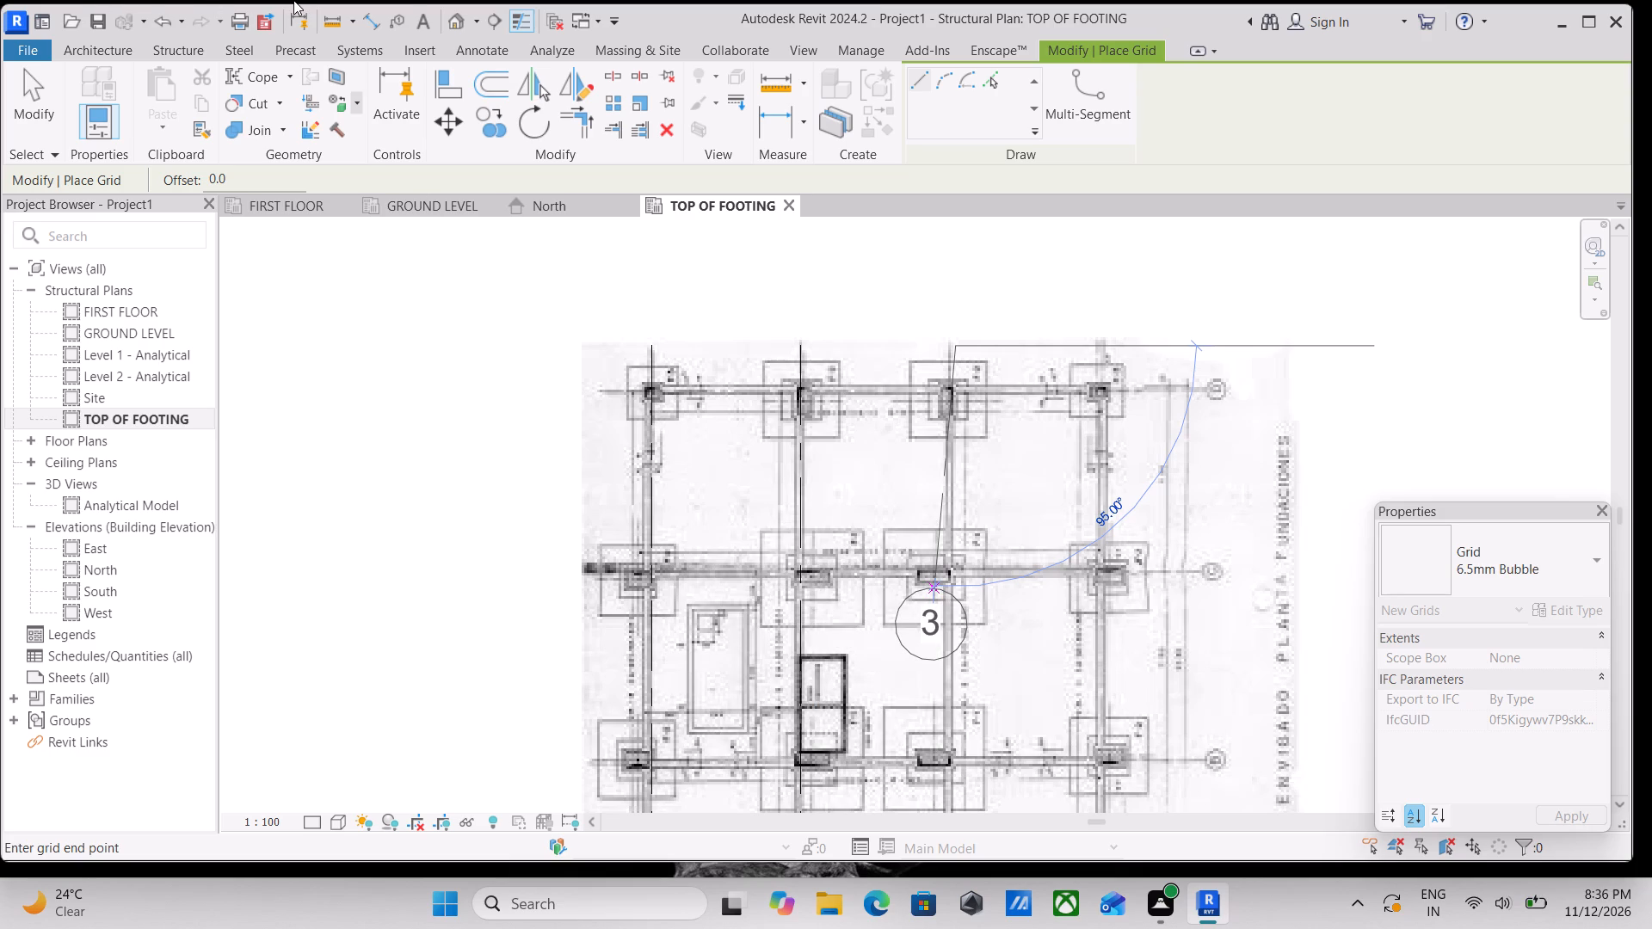
{"action": "scroll", "coordinate": [418, 0], "scroll_direction": "down", "scroll_amount": 1}
{"action": "scroll", "coordinate": [906, 0], "scroll_direction": "down", "scroll_amount": 1}
{"action": "scroll", "coordinate": [900, 415], "scroll_direction": "down", "scroll_amount": 3}
{"action": "middle_click_drag", "start_coordinate": [935, 425], "coordinate": [1032, 219]}
{"action": "scroll", "coordinate": [1039, 219], "scroll_direction": "up", "scroll_amount": 1}
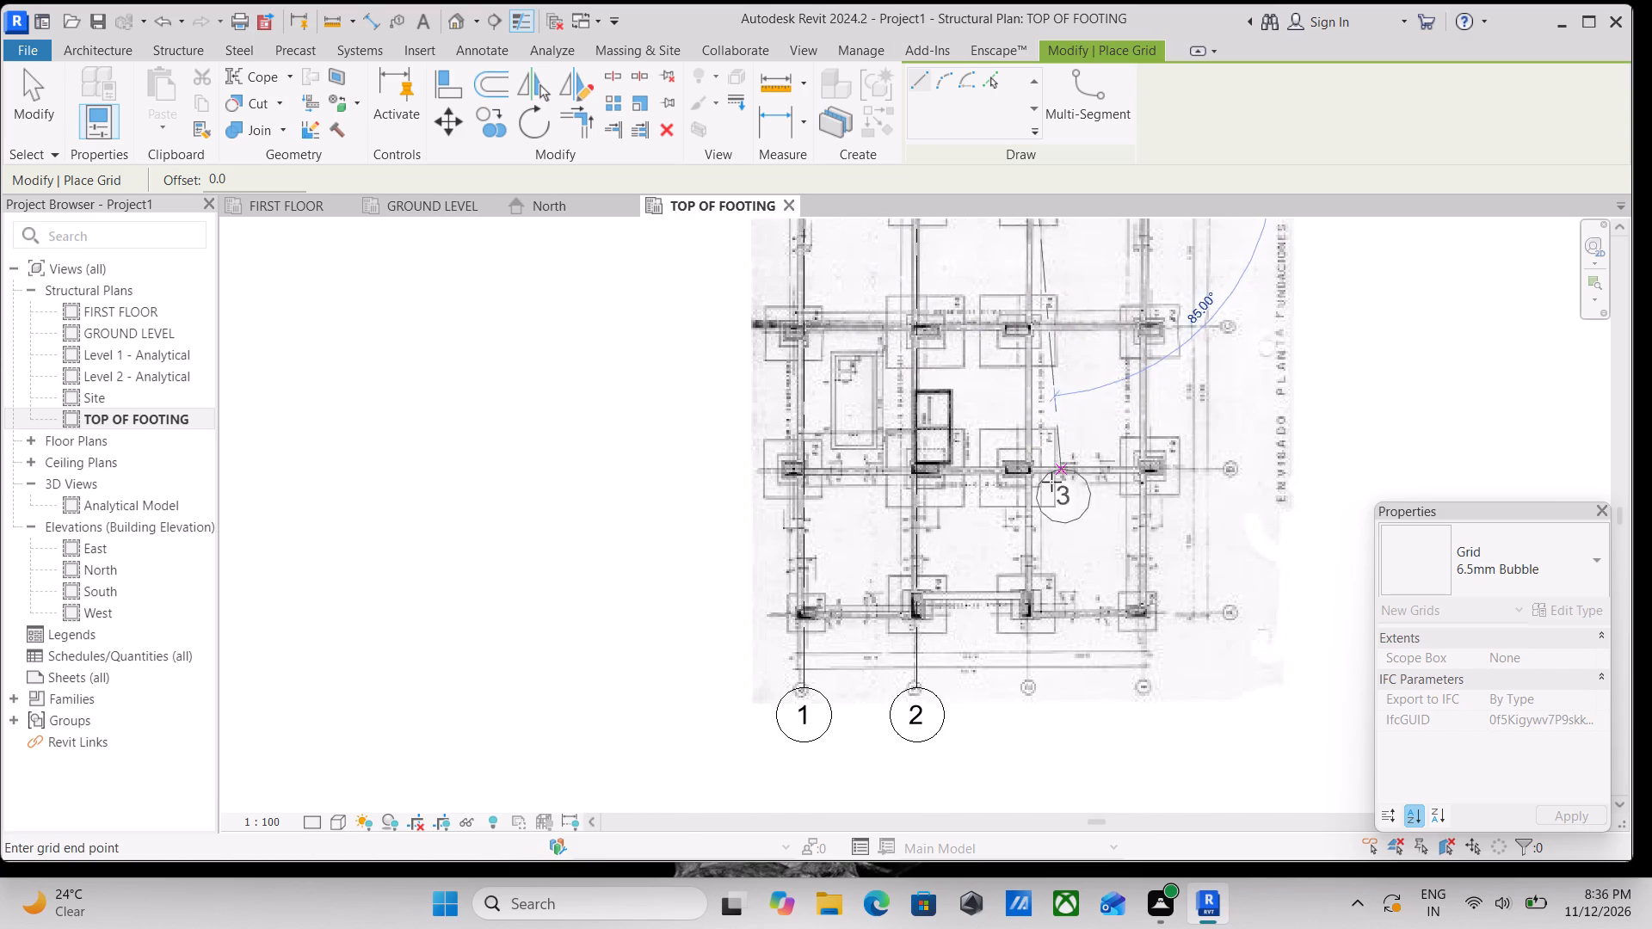
{"action": "middle_click_drag", "start_coordinate": [1012, 538], "coordinate": [1008, 354]}
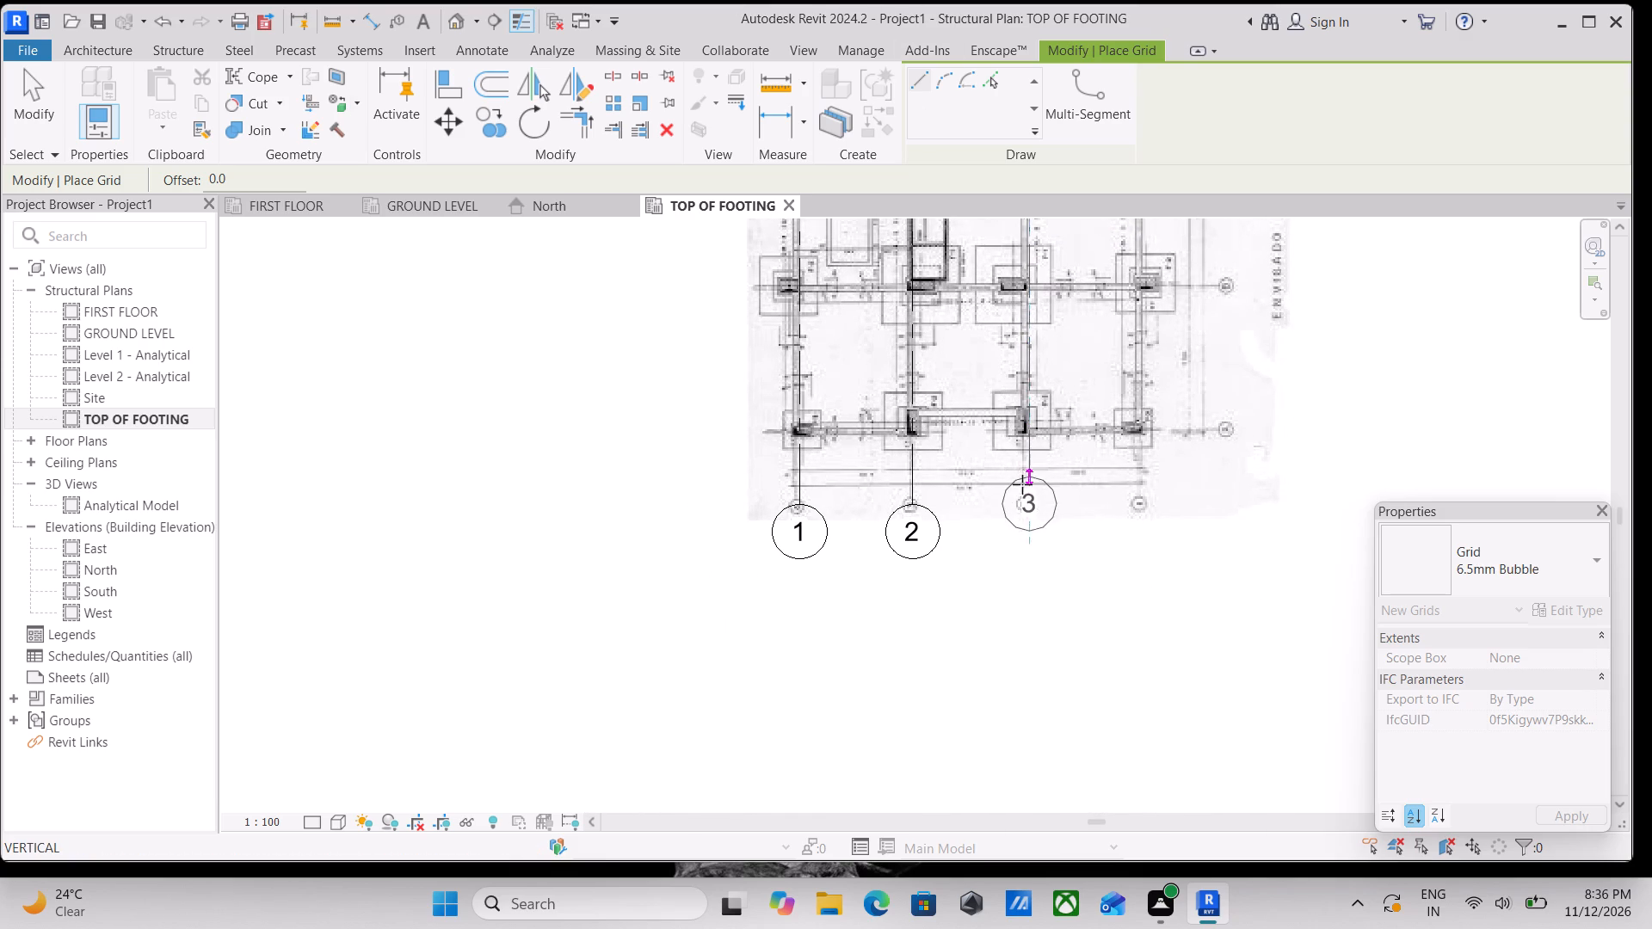
{"action": "left_click", "coordinate": [1020, 510]}
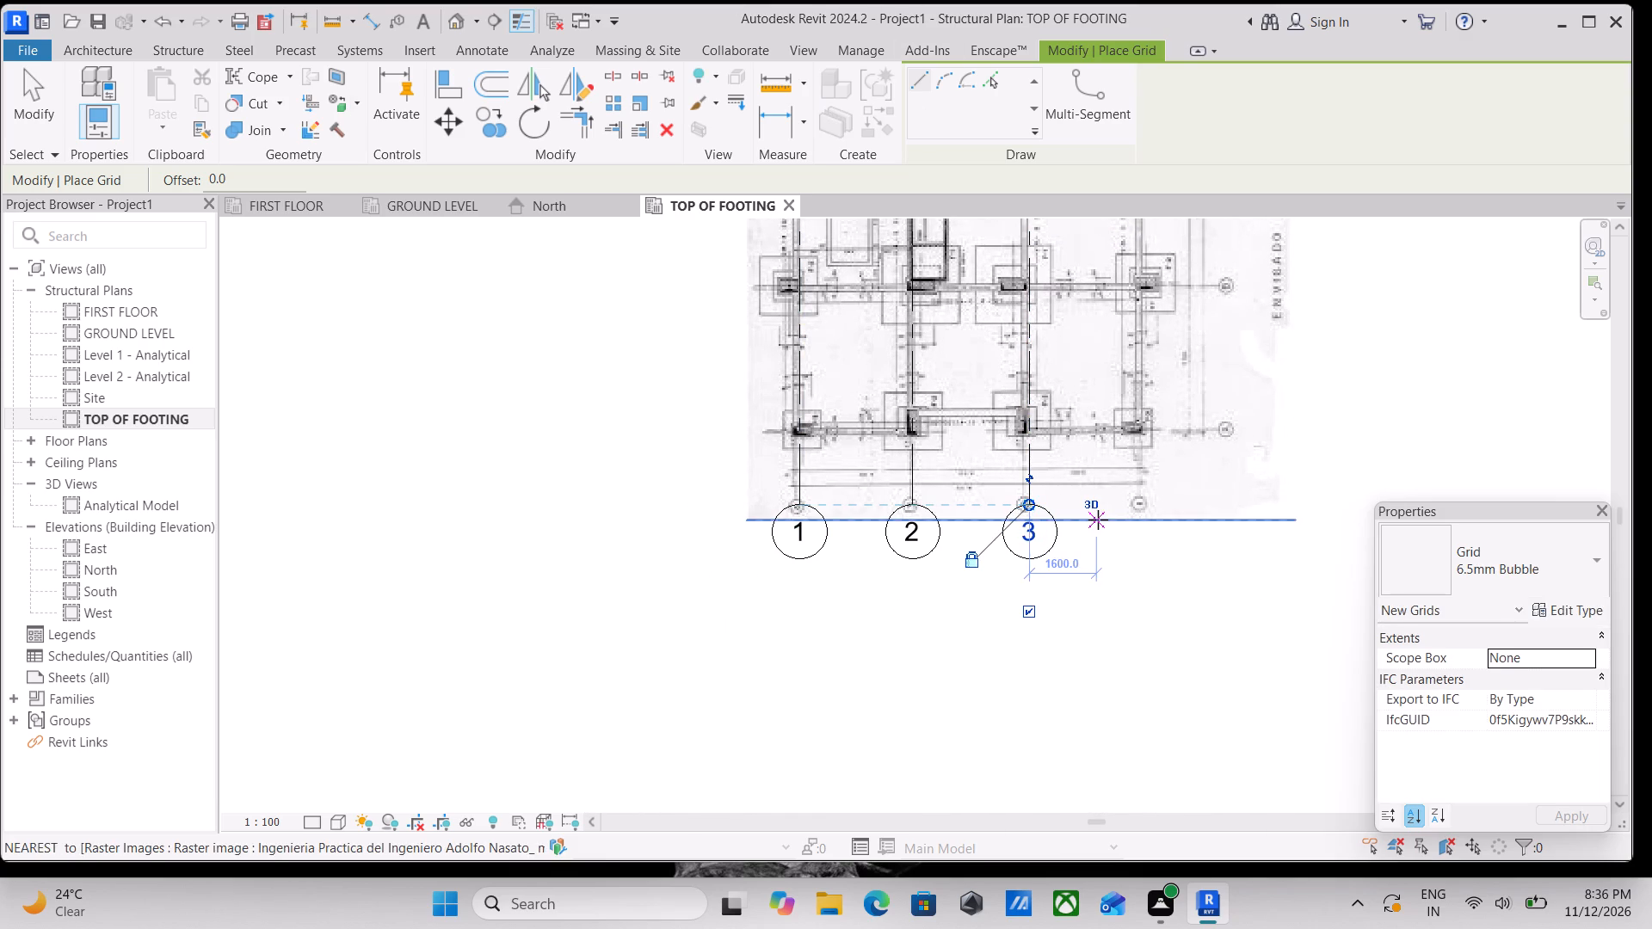
Draw a vertical grid line along the plan image's rightmost column line, about 2700 mm from the third, aligned with the existing grid ends.
{"action": "scroll", "coordinate": [1098, 520], "scroll_direction": "up", "scroll_amount": 4}
{"action": "scroll", "coordinate": [1140, 521], "scroll_direction": "down", "scroll_amount": 2}
{"action": "middle_click_drag", "start_coordinate": [1136, 513], "coordinate": [944, 792]}
{"action": "middle_click_drag", "start_coordinate": [967, 394], "coordinate": [986, 513]}
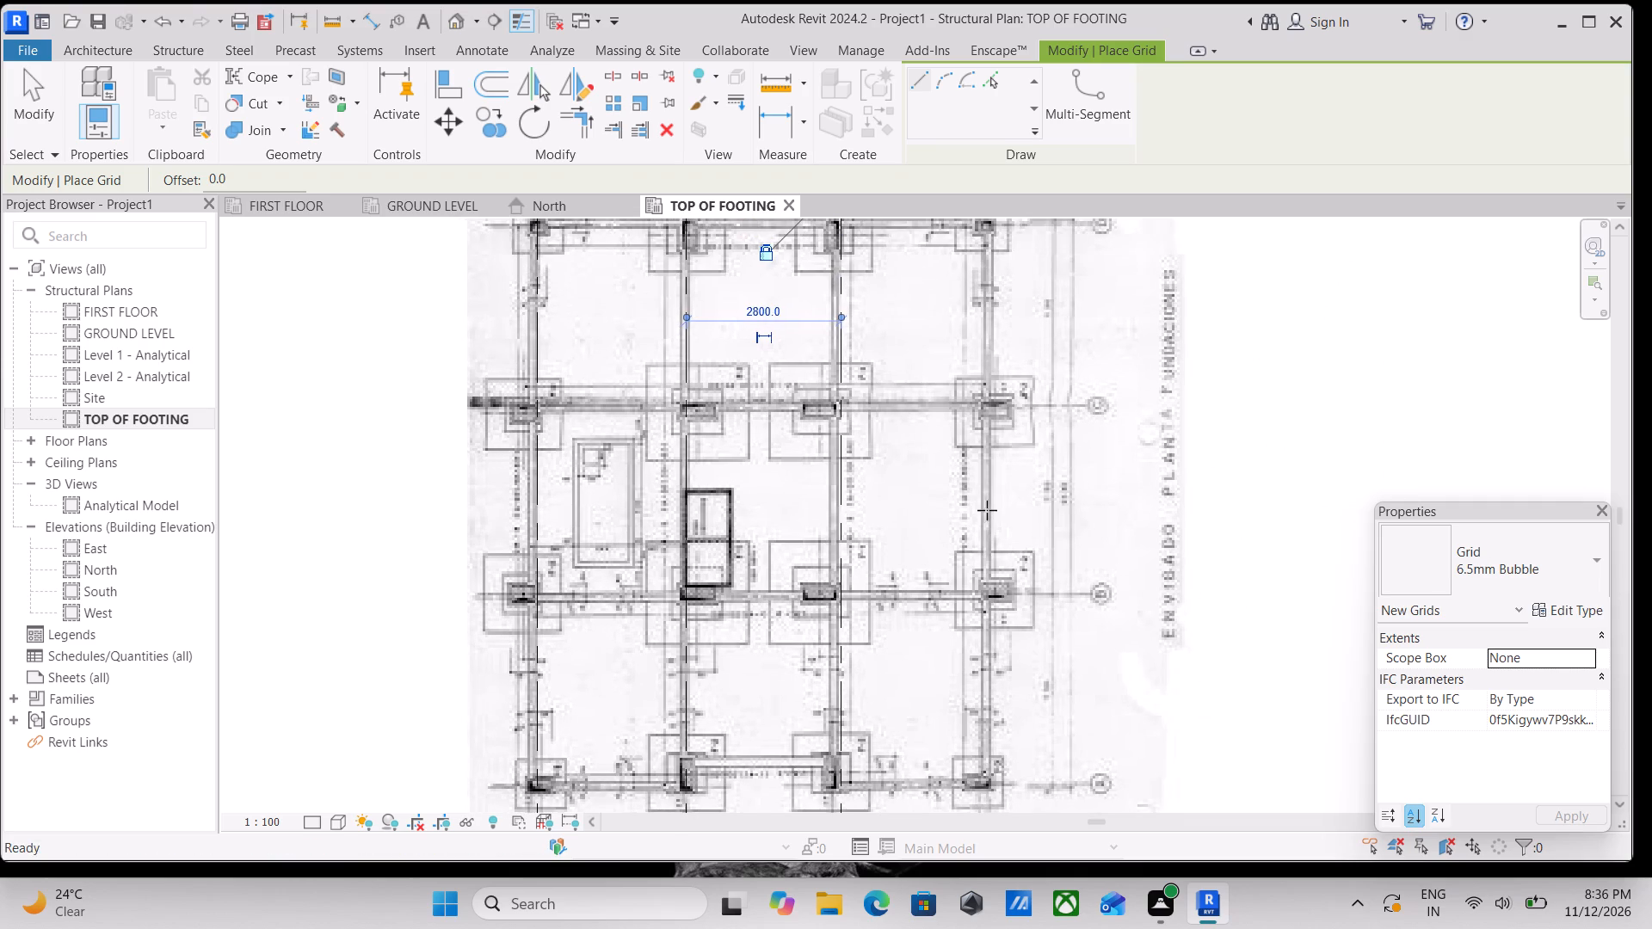
{"action": "middle_click_drag", "start_coordinate": [1002, 353], "coordinate": [1016, 533]}
{"action": "scroll", "coordinate": [1016, 533], "scroll_direction": "up", "scroll_amount": 1}
{"action": "scroll", "coordinate": [997, 393], "scroll_direction": "up", "scroll_amount": 3}
{"action": "middle_click_drag", "start_coordinate": [986, 341], "coordinate": [976, 402]}
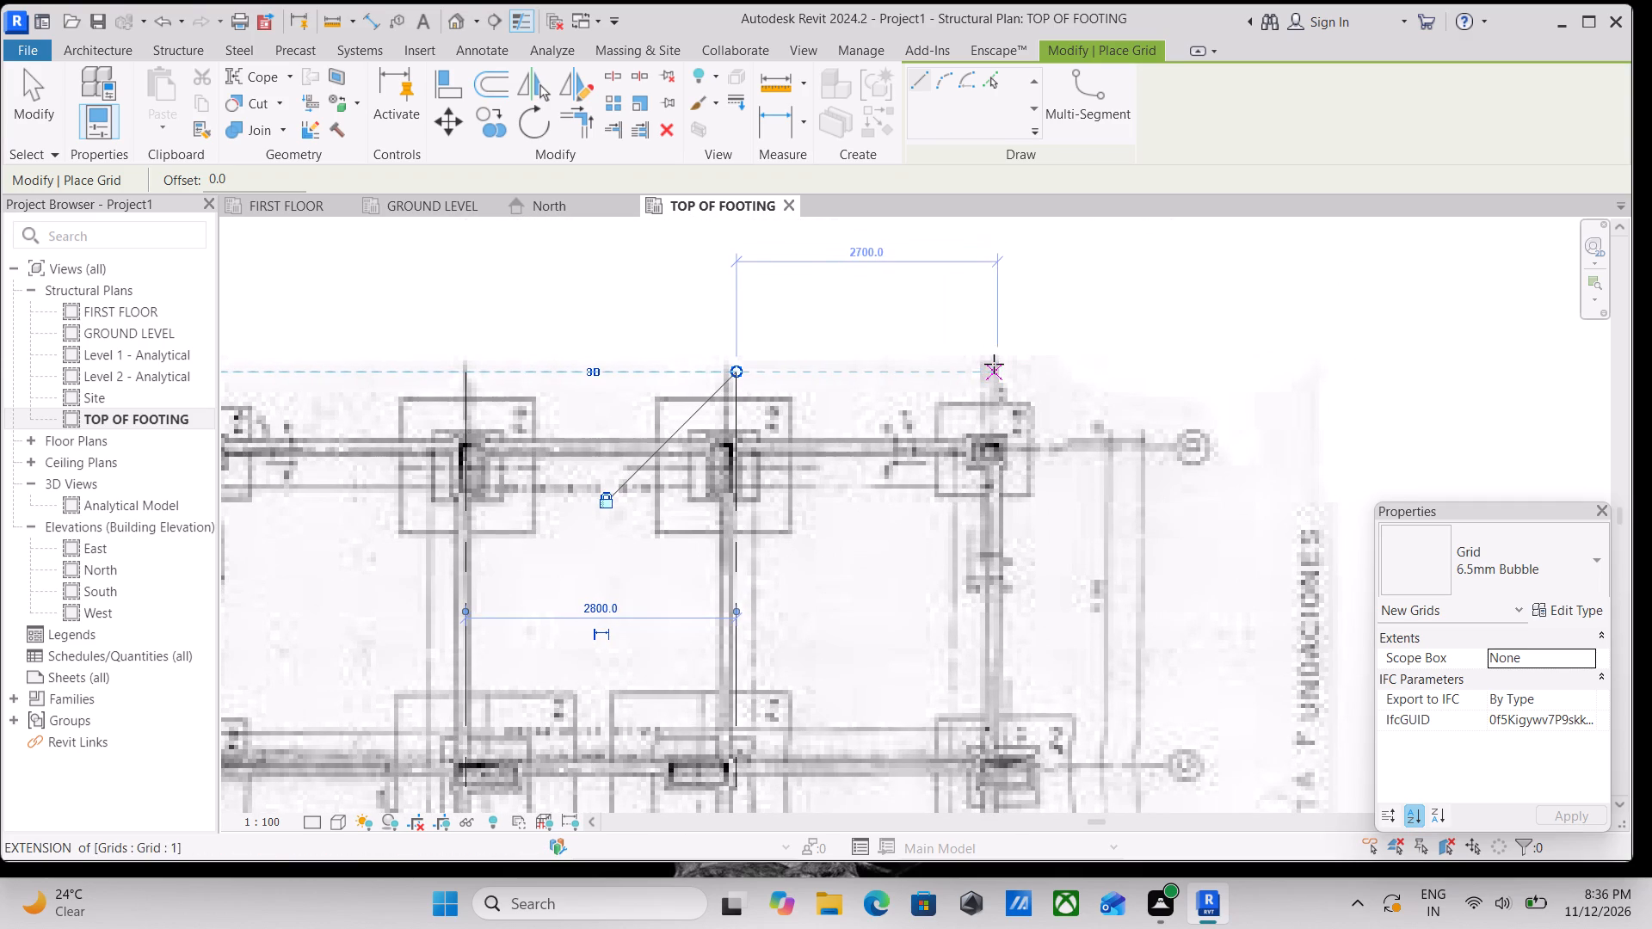
{"action": "left_click", "coordinate": [1002, 369]}
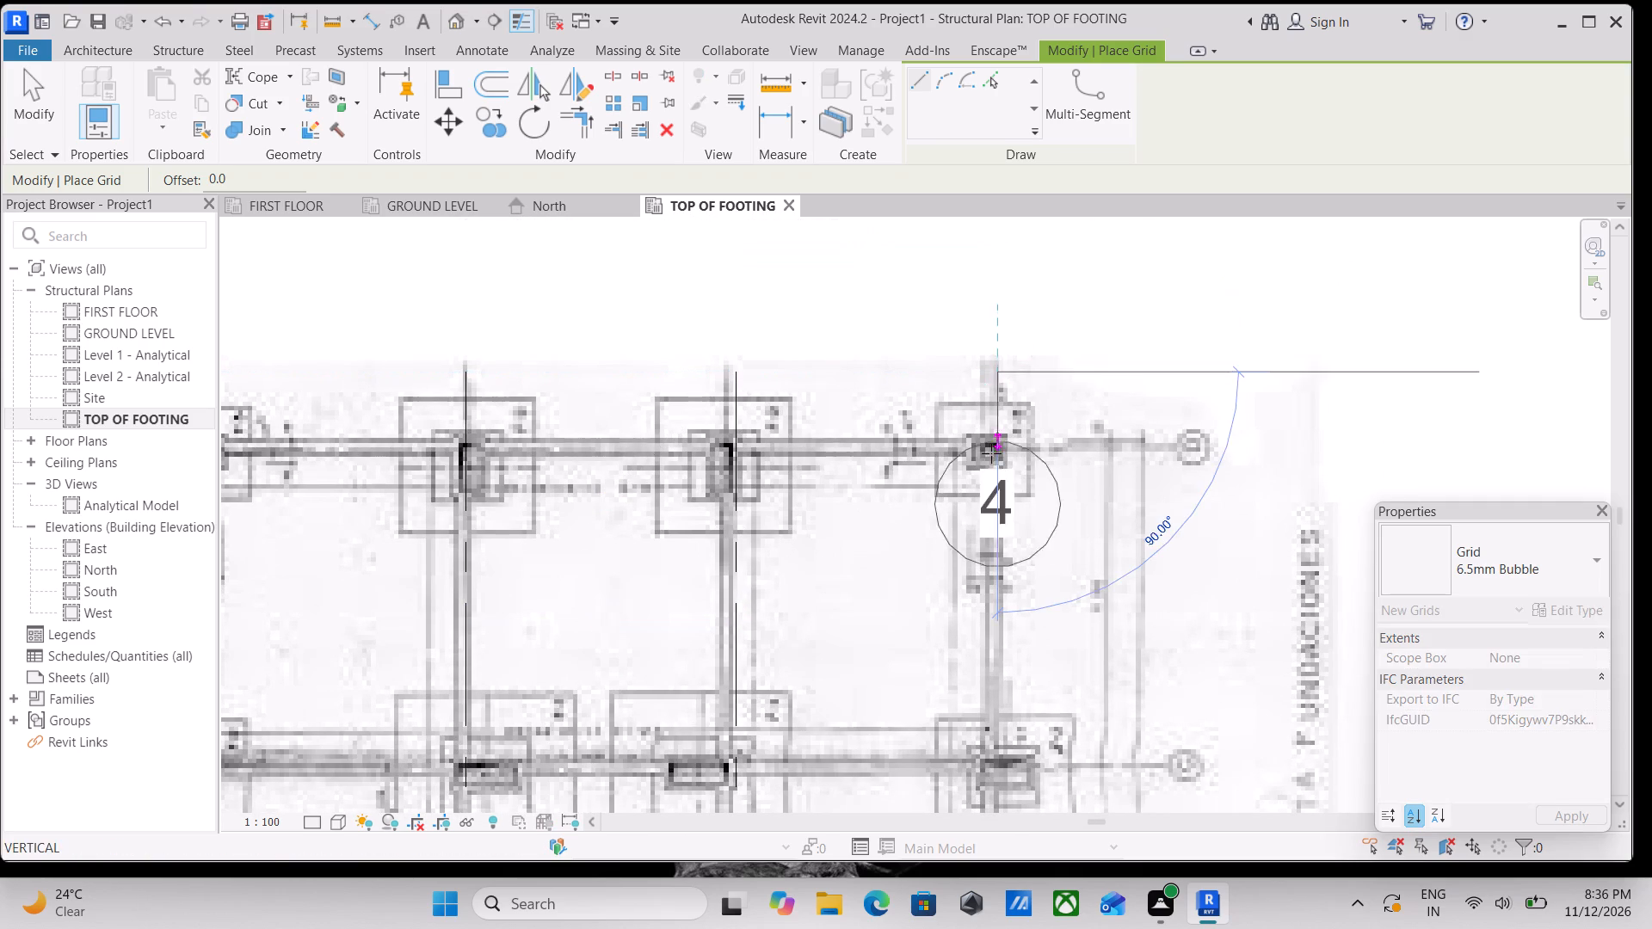
{"action": "middle_click_drag", "start_coordinate": [991, 461], "coordinate": [1025, 225]}
{"action": "scroll", "coordinate": [998, 394], "scroll_direction": "down", "scroll_amount": 3}
{"action": "middle_click_drag", "start_coordinate": [1003, 366], "coordinate": [1045, 132]}
{"action": "scroll", "coordinate": [1024, 386], "scroll_direction": "down", "scroll_amount": 1}
{"action": "middle_click_drag", "start_coordinate": [1024, 386], "coordinate": [1087, 246]}
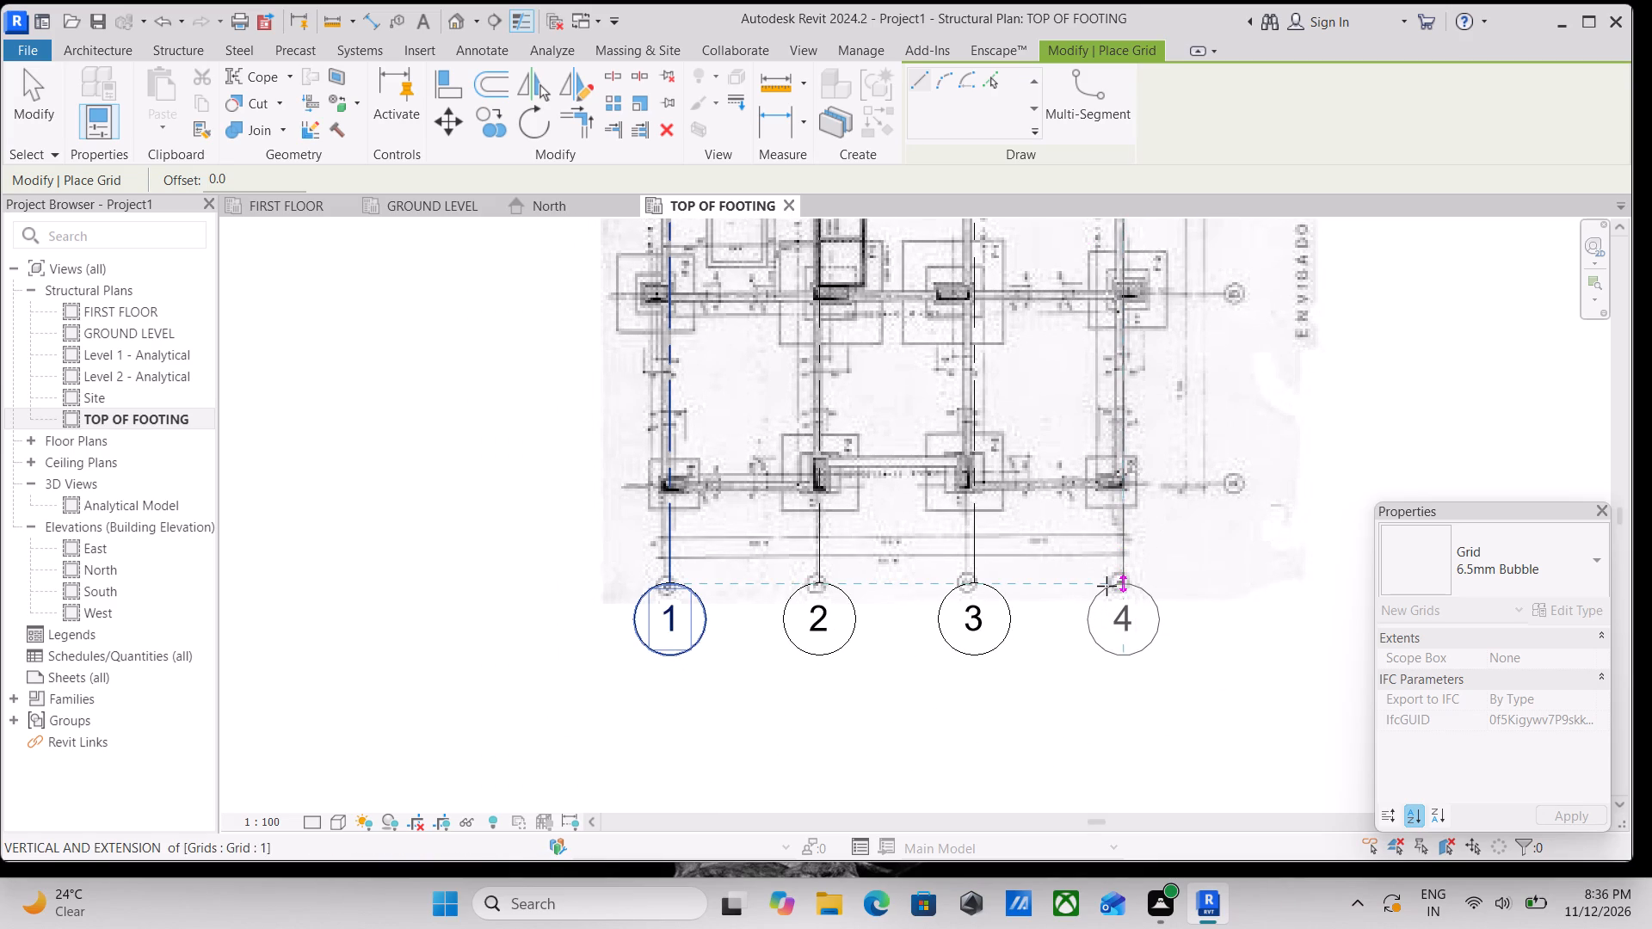
{"action": "left_click", "coordinate": [1106, 586]}
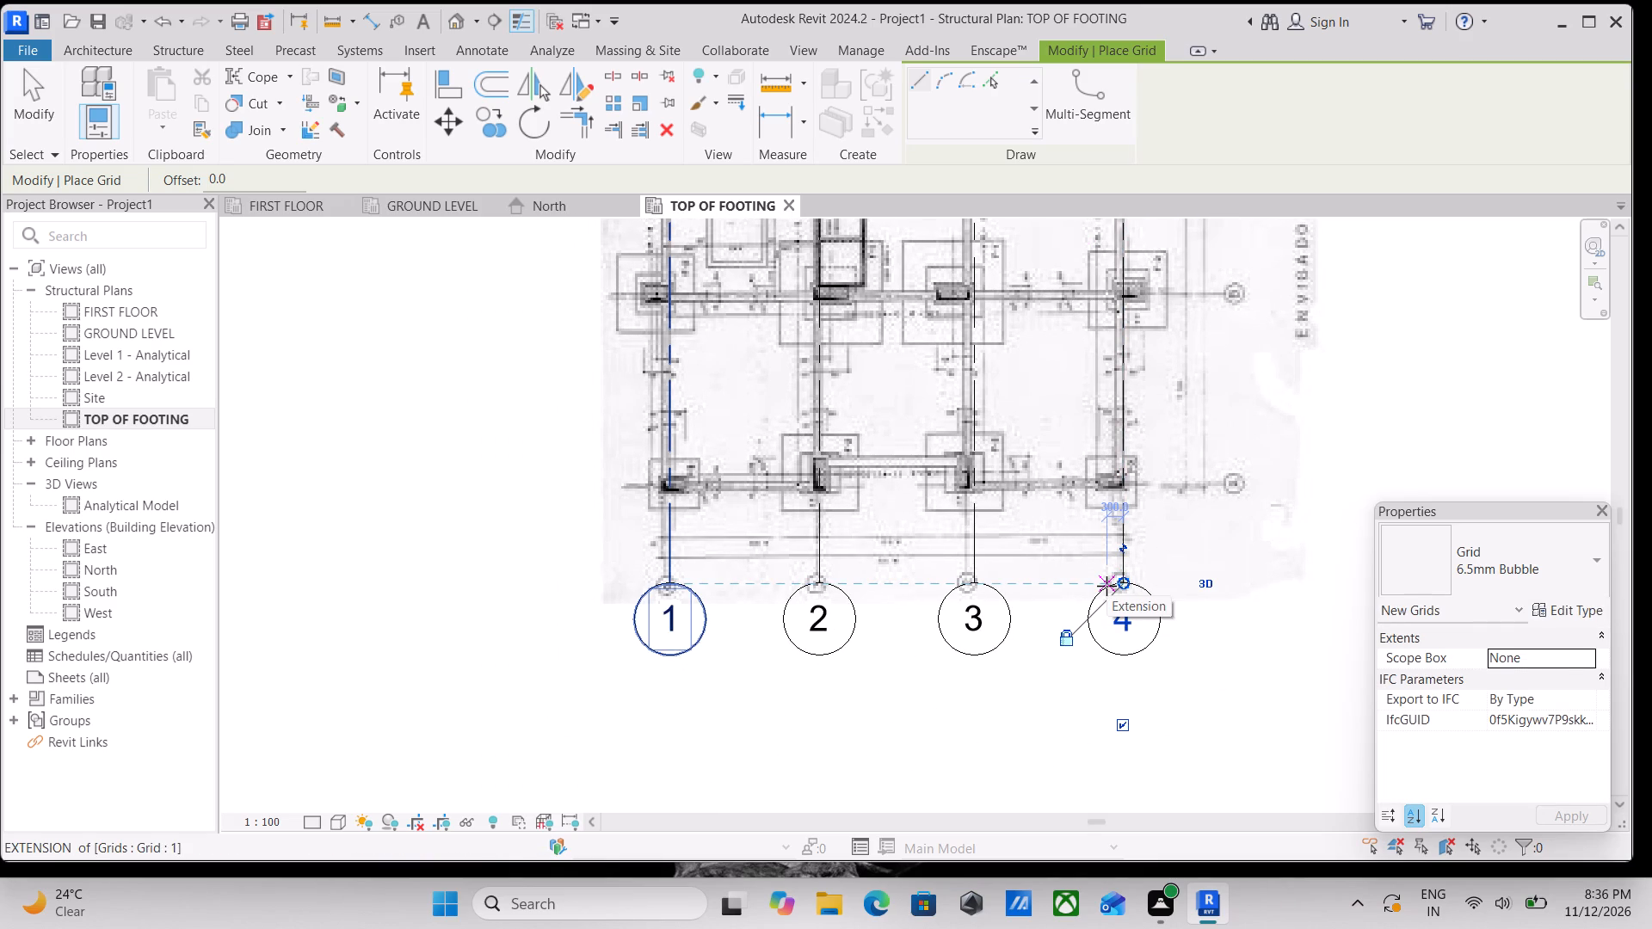
Draw a grid line across the plan image's top row of columns, from left of the first column to near the row's right-hand grid bubble.
{"action": "middle_click_drag", "start_coordinate": [1122, 517], "coordinate": [1144, 675]}
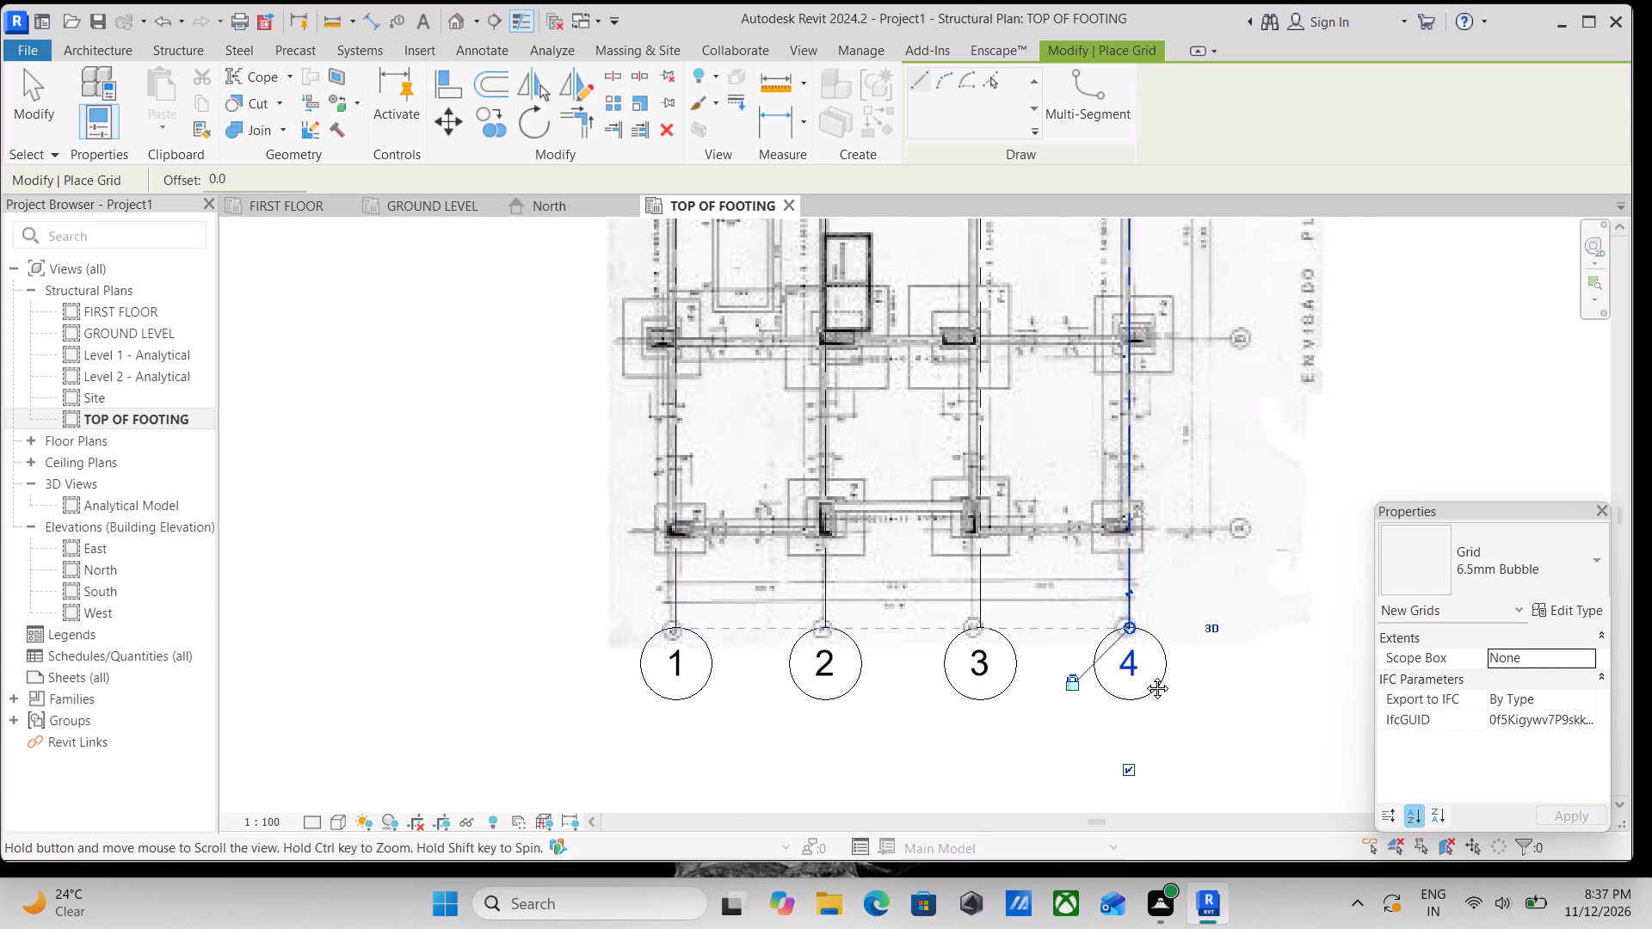
{"action": "middle_click_drag", "start_coordinate": [1144, 675], "coordinate": [1192, 839]}
{"action": "scroll", "coordinate": [965, 513], "scroll_direction": "down", "scroll_amount": 2}
{"action": "middle_click_drag", "start_coordinate": [965, 512], "coordinate": [1036, 648]}
{"action": "scroll", "coordinate": [959, 471], "scroll_direction": "up", "scroll_amount": 7}
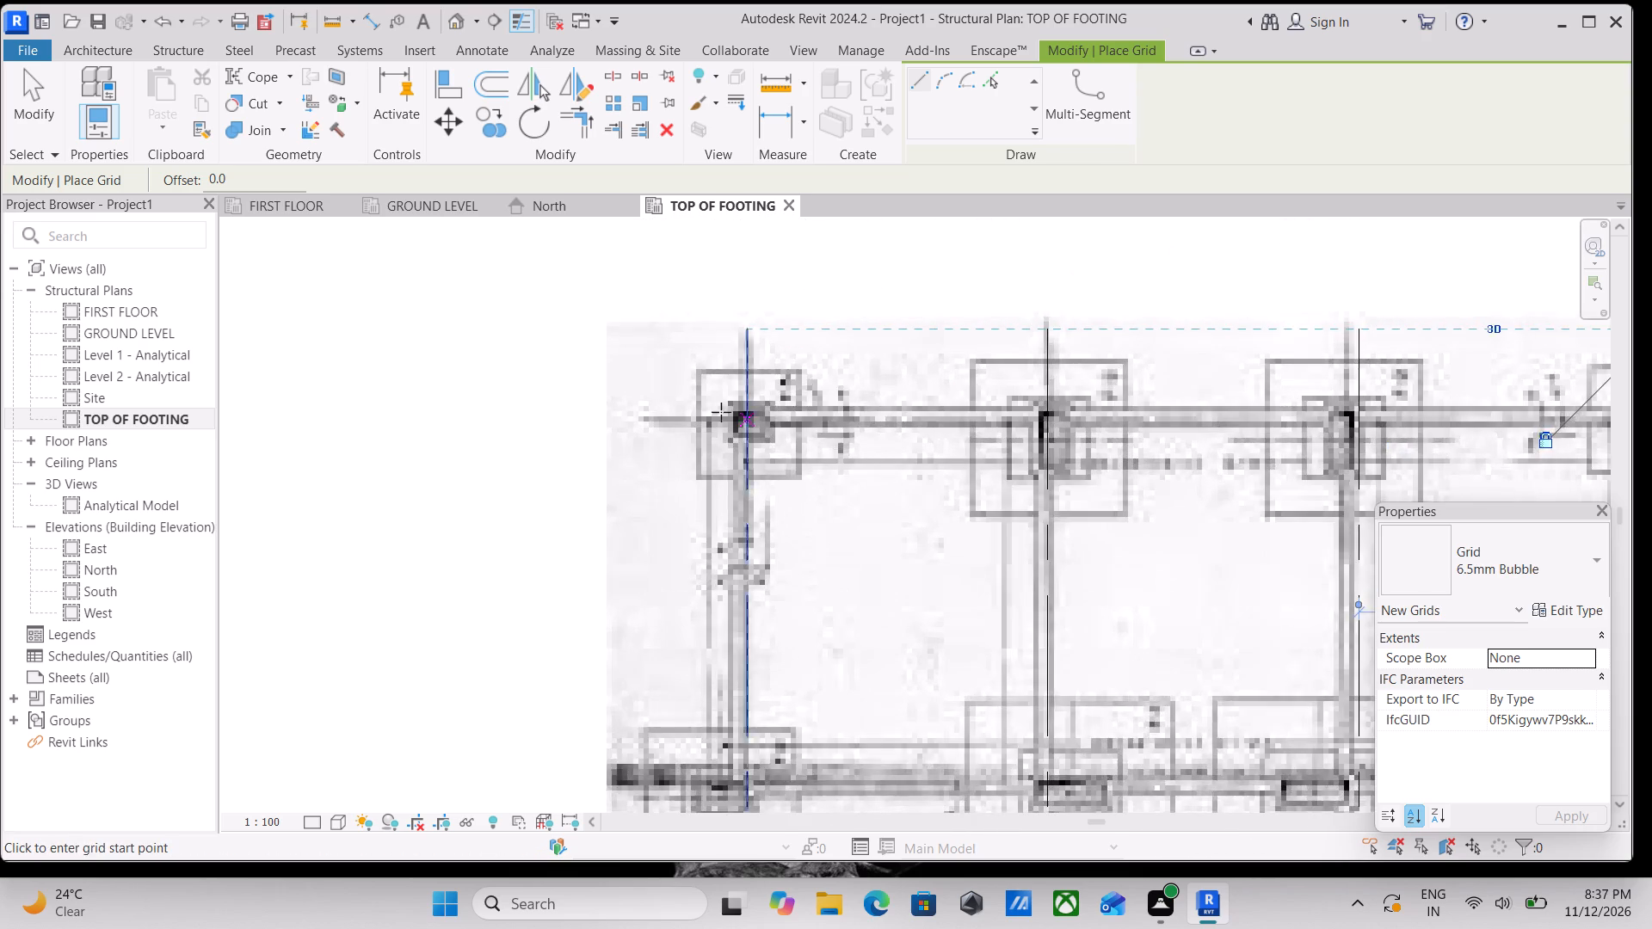
{"action": "scroll", "coordinate": [648, 394], "scroll_direction": "up", "scroll_amount": 3}
{"action": "left_click", "coordinate": [632, 433]}
{"action": "scroll", "coordinate": [1156, 434], "scroll_direction": "down", "scroll_amount": 1}
{"action": "middle_click_drag", "start_coordinate": [1156, 434], "coordinate": [896, 422]}
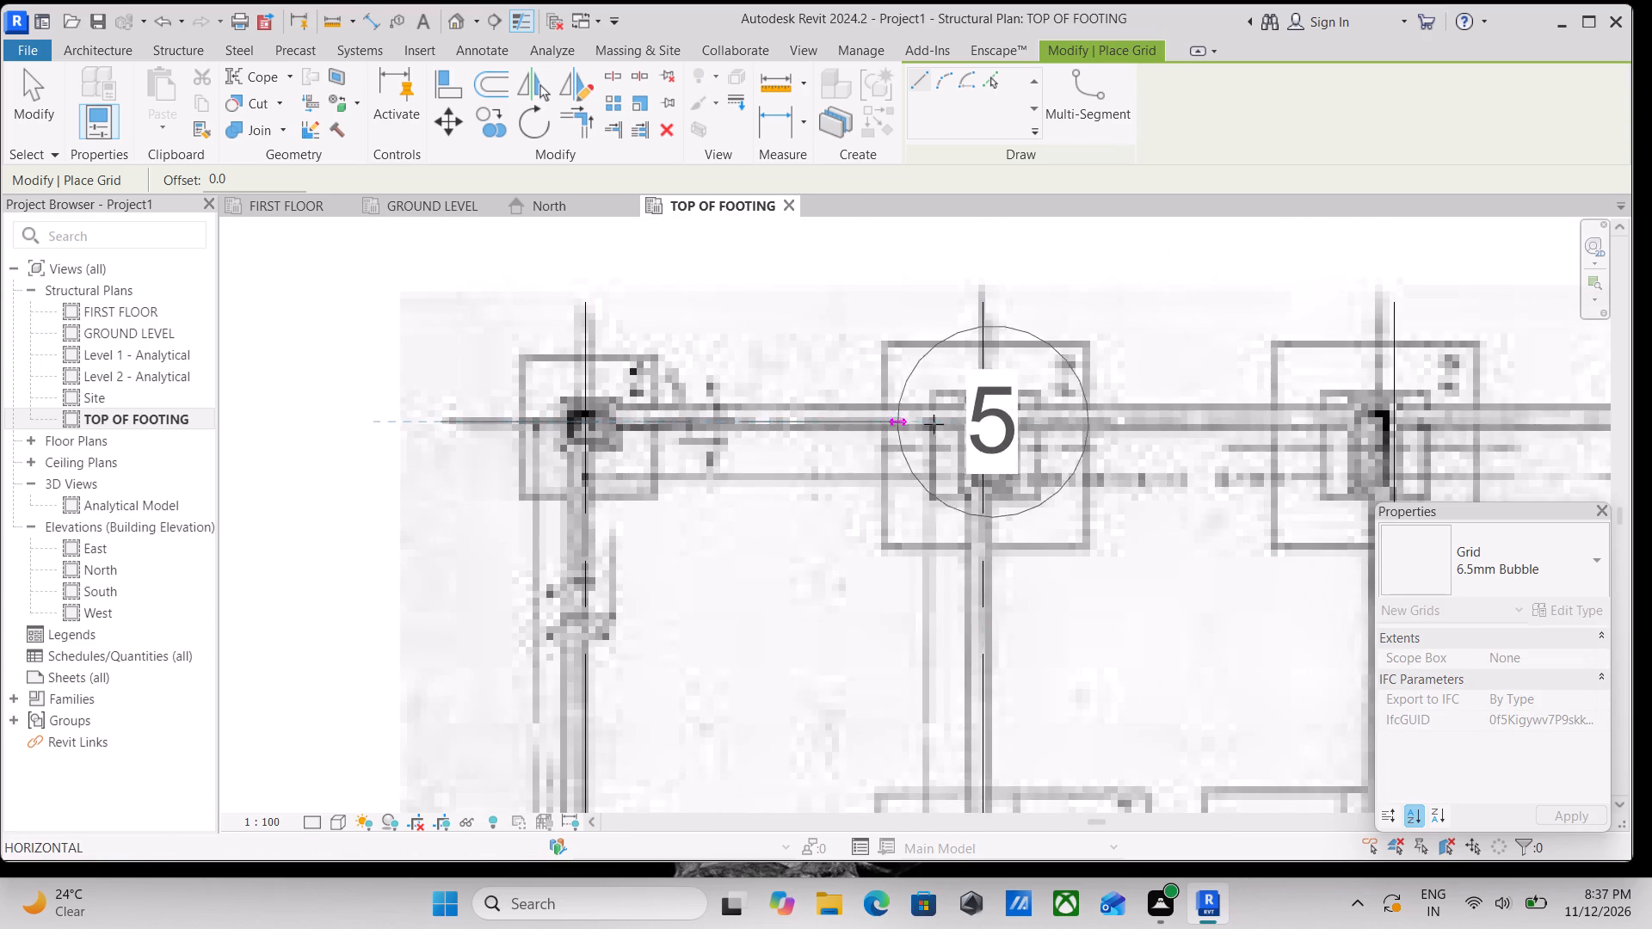
{"action": "scroll", "coordinate": [1199, 431], "scroll_direction": "down", "scroll_amount": 2}
{"action": "middle_click_drag", "start_coordinate": [1200, 431], "coordinate": [646, 423]}
{"action": "scroll", "coordinate": [1088, 437], "scroll_direction": "down", "scroll_amount": 1}
{"action": "middle_click_drag", "start_coordinate": [1088, 437], "coordinate": [885, 430]}
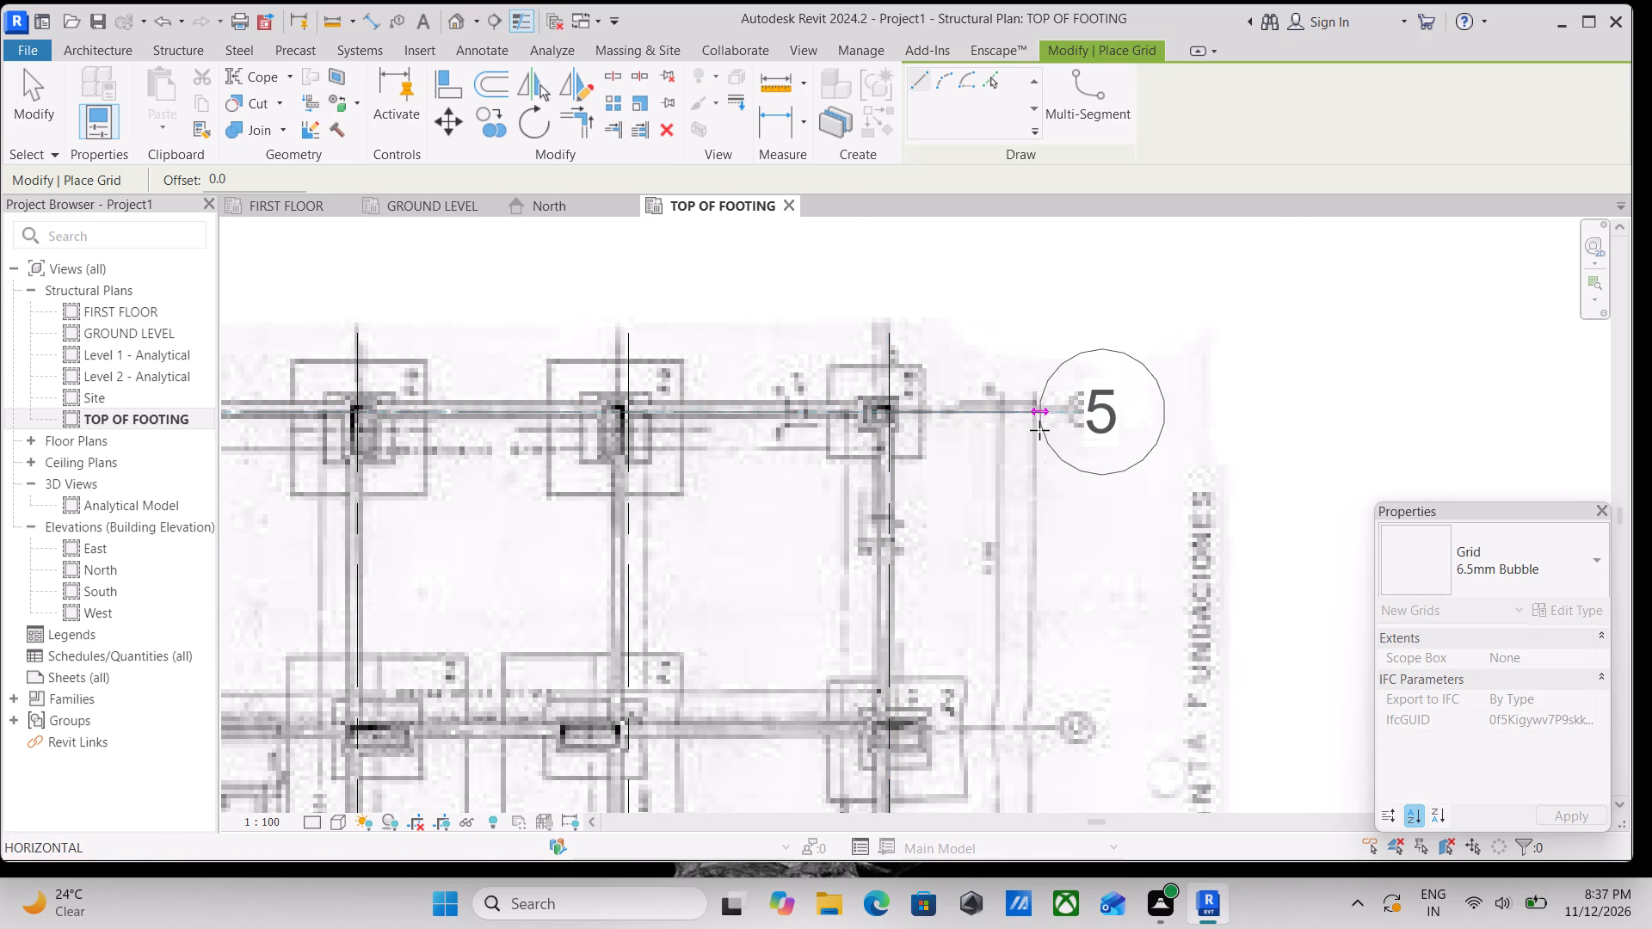
{"action": "left_click", "coordinate": [1065, 435]}
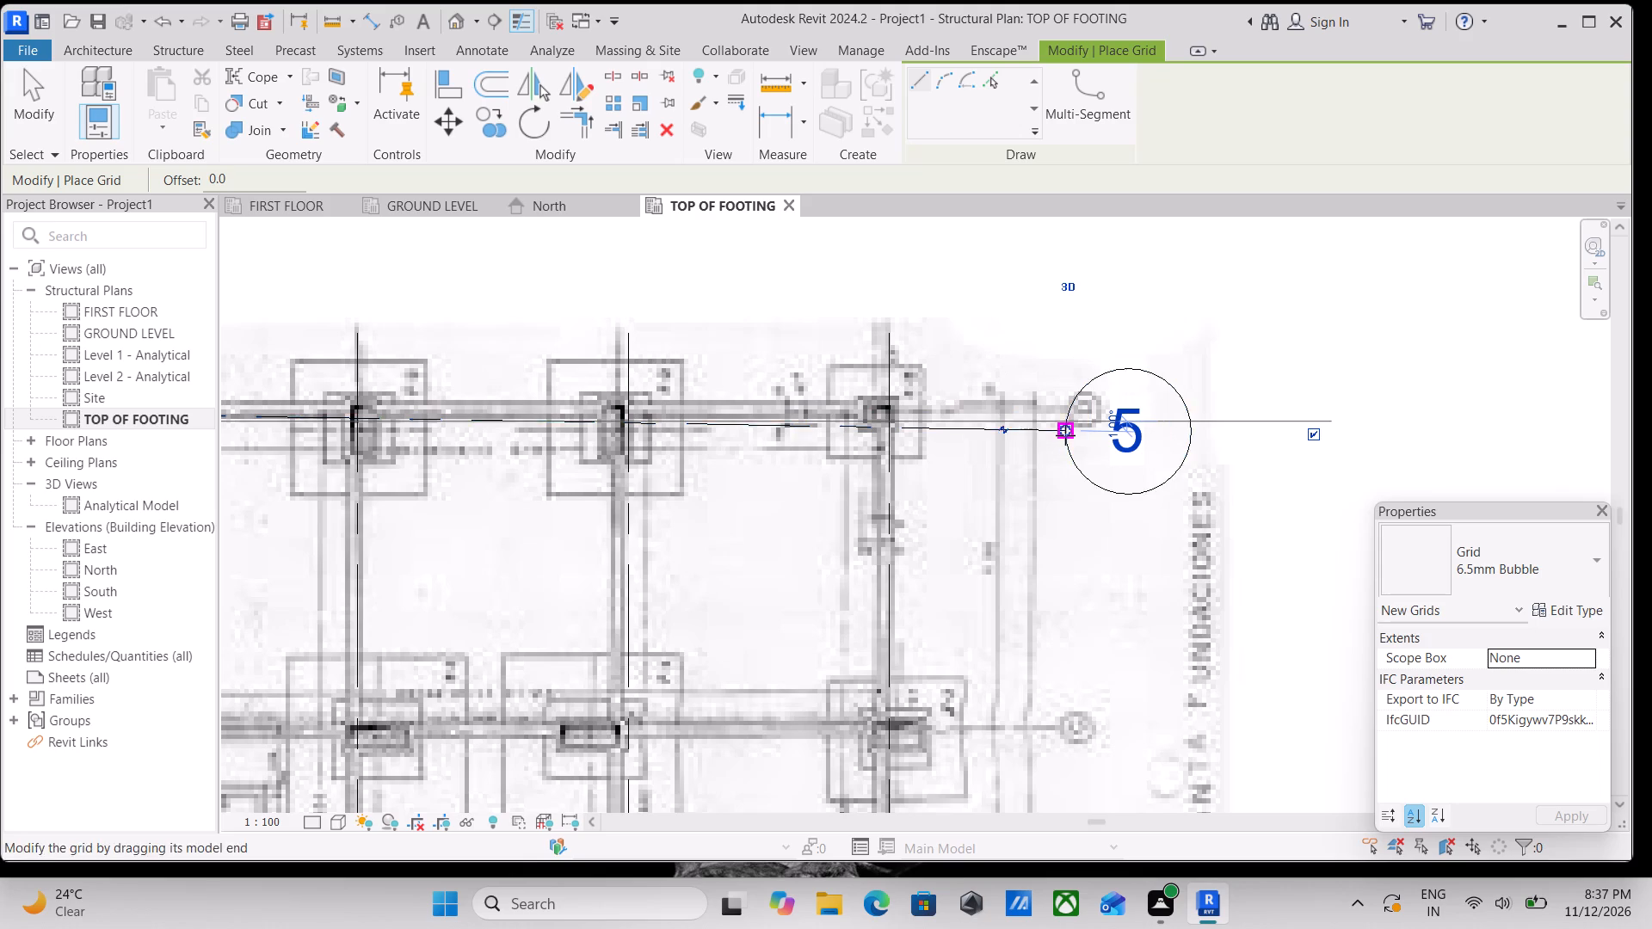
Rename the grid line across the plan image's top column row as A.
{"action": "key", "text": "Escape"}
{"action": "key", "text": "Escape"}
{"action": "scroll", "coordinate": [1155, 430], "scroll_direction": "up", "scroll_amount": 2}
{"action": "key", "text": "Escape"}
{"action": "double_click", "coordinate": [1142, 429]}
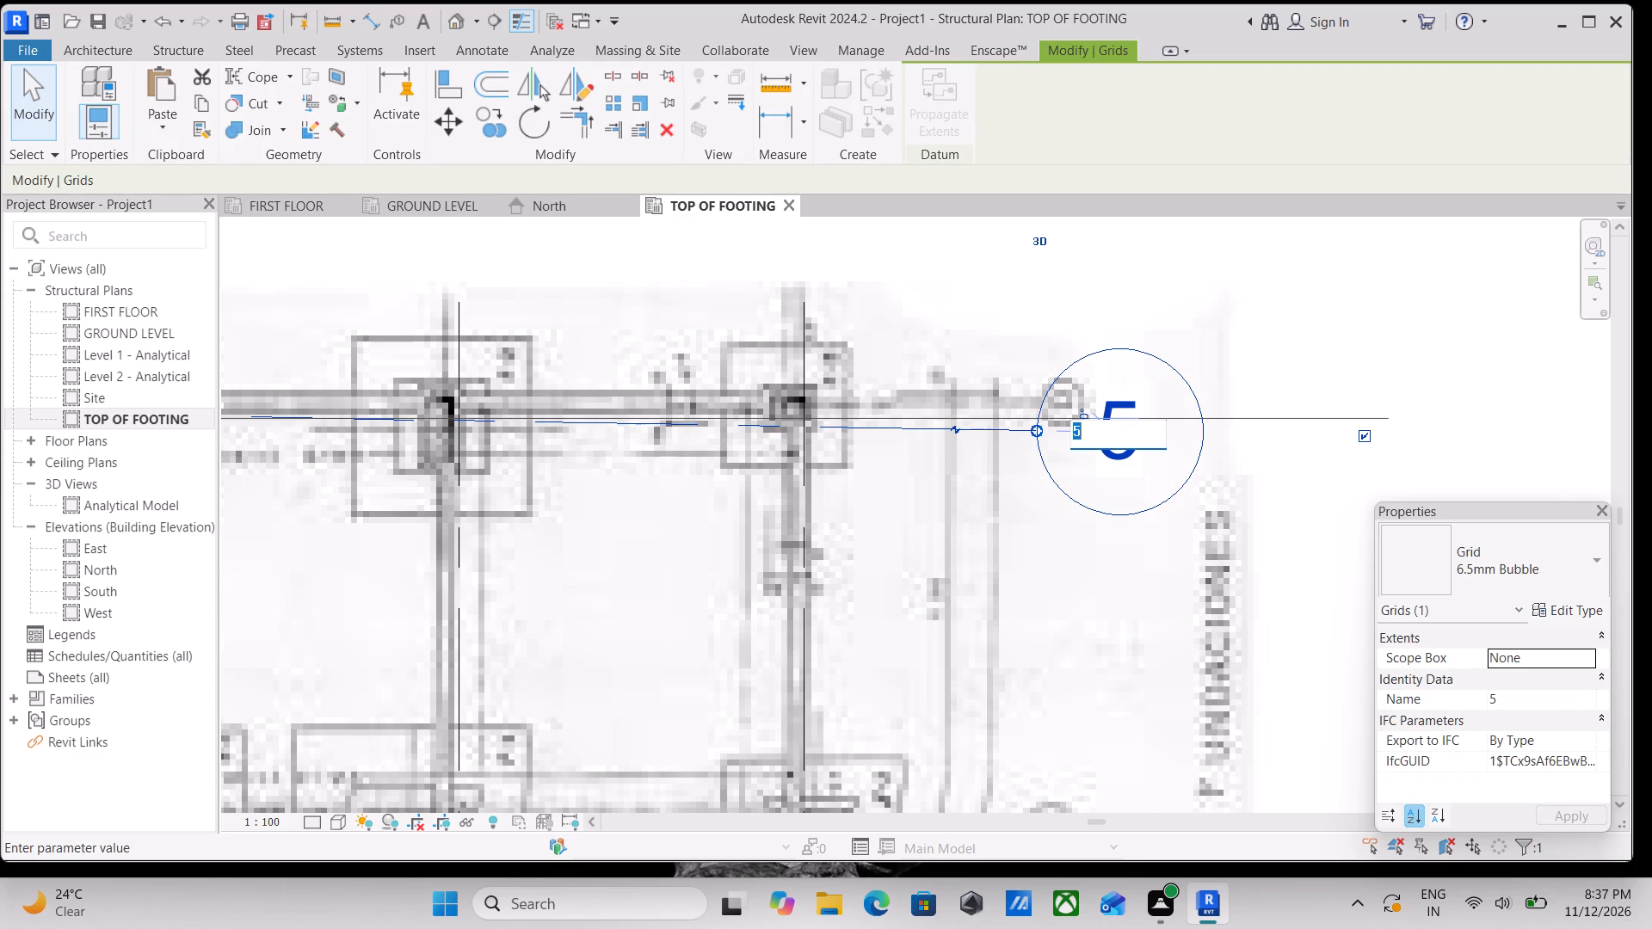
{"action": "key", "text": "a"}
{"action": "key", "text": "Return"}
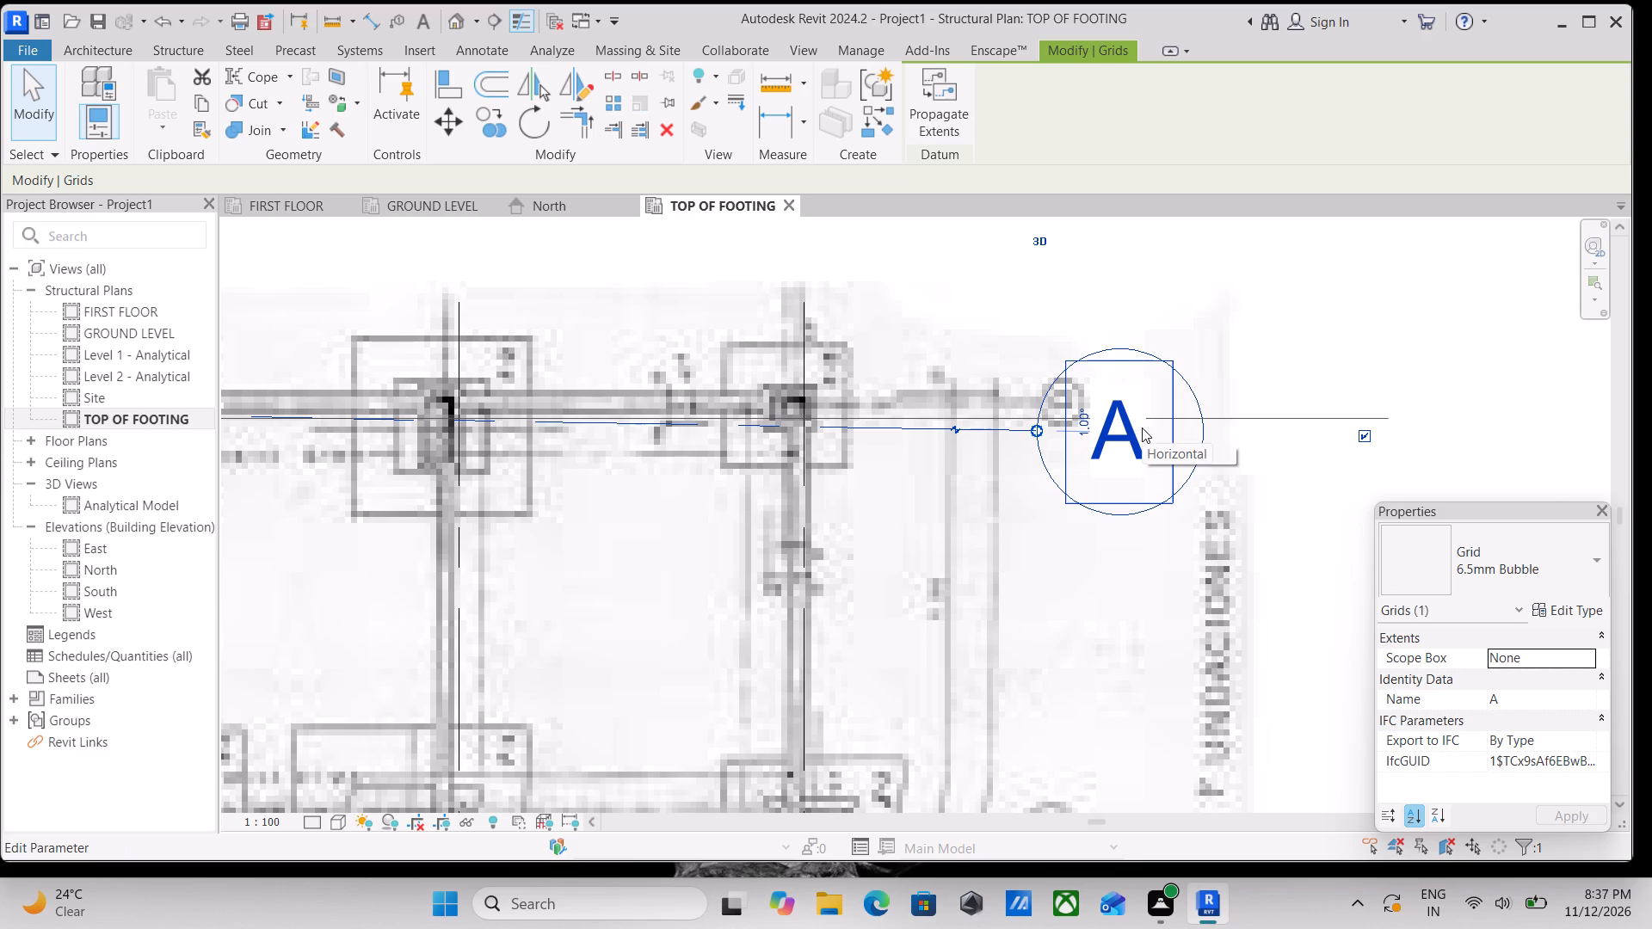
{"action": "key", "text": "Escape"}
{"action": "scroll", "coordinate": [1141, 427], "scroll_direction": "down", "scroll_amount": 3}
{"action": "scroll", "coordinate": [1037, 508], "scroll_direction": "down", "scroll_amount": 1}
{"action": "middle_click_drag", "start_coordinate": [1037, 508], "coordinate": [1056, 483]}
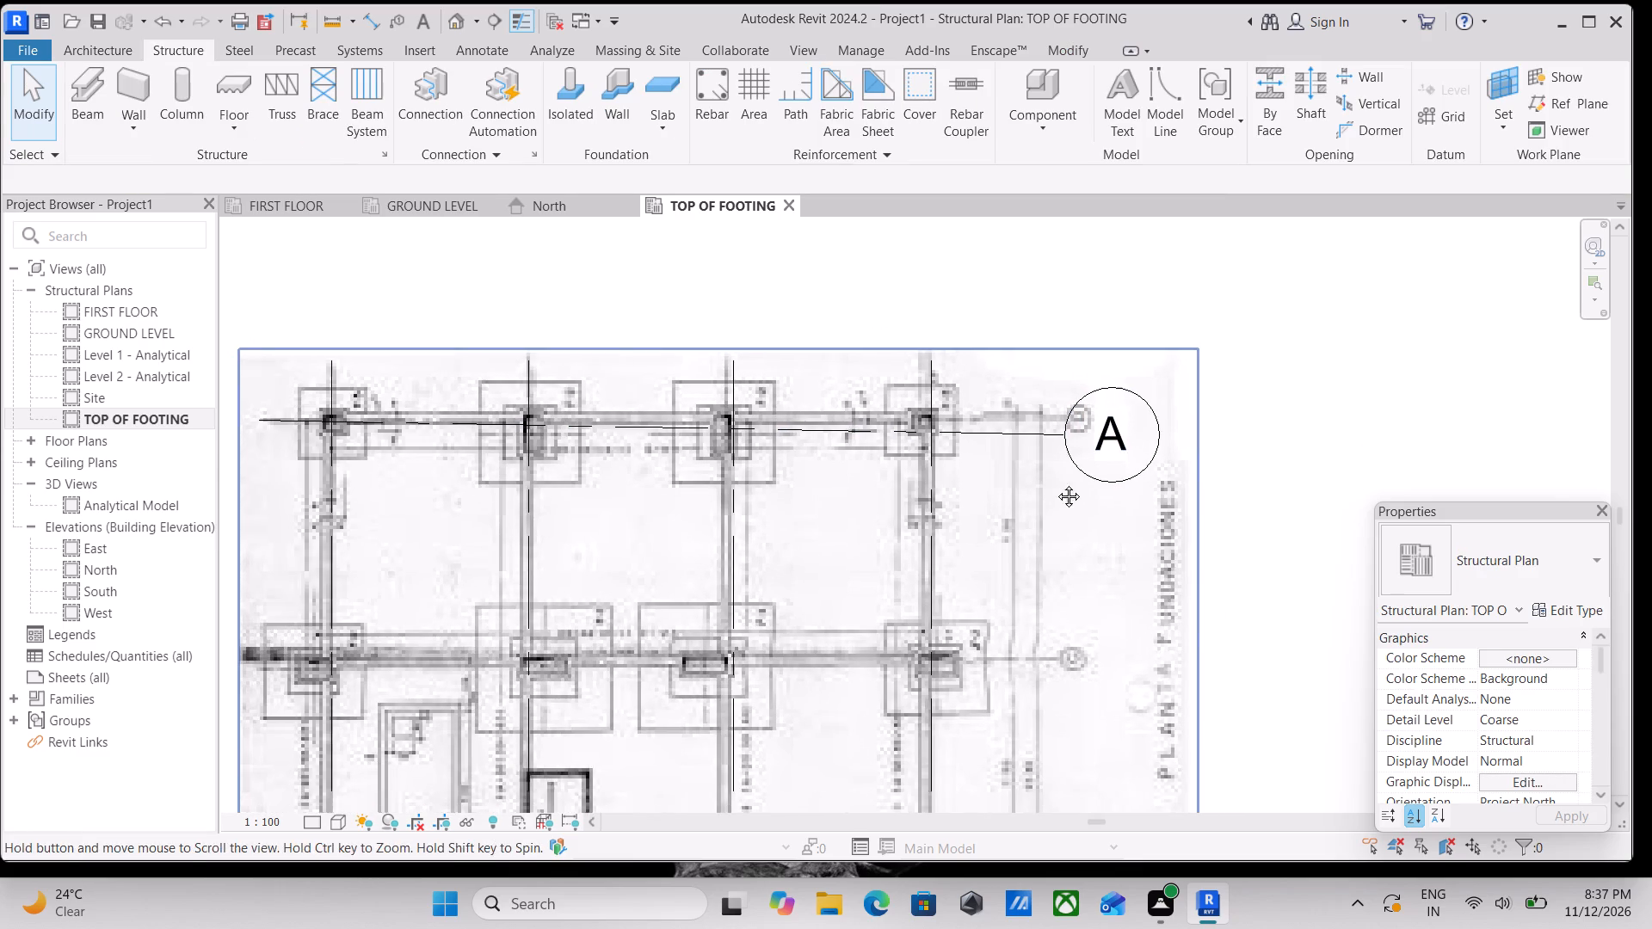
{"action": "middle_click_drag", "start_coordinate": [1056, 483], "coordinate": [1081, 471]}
Delete the slanted grid line A across the top column row.
{"action": "scroll", "coordinate": [1096, 414], "scroll_direction": "up", "scroll_amount": 2}
{"action": "left_click", "coordinate": [1083, 415]}
{"action": "right_click", "coordinate": [1083, 415]}
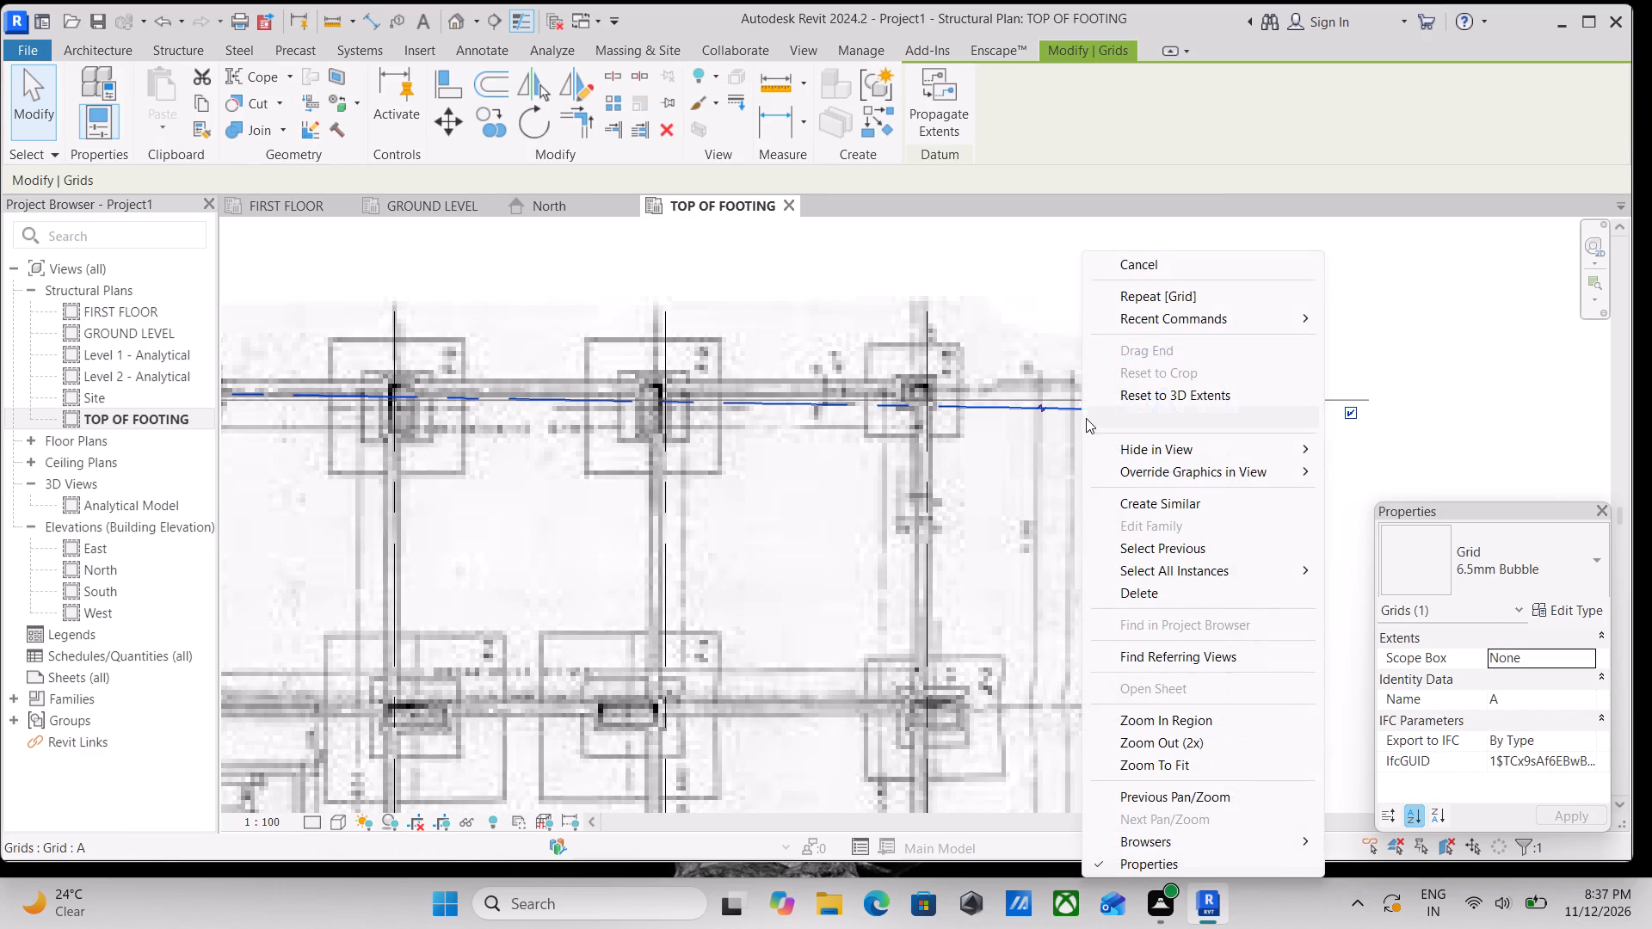
{"action": "left_click", "coordinate": [1150, 598]}
{"action": "scroll", "coordinate": [1098, 549], "scroll_direction": "down", "scroll_amount": 1}
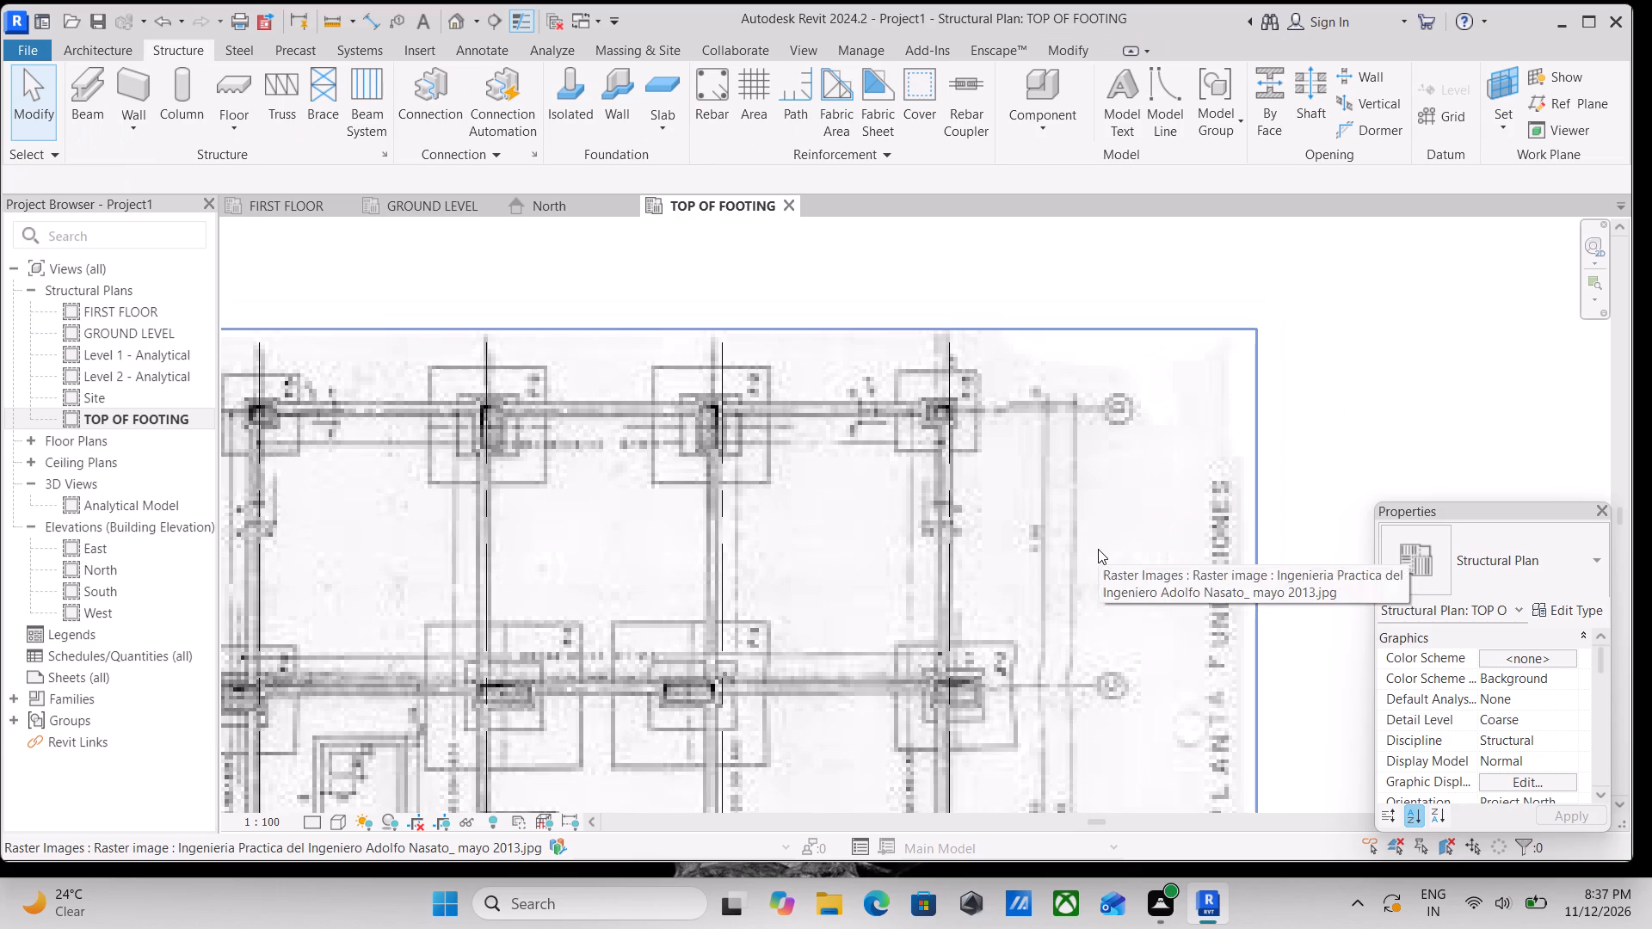
{"action": "scroll", "coordinate": [1088, 540], "scroll_direction": "down", "scroll_amount": 1}
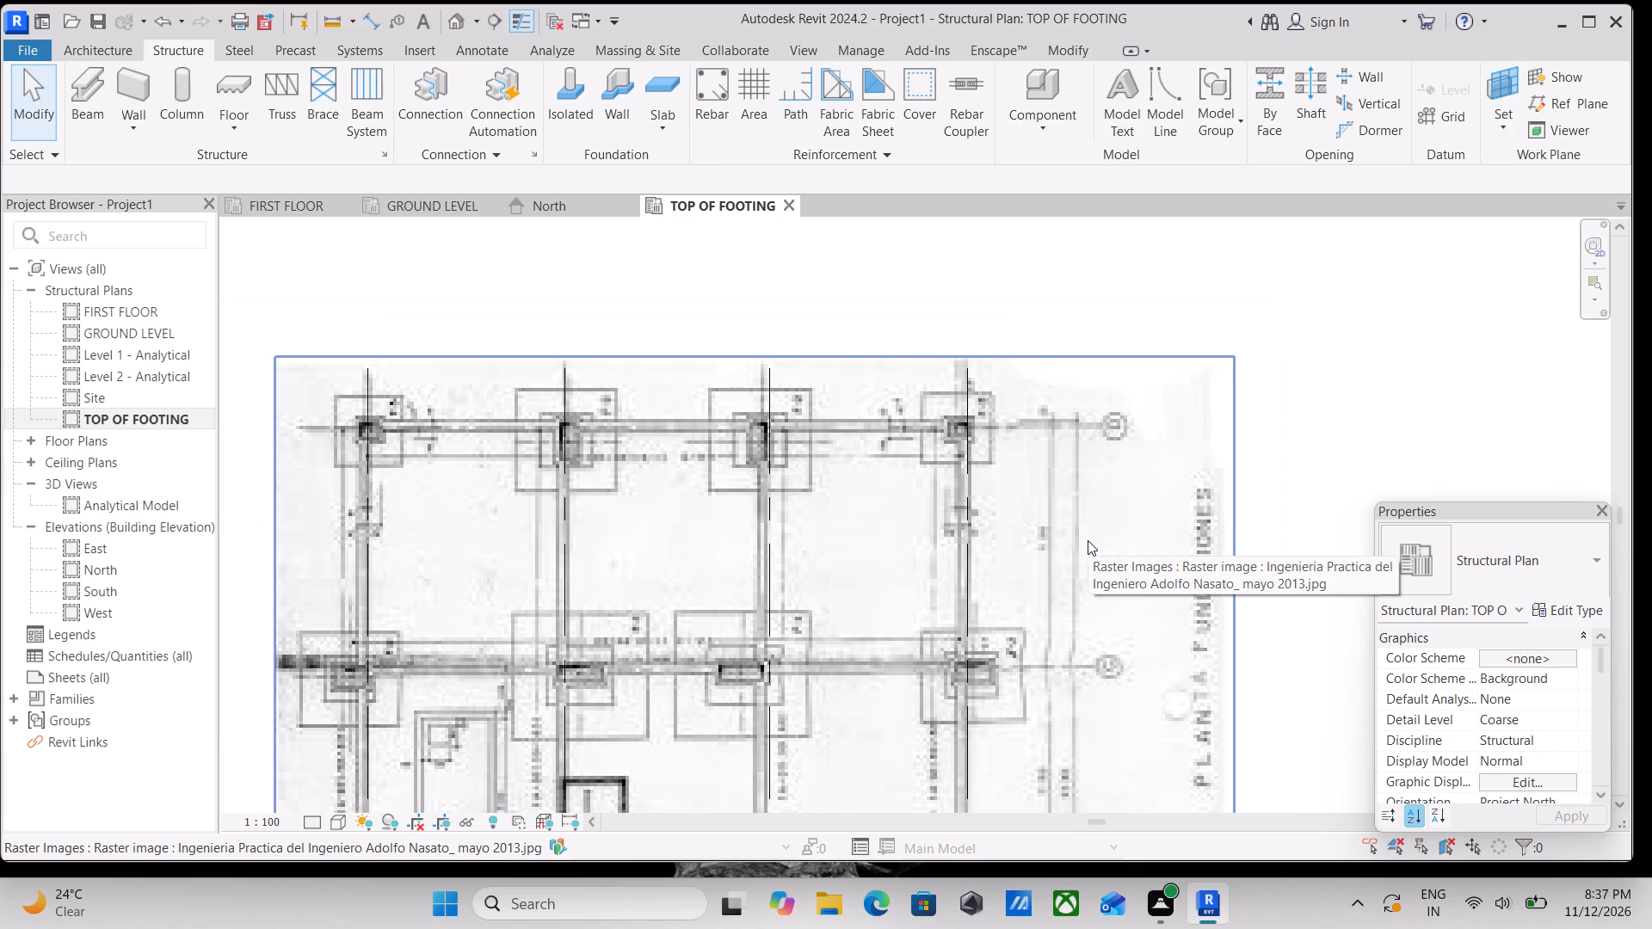
Draw a horizontal grid line along the plan image's top column row, from left of the first column to just past the row's printed bubble.
{"action": "middle_click_drag", "start_coordinate": [1024, 544], "coordinate": [1298, 523]}
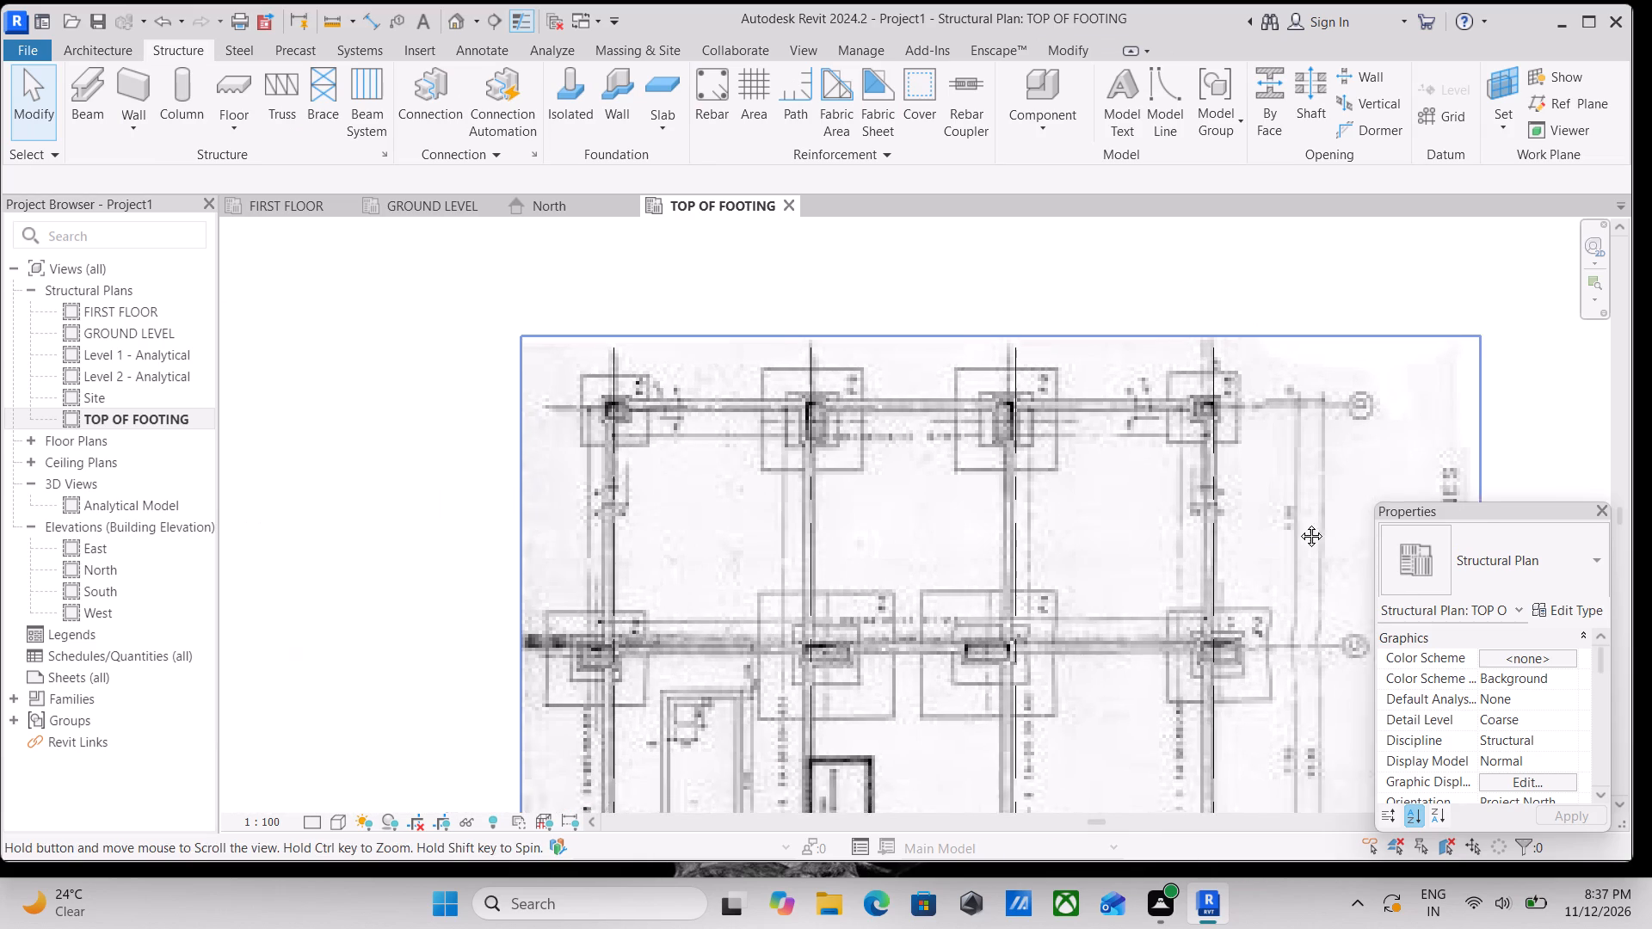
{"action": "middle_click_drag", "start_coordinate": [1298, 523], "coordinate": [1299, 523]}
{"action": "scroll", "coordinate": [1008, 518], "scroll_direction": "up", "scroll_amount": 4}
{"action": "type", "text": "GR"}
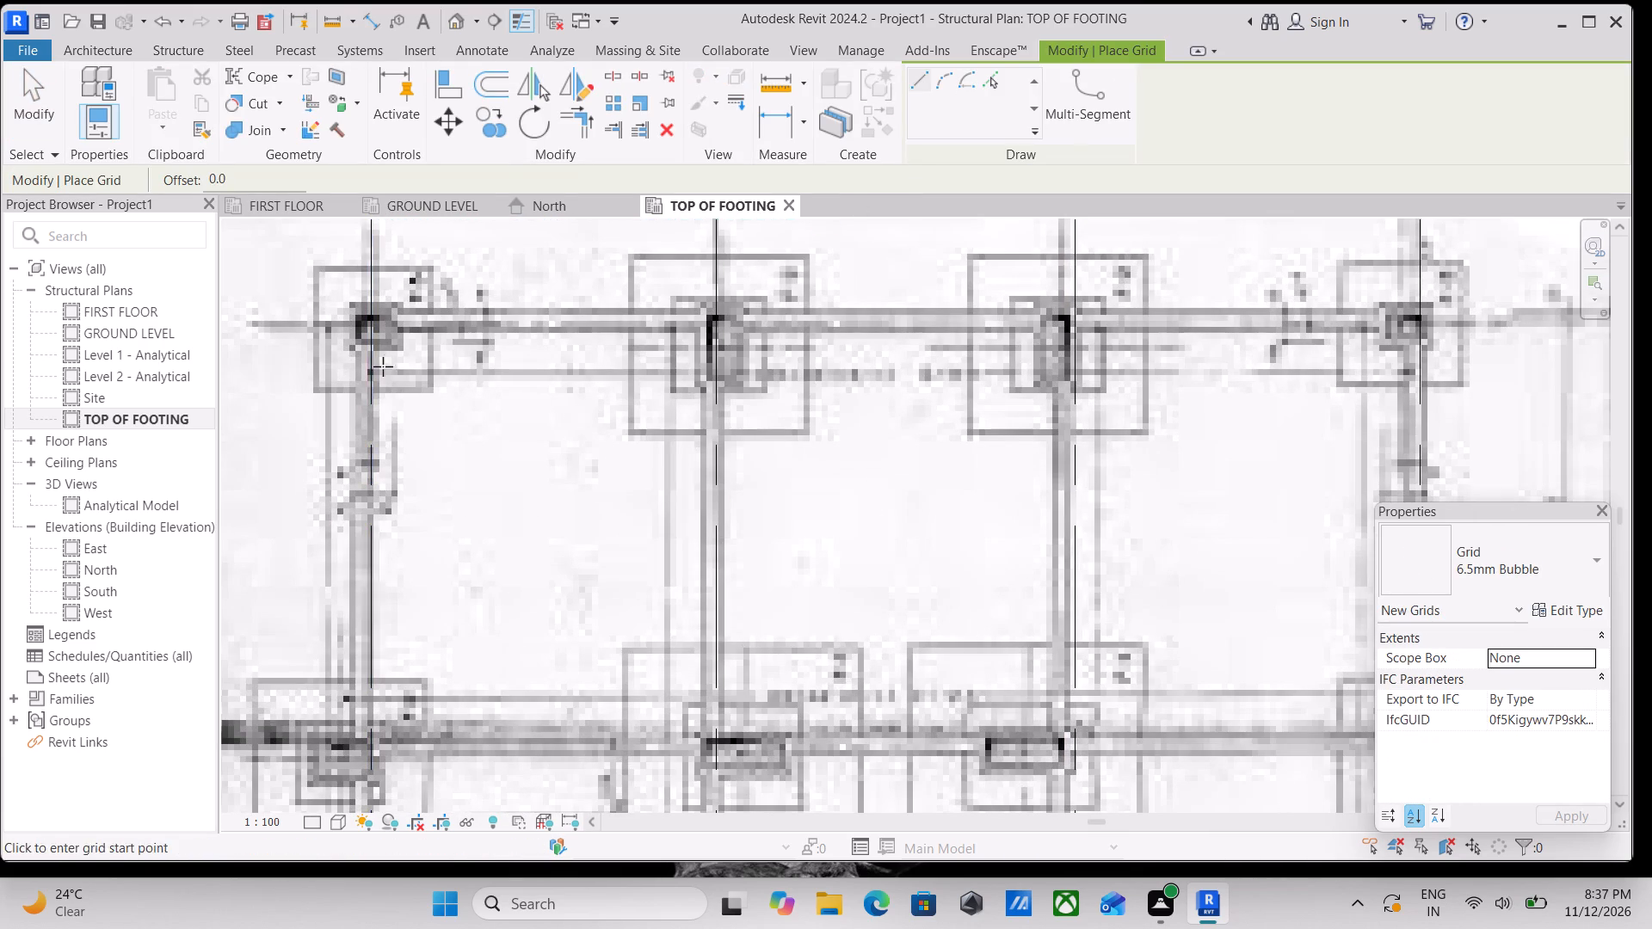
{"action": "scroll", "coordinate": [368, 364], "scroll_direction": "down", "scroll_amount": 2}
{"action": "middle_click_drag", "start_coordinate": [409, 366], "coordinate": [614, 405]}
{"action": "left_click_drag", "start_coordinate": [478, 369], "coordinate": [486, 370]}
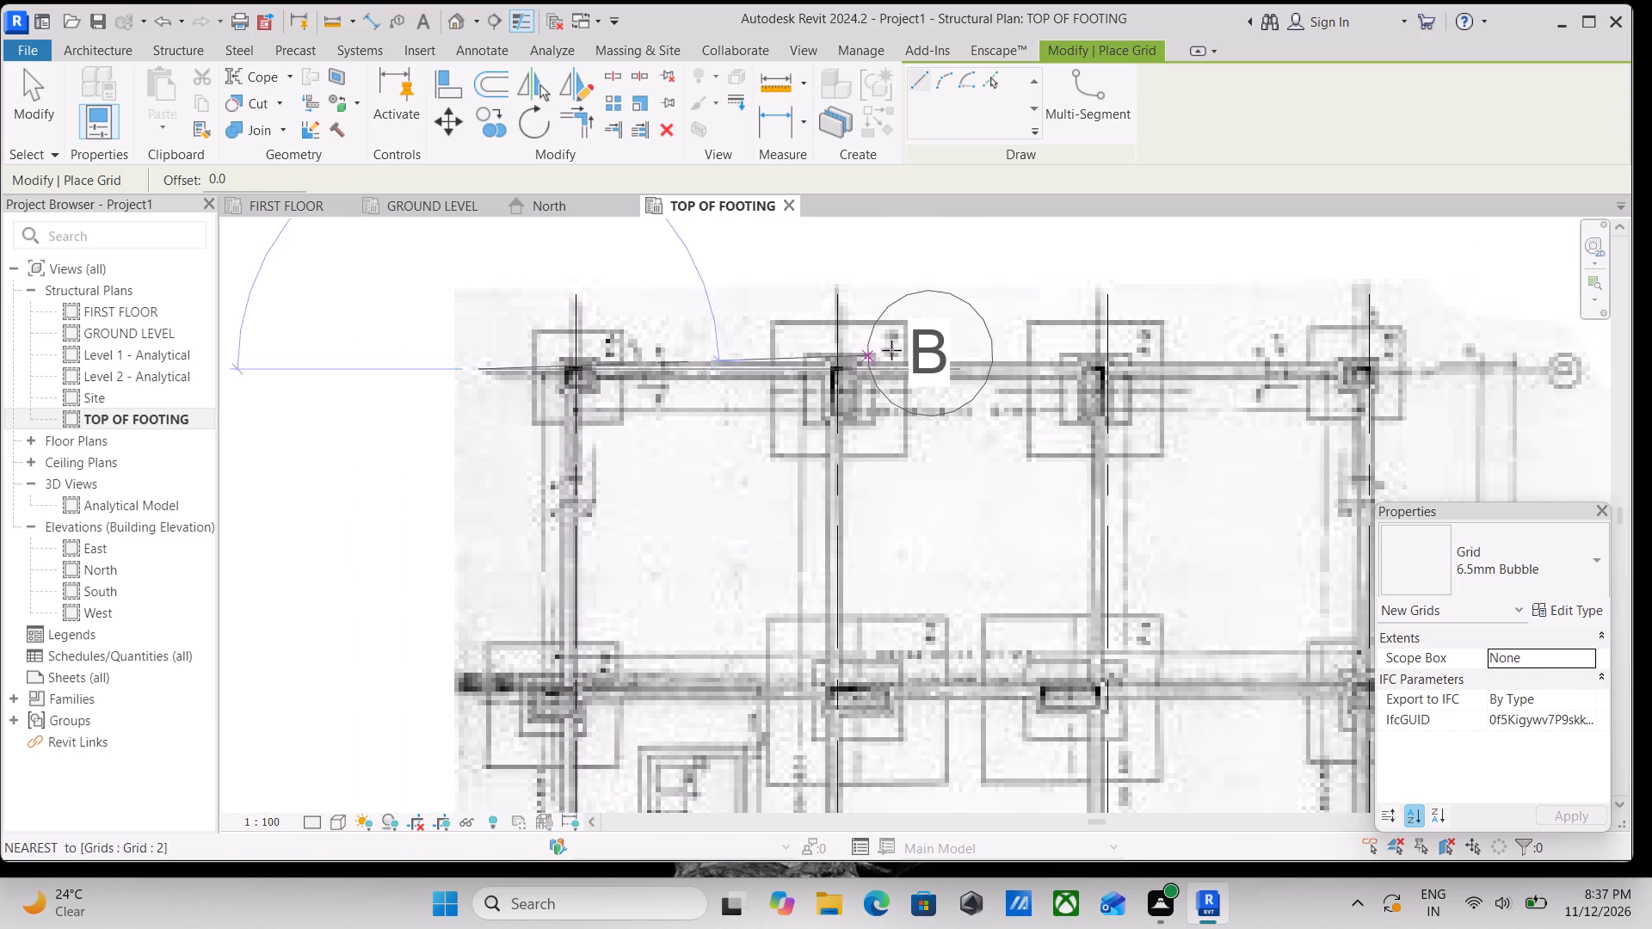
{"action": "middle_click_drag", "start_coordinate": [891, 350], "coordinate": [749, 318]}
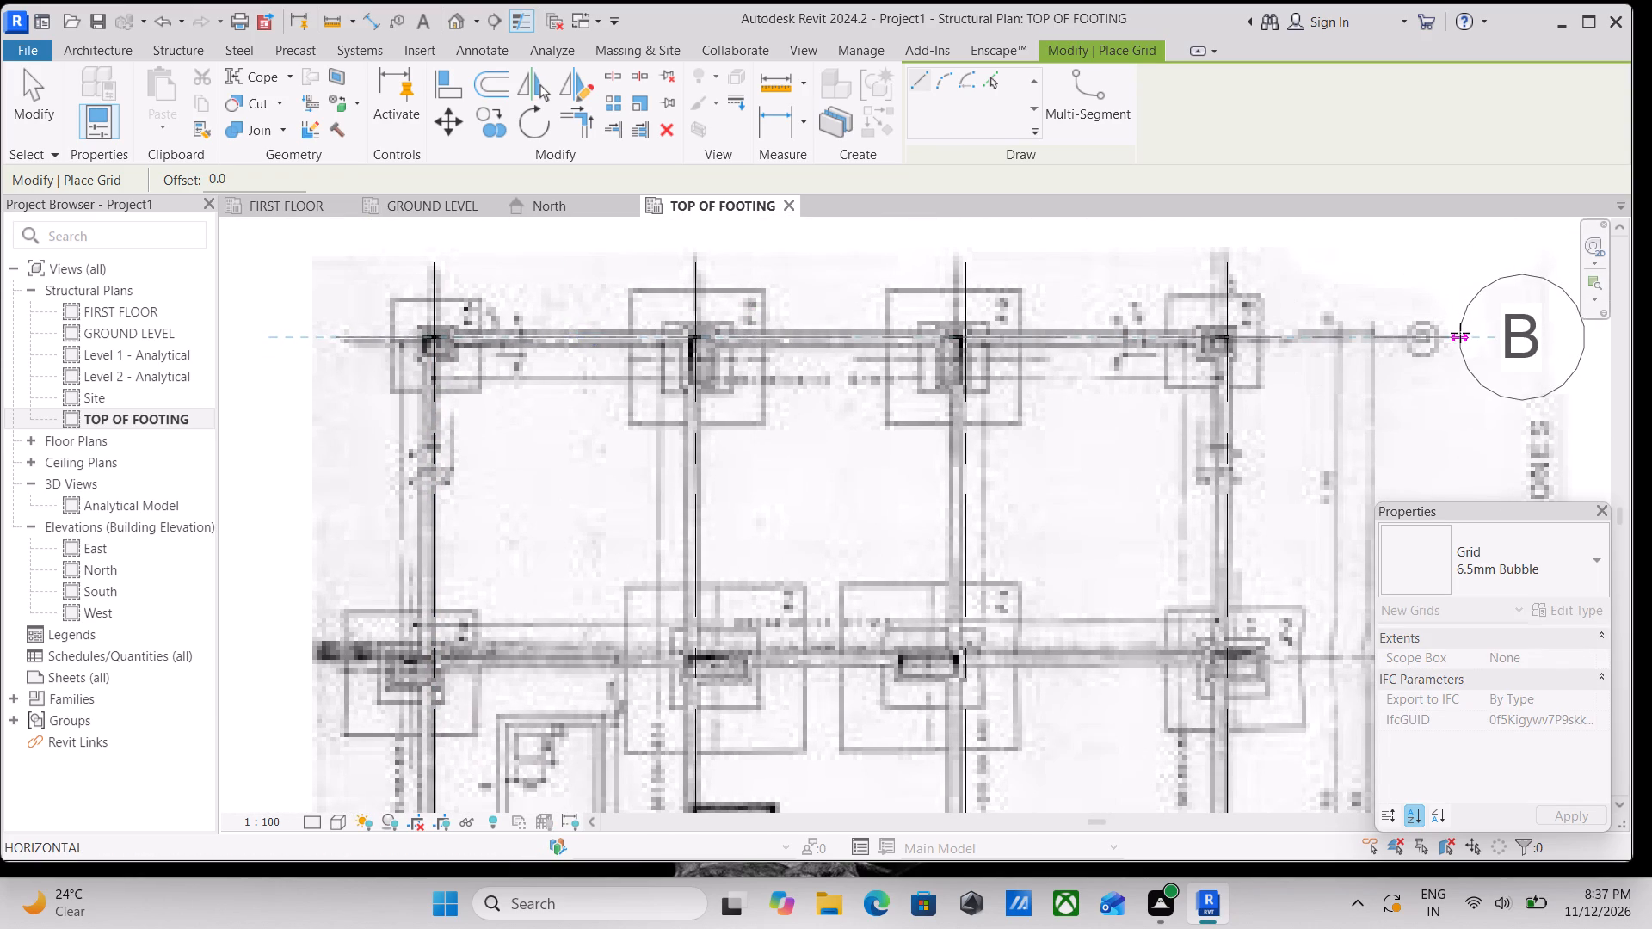
{"action": "left_click", "coordinate": [1476, 336]}
{"action": "scroll", "coordinate": [1476, 336], "scroll_direction": "down", "scroll_amount": 1}
{"action": "middle_click_drag", "start_coordinate": [1476, 336], "coordinate": [1222, 355]}
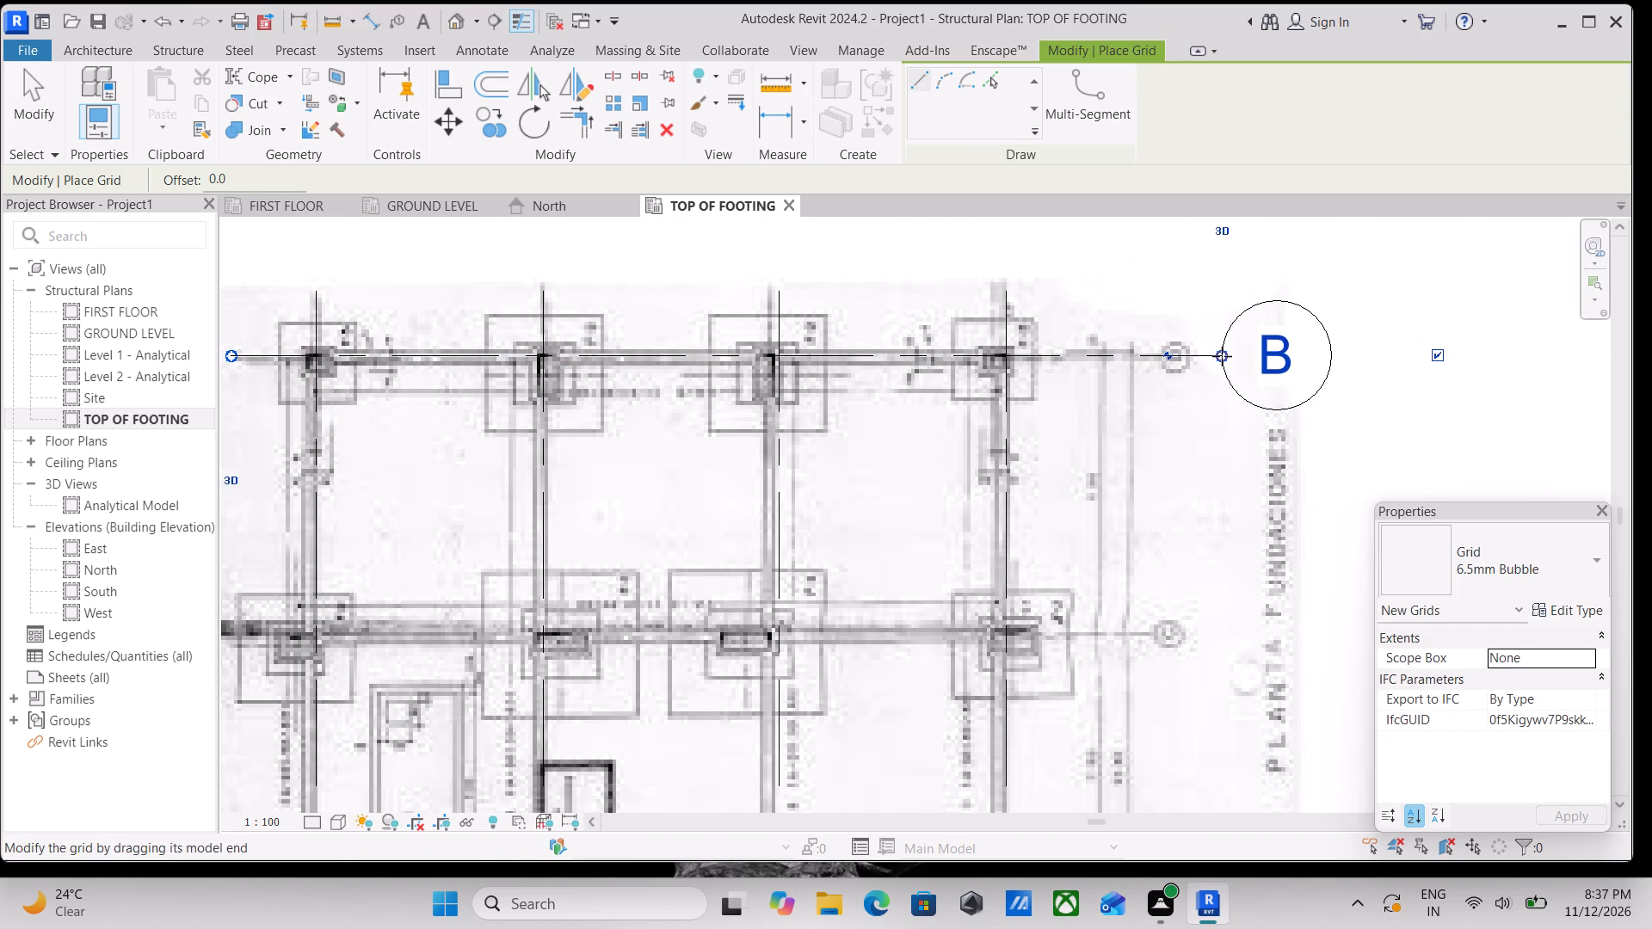
Rename the new top-row grid line as A.
{"action": "key", "text": "Escape"}
{"action": "scroll", "coordinate": [1302, 379], "scroll_direction": "up", "scroll_amount": 2}
{"action": "key", "text": "Escape"}
{"action": "double_click", "coordinate": [1255, 350]}
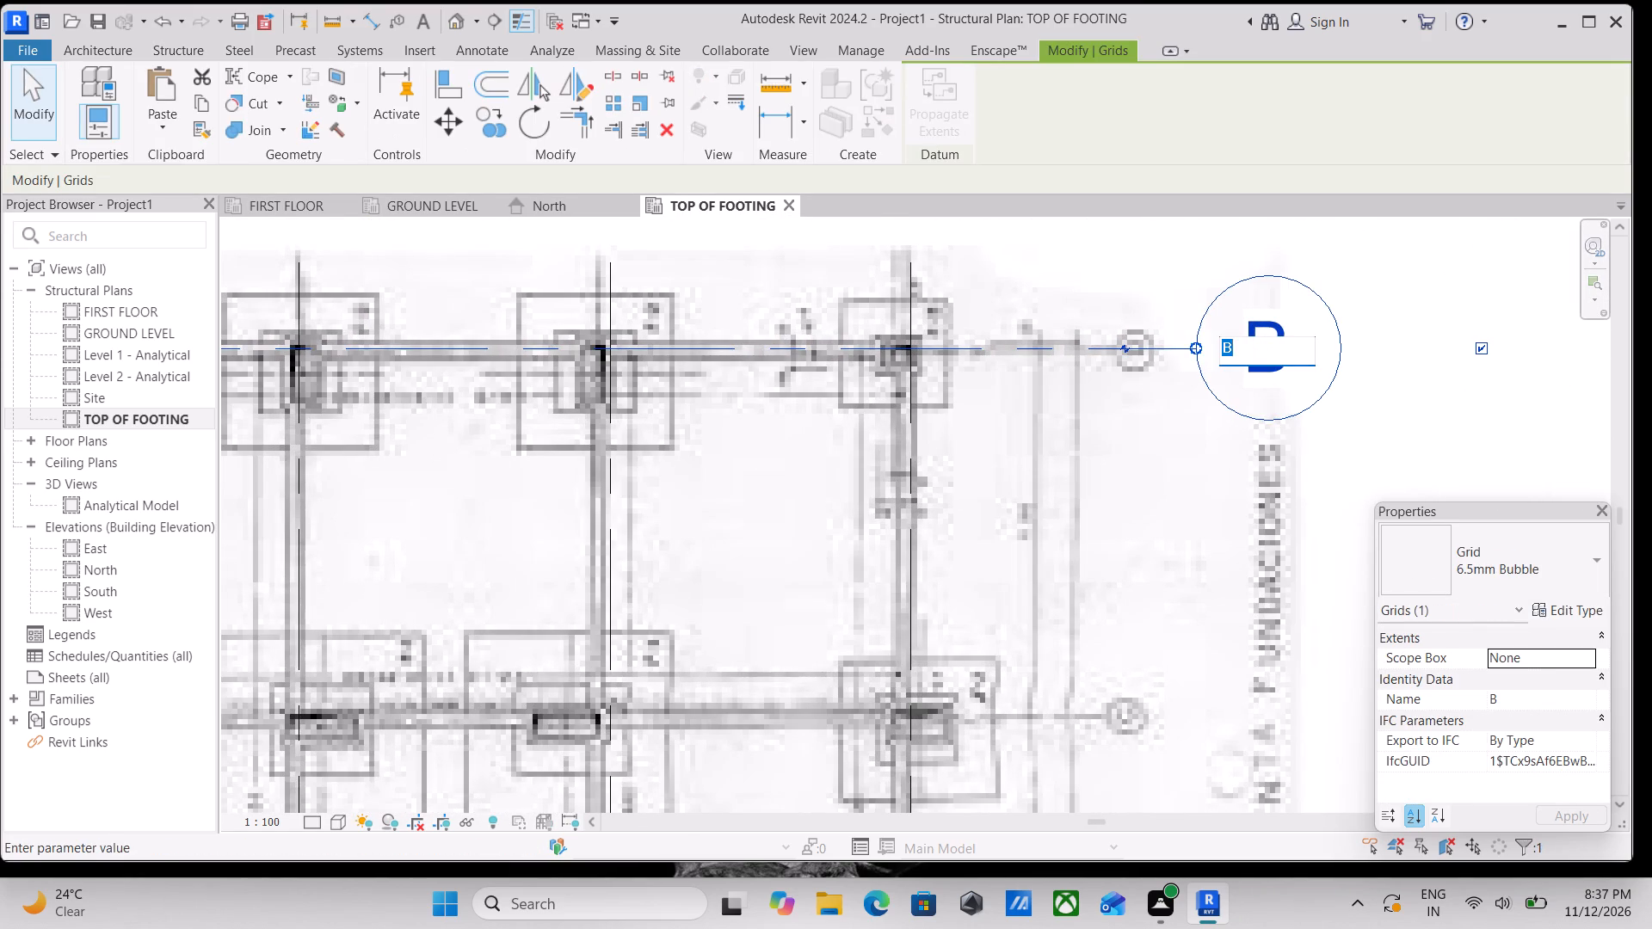
{"action": "key", "text": "a"}
{"action": "key", "text": "Return"}
{"action": "scroll", "coordinate": [1255, 350], "scroll_direction": "down", "scroll_amount": 3}
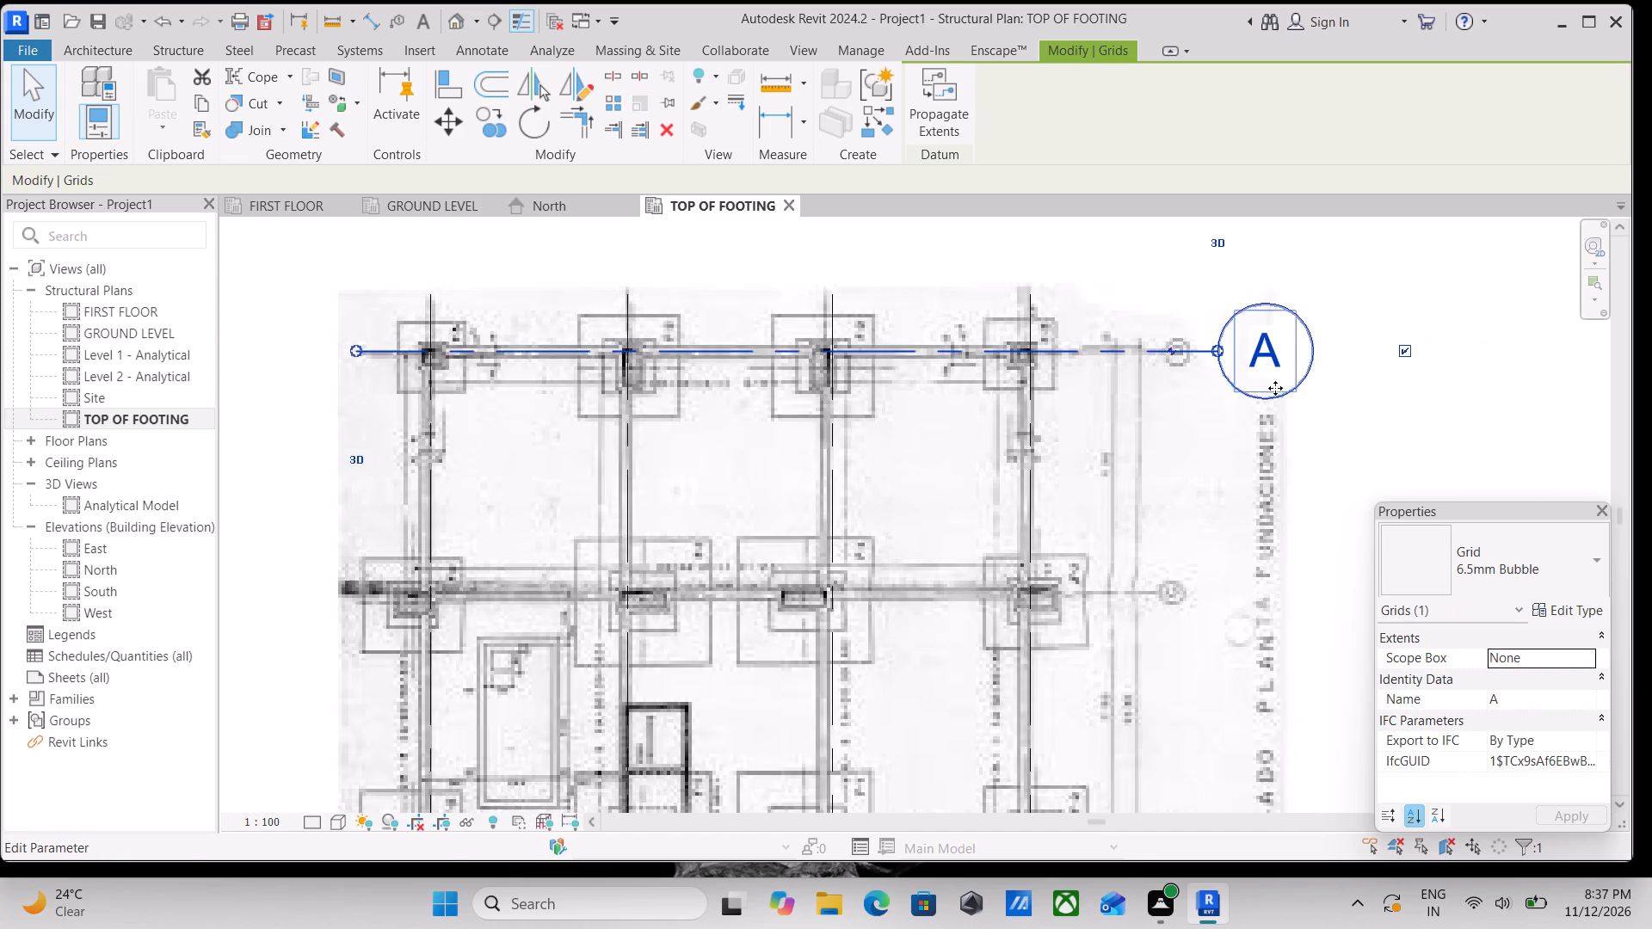
Draw a horizontal grid line along the plan image's second column row, ending just past the row's printed bubble.
{"action": "scroll", "coordinate": [1008, 409], "scroll_direction": "down", "scroll_amount": 3}
{"action": "middle_click_drag", "start_coordinate": [1008, 409], "coordinate": [1125, 331]}
{"action": "scroll", "coordinate": [939, 440], "scroll_direction": "up", "scroll_amount": 6}
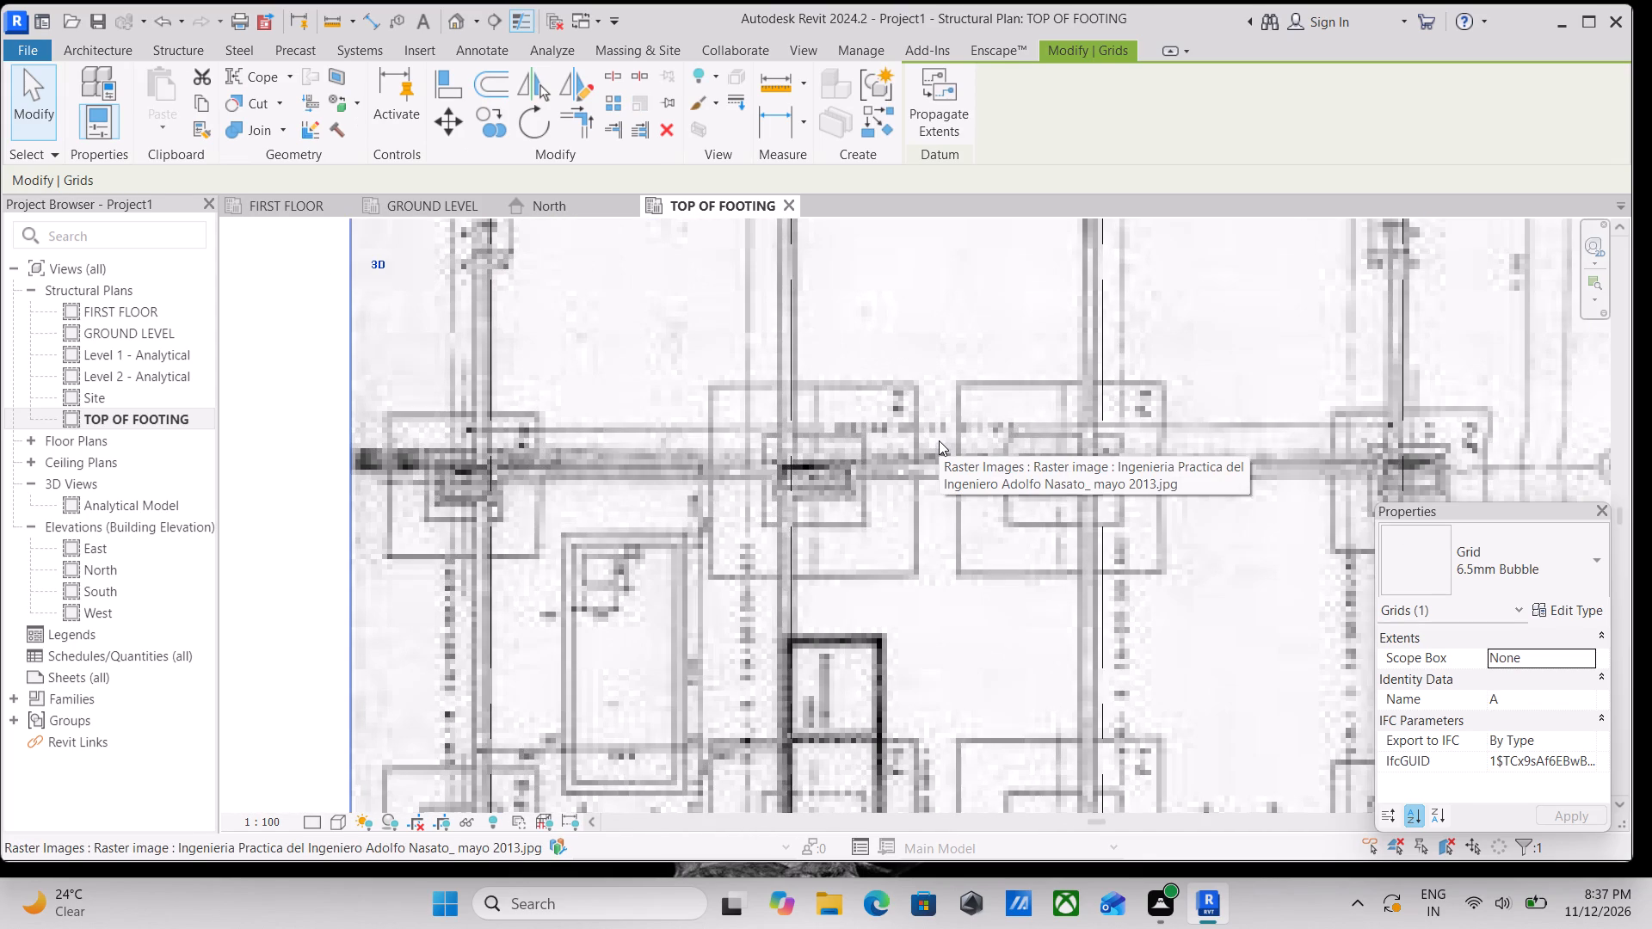
{"action": "scroll", "coordinate": [939, 440], "scroll_direction": "up", "scroll_amount": 2}
{"action": "type", "text": "GR"}
{"action": "scroll", "coordinate": [989, 446], "scroll_direction": "down", "scroll_amount": 2}
{"action": "scroll", "coordinate": [585, 543], "scroll_direction": "down", "scroll_amount": 2}
{"action": "middle_click_drag", "start_coordinate": [584, 543], "coordinate": [803, 535]}
{"action": "scroll", "coordinate": [658, 481], "scroll_direction": "down", "scroll_amount": 4}
{"action": "middle_click_drag", "start_coordinate": [690, 489], "coordinate": [780, 530]}
{"action": "scroll", "coordinate": [780, 529], "scroll_direction": "up", "scroll_amount": 6}
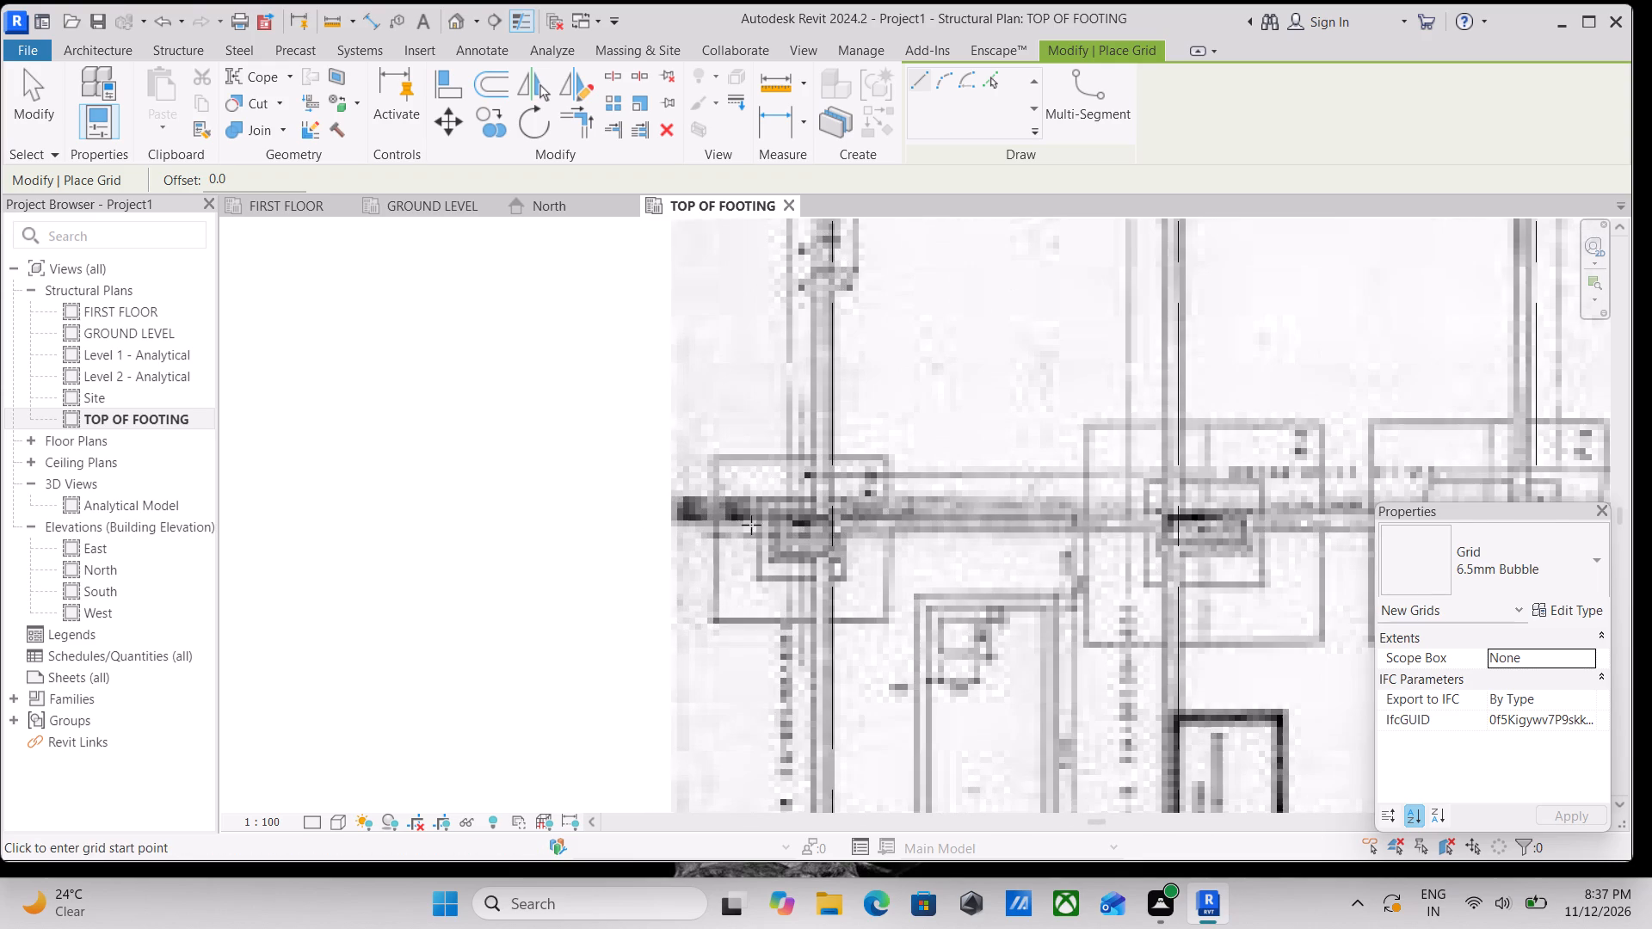
{"action": "scroll", "coordinate": [751, 525], "scroll_direction": "up", "scroll_amount": 1}
{"action": "left_click", "coordinate": [670, 514]}
{"action": "scroll", "coordinate": [980, 510], "scroll_direction": "down", "scroll_amount": 1}
{"action": "middle_click_drag", "start_coordinate": [980, 510], "coordinate": [918, 506]}
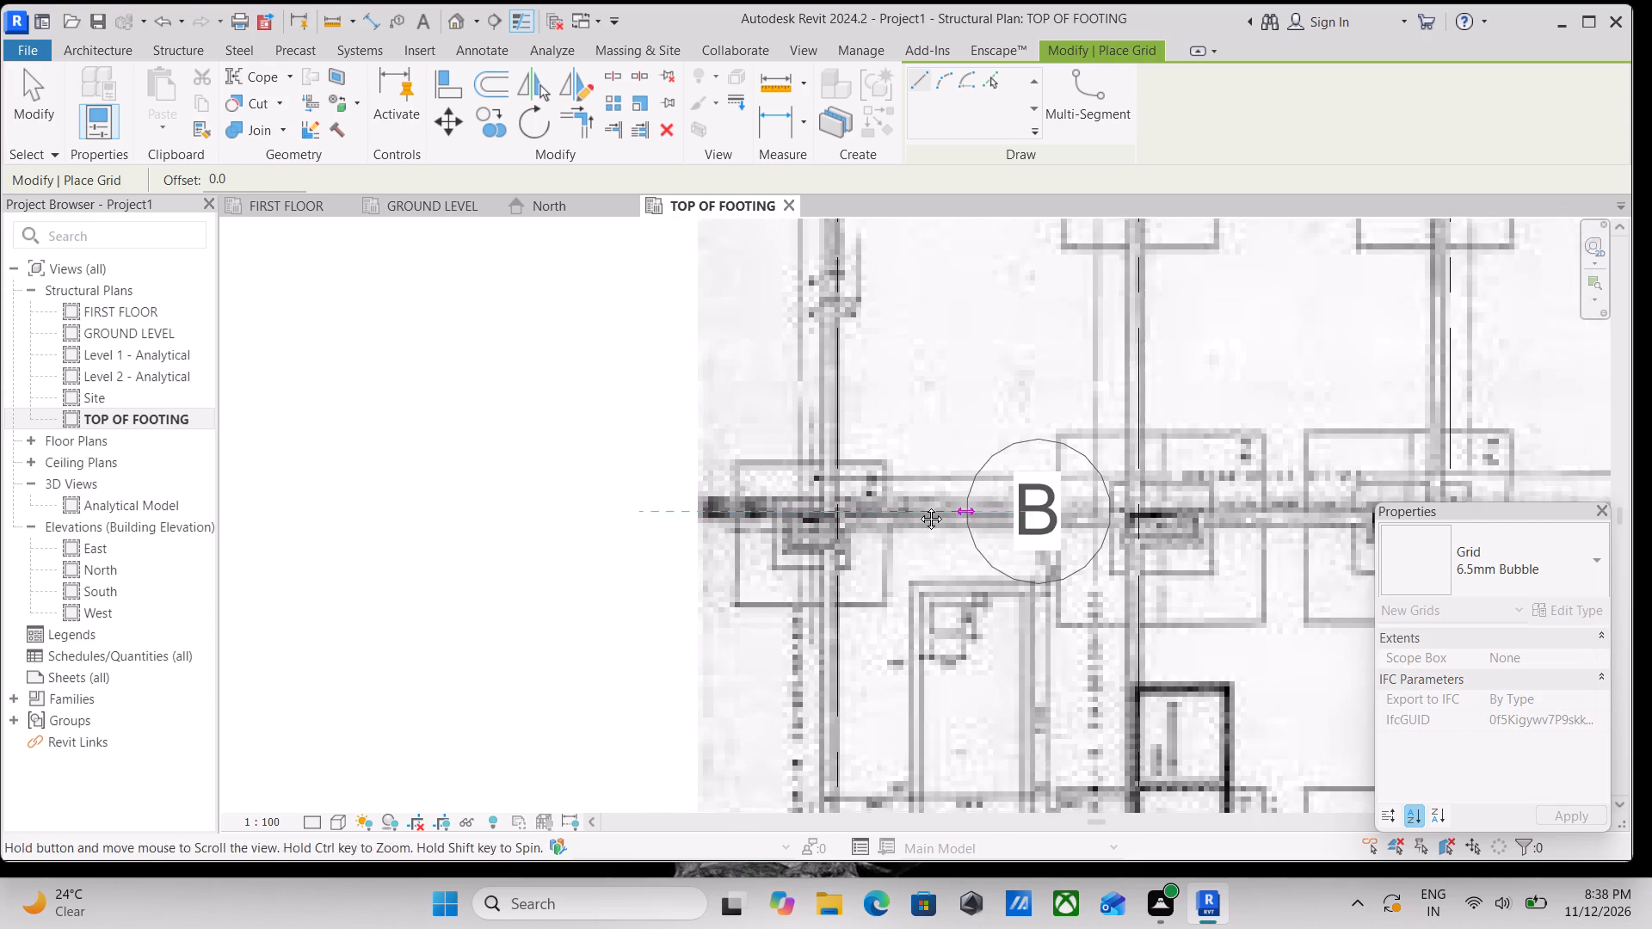
{"action": "middle_click_drag", "start_coordinate": [918, 506], "coordinate": [738, 499]}
{"action": "scroll", "coordinate": [1056, 487], "scroll_direction": "down", "scroll_amount": 3}
{"action": "middle_click_drag", "start_coordinate": [1056, 487], "coordinate": [728, 457]}
{"action": "scroll", "coordinate": [713, 453], "scroll_direction": "up", "scroll_amount": 1}
{"action": "middle_click_drag", "start_coordinate": [1064, 469], "coordinate": [808, 446]}
{"action": "scroll", "coordinate": [955, 451], "scroll_direction": "down", "scroll_amount": 3}
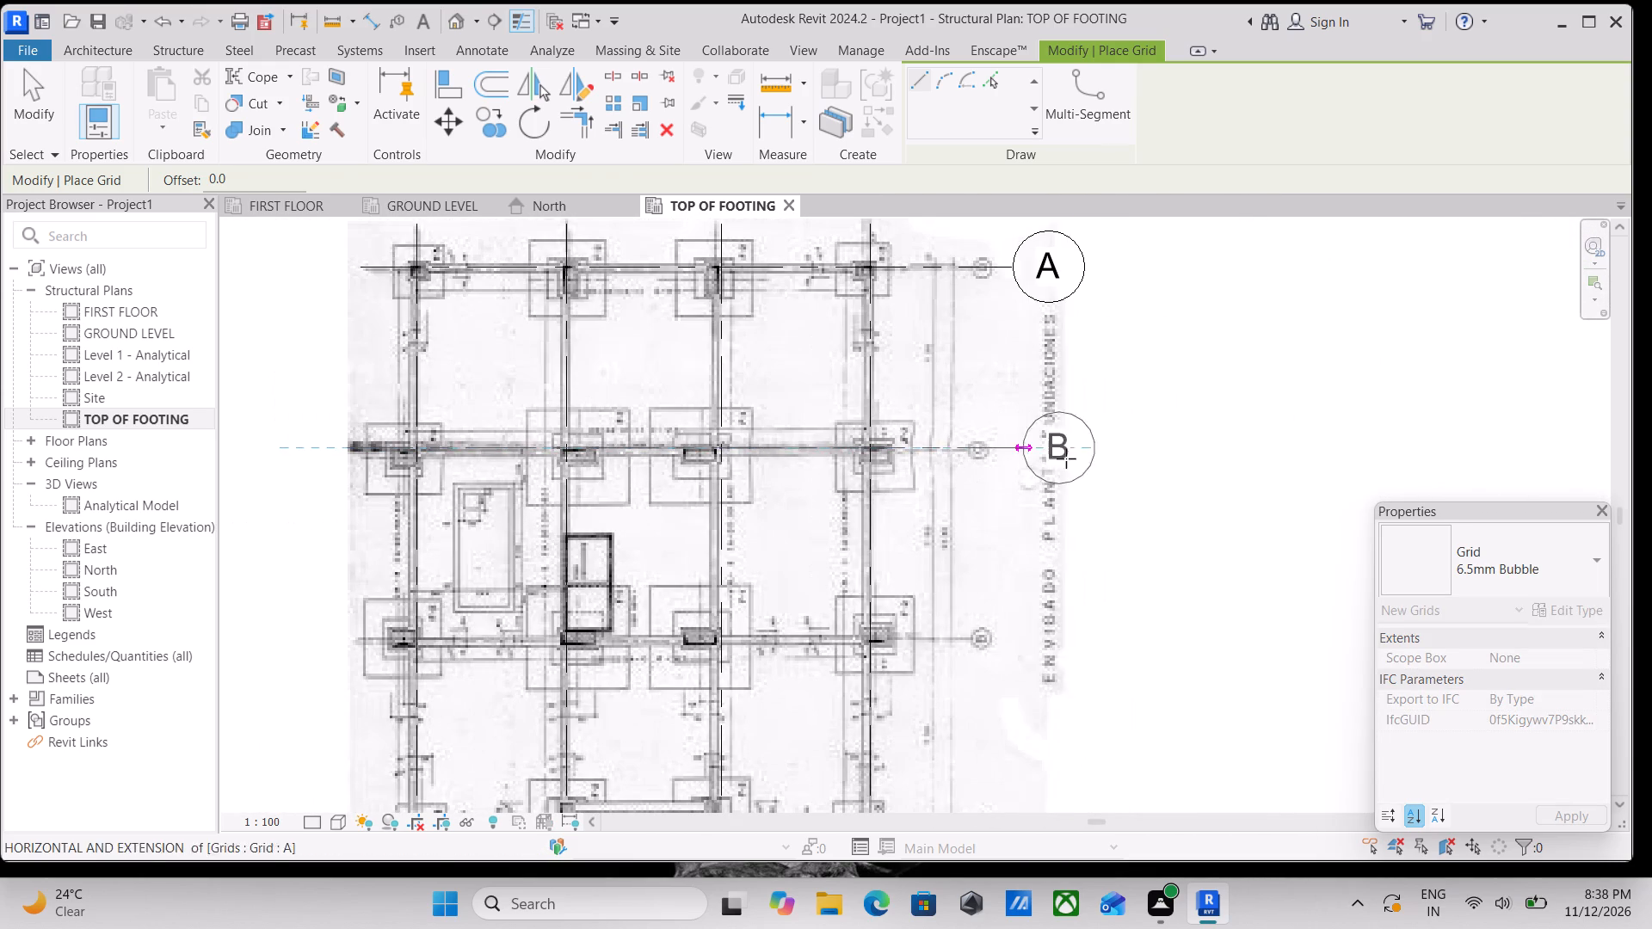
{"action": "left_click", "coordinate": [1006, 458]}
Draw a horizontal grid line along the plan image's third column row, about 3477 mm below grid B, aligned with the existing grid ends.
{"action": "scroll", "coordinate": [1006, 458], "scroll_direction": "down", "scroll_amount": 3}
{"action": "middle_click_drag", "start_coordinate": [1006, 458], "coordinate": [1192, 417]}
{"action": "scroll", "coordinate": [727, 560], "scroll_direction": "up", "scroll_amount": 4}
{"action": "scroll", "coordinate": [845, 518], "scroll_direction": "up", "scroll_amount": 5}
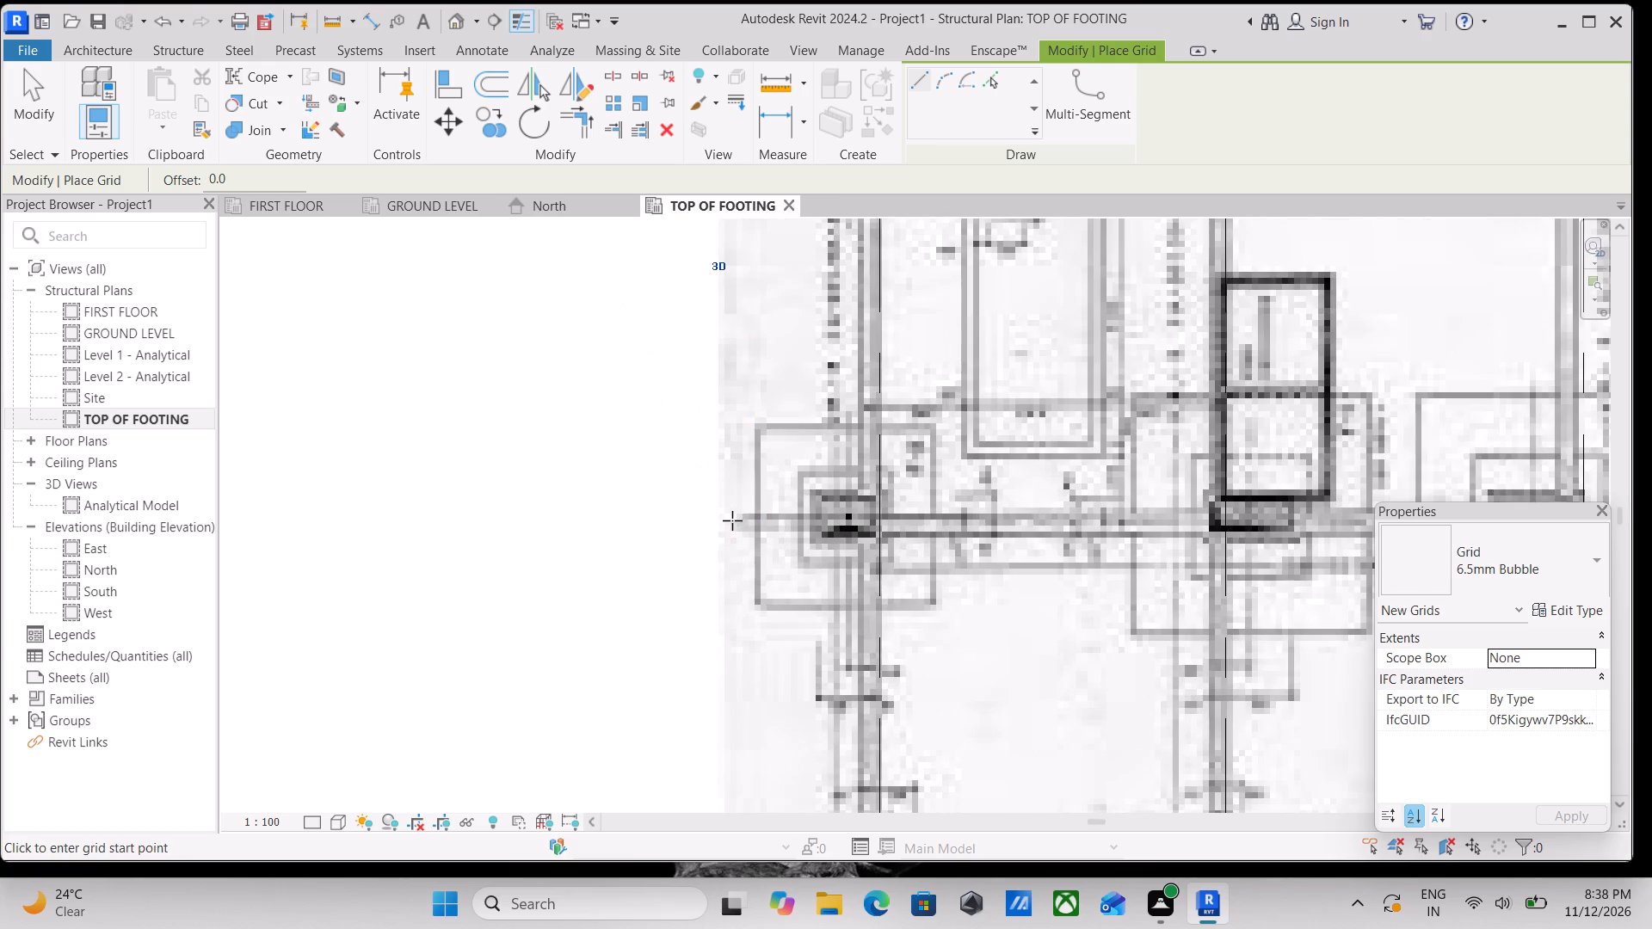
{"action": "left_click", "coordinate": [736, 521]}
{"action": "middle_click_drag", "start_coordinate": [1060, 530], "coordinate": [731, 508]}
{"action": "scroll", "coordinate": [894, 492], "scroll_direction": "down", "scroll_amount": 4}
{"action": "middle_click_drag", "start_coordinate": [915, 501], "coordinate": [632, 497]}
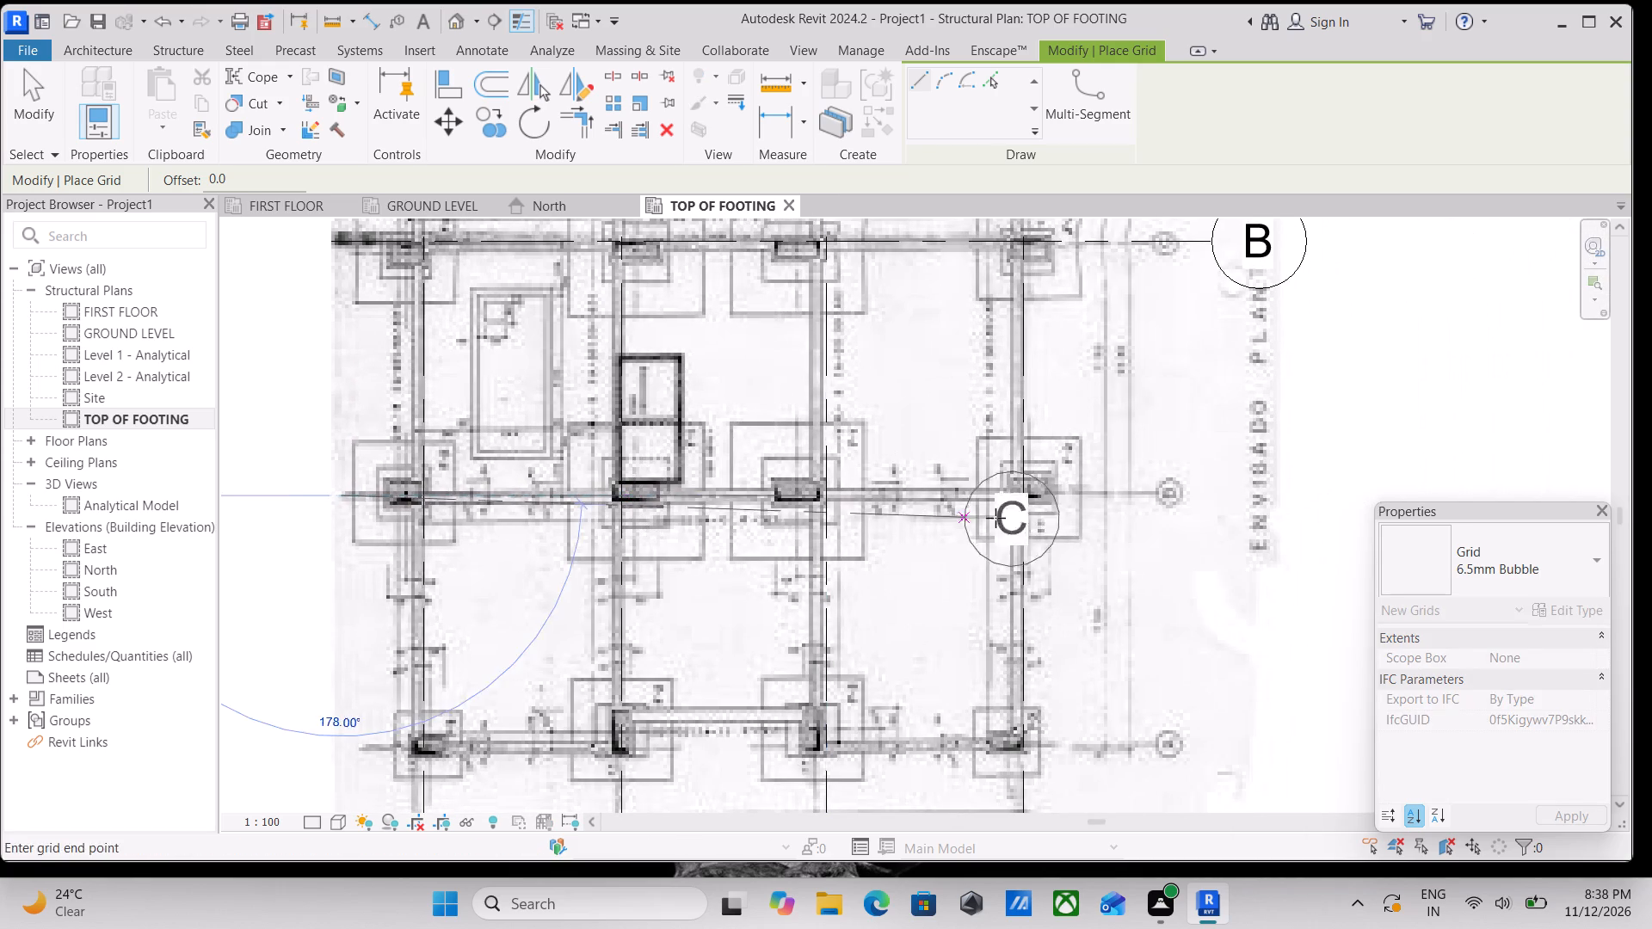
{"action": "left_click", "coordinate": [1203, 493]}
{"action": "scroll", "coordinate": [1203, 493], "scroll_direction": "down", "scroll_amount": 3}
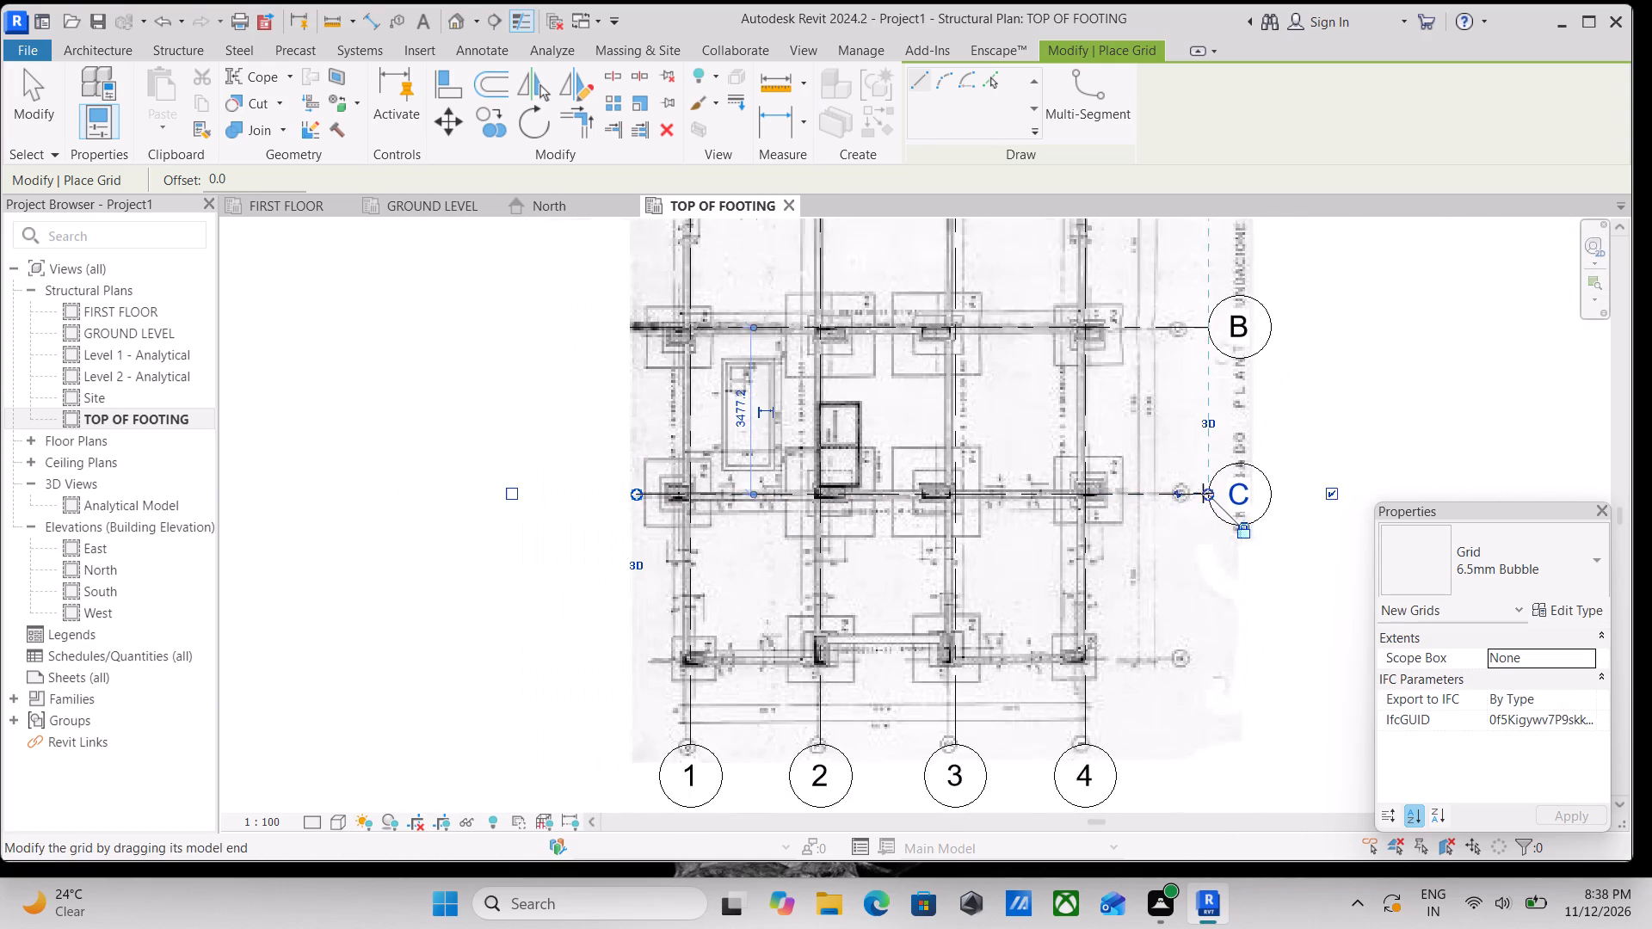
Draw a horizontal grid line along the plan image's bottom column row, about 3460 mm below grid C, and finish grid placement.
{"action": "middle_click_drag", "start_coordinate": [1189, 489], "coordinate": [1246, 343]}
{"action": "scroll", "coordinate": [811, 487], "scroll_direction": "up", "scroll_amount": 6}
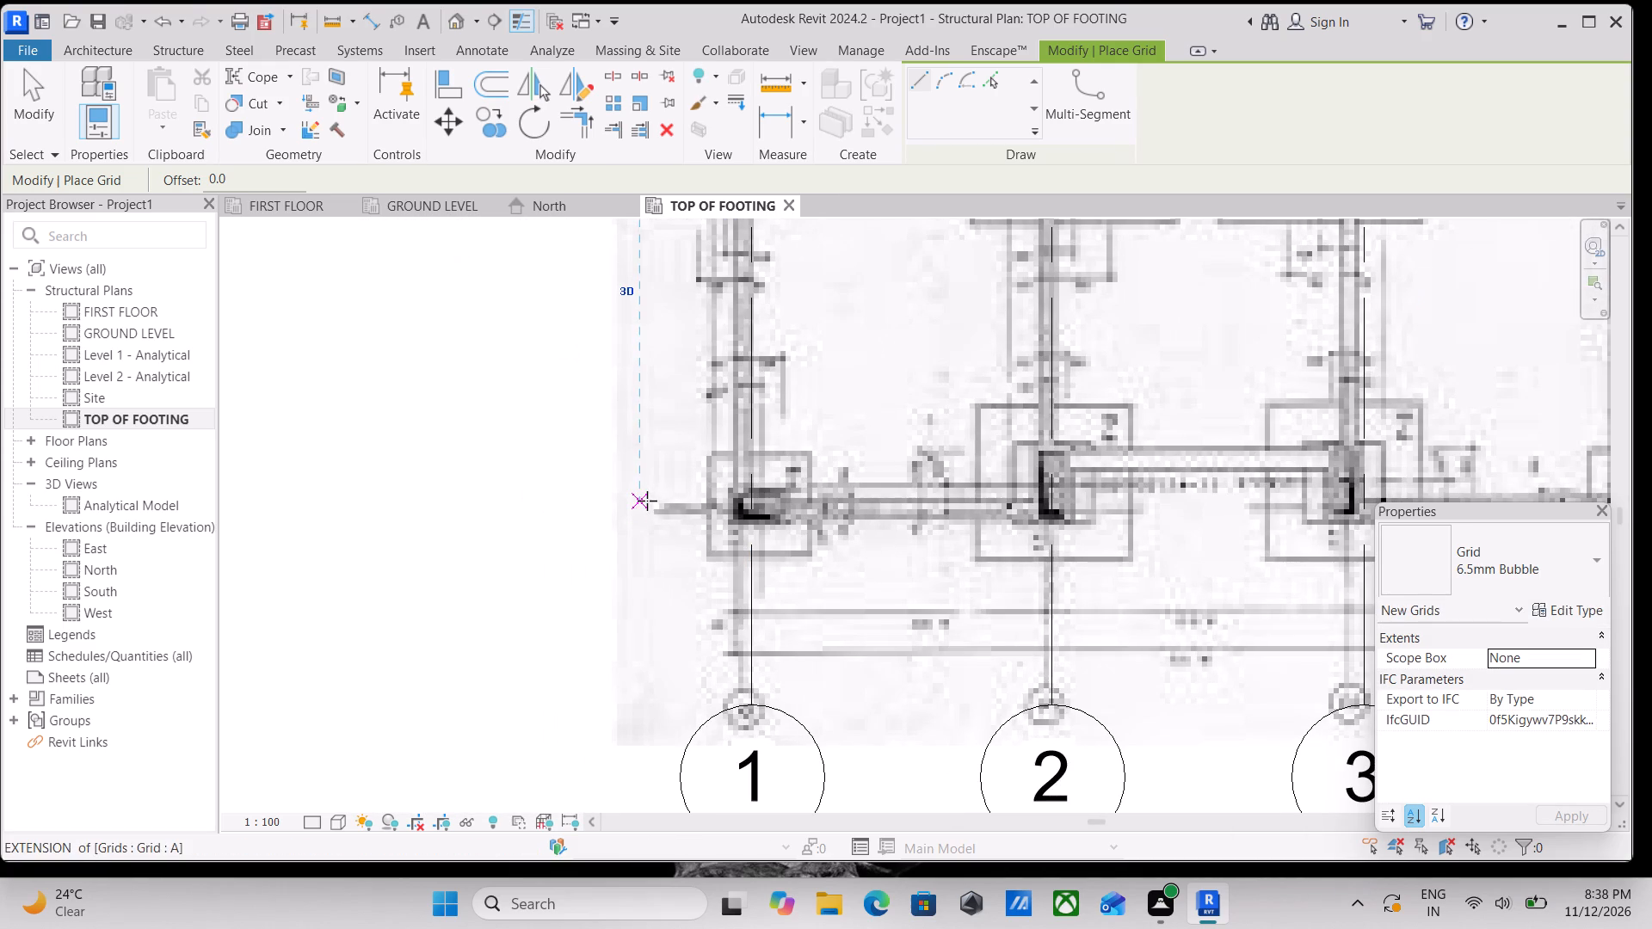
{"action": "left_click", "coordinate": [657, 511]}
{"action": "middle_click_drag", "start_coordinate": [1011, 526], "coordinate": [794, 482]}
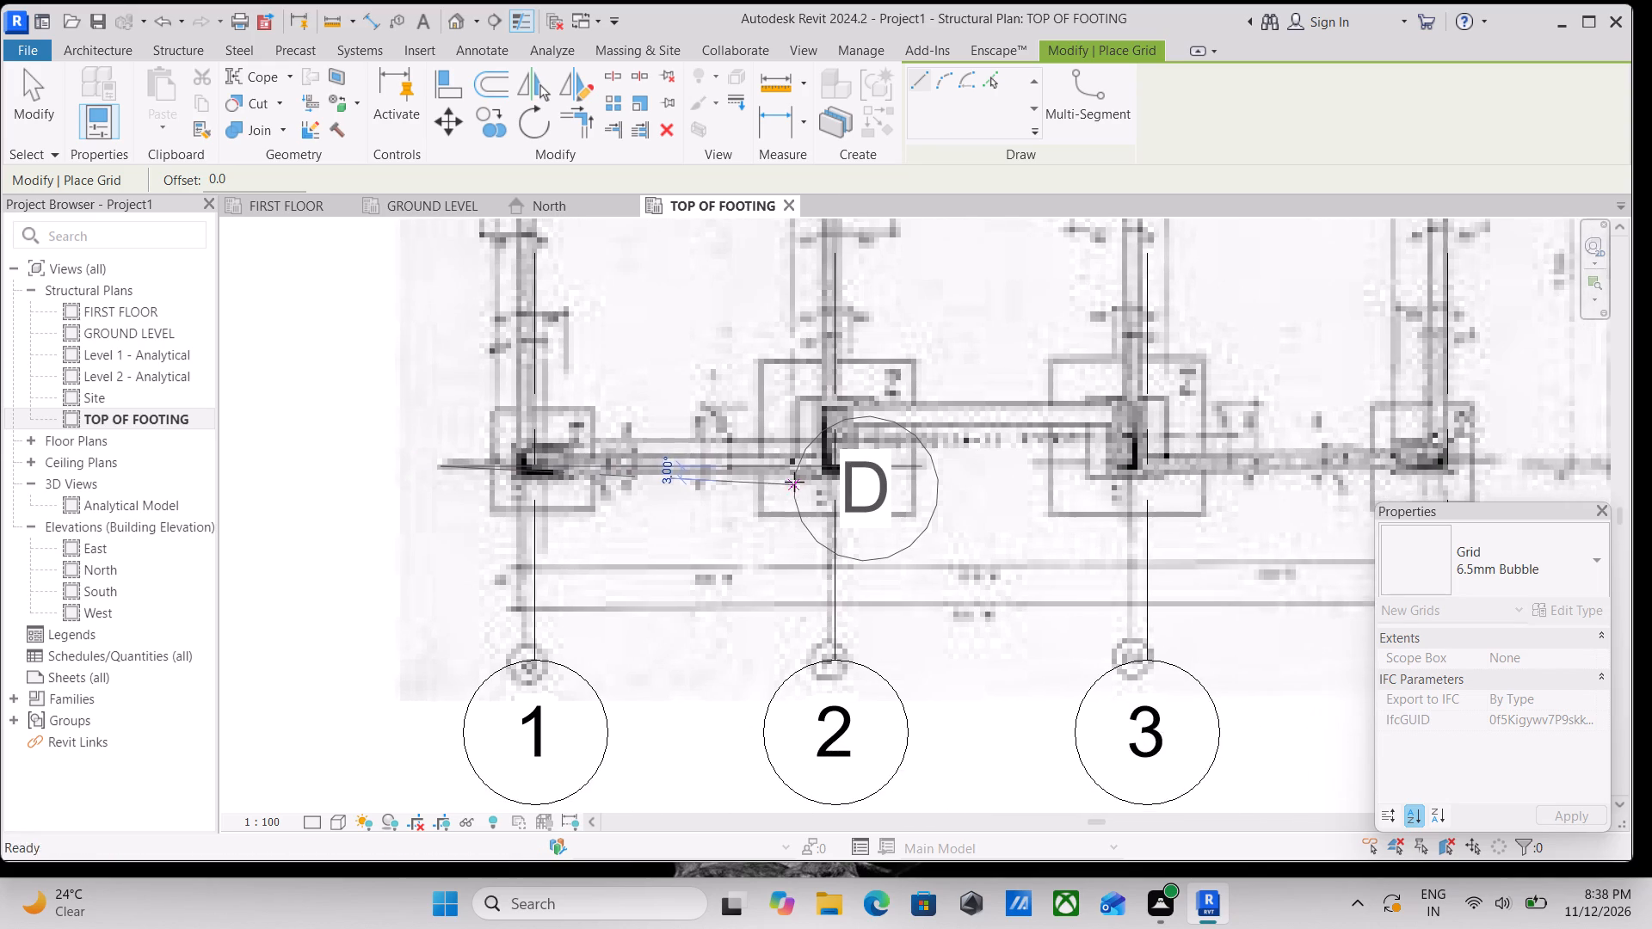
{"action": "scroll", "coordinate": [1053, 479], "scroll_direction": "down", "scroll_amount": 2}
{"action": "middle_click_drag", "start_coordinate": [1053, 480], "coordinate": [840, 468]}
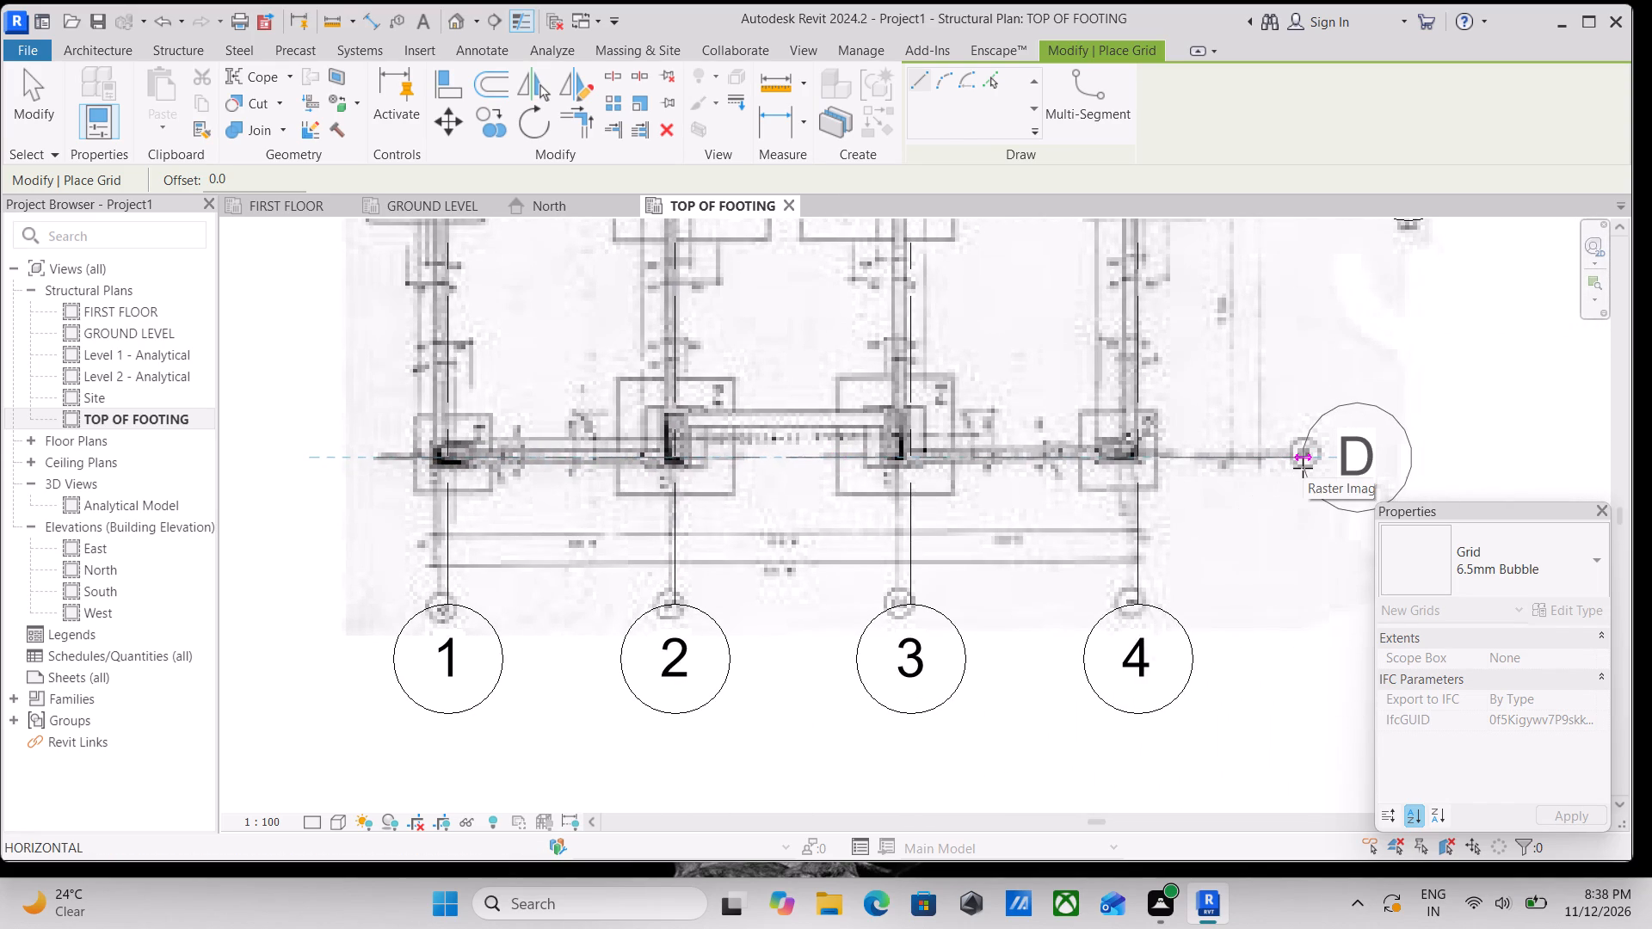
{"action": "left_click", "coordinate": [1303, 468]}
{"action": "scroll", "coordinate": [718, 419], "scroll_direction": "up", "scroll_amount": 2}
{"action": "scroll", "coordinate": [718, 419], "scroll_direction": "down", "scroll_amount": 3}
{"action": "middle_click_drag", "start_coordinate": [718, 419], "coordinate": [755, 453]}
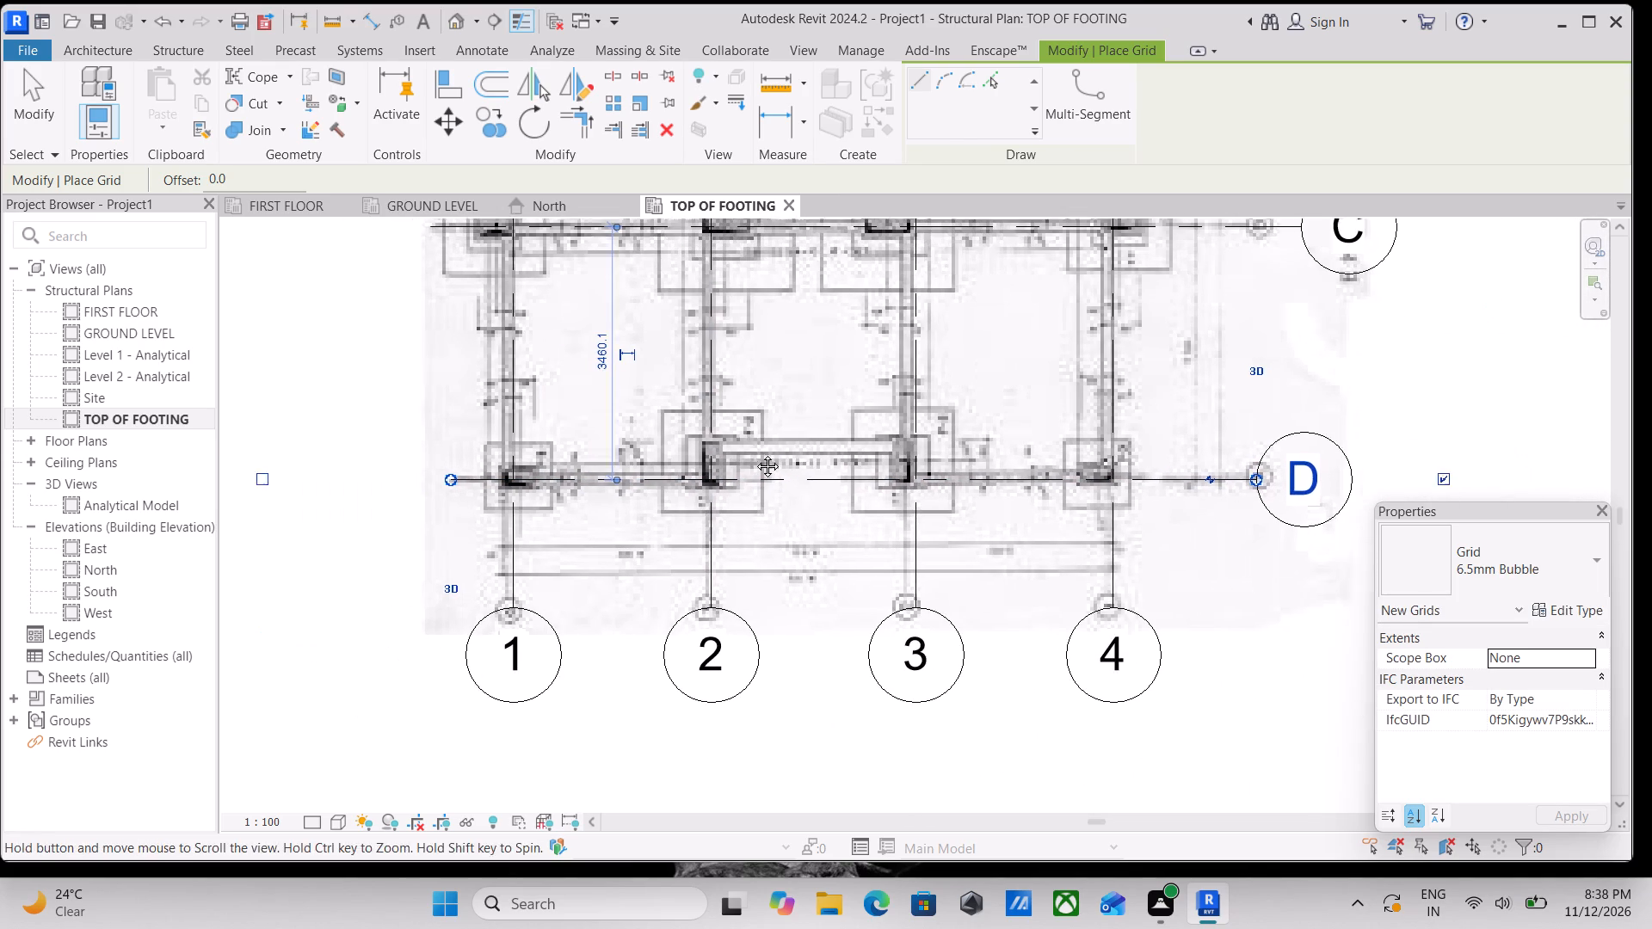
{"action": "middle_click_drag", "start_coordinate": [755, 453], "coordinate": [758, 457]}
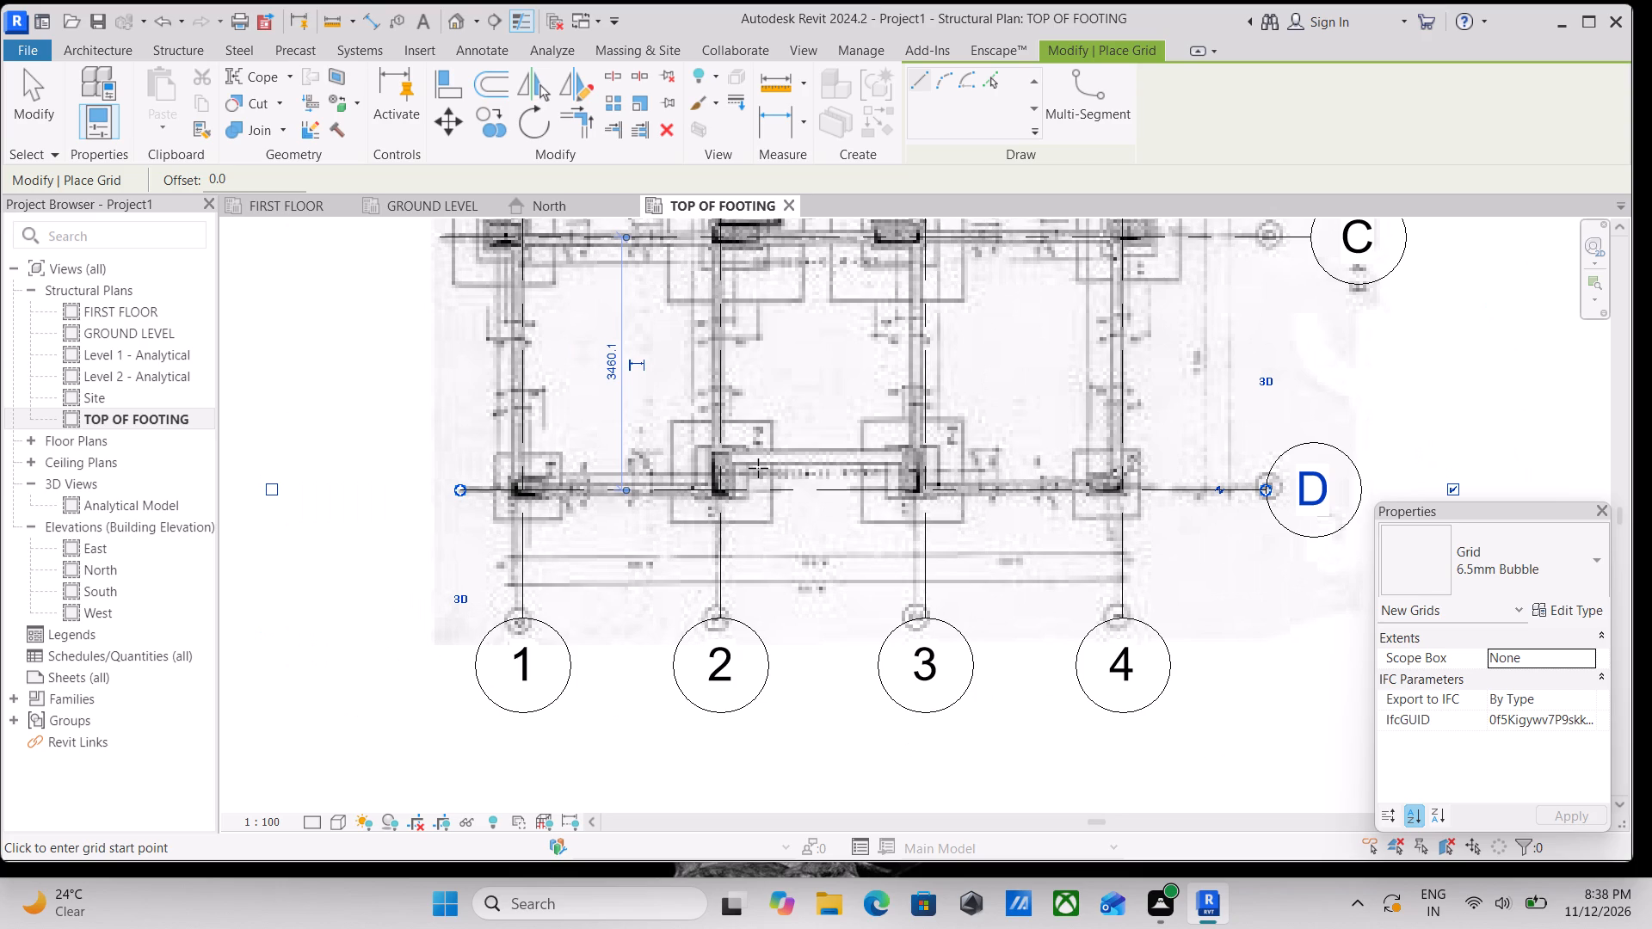
{"action": "key", "text": "Escape"}
{"action": "scroll", "coordinate": [748, 409], "scroll_direction": "down", "scroll_amount": 3}
{"action": "middle_click_drag", "start_coordinate": [849, 384], "coordinate": [1135, 641]}
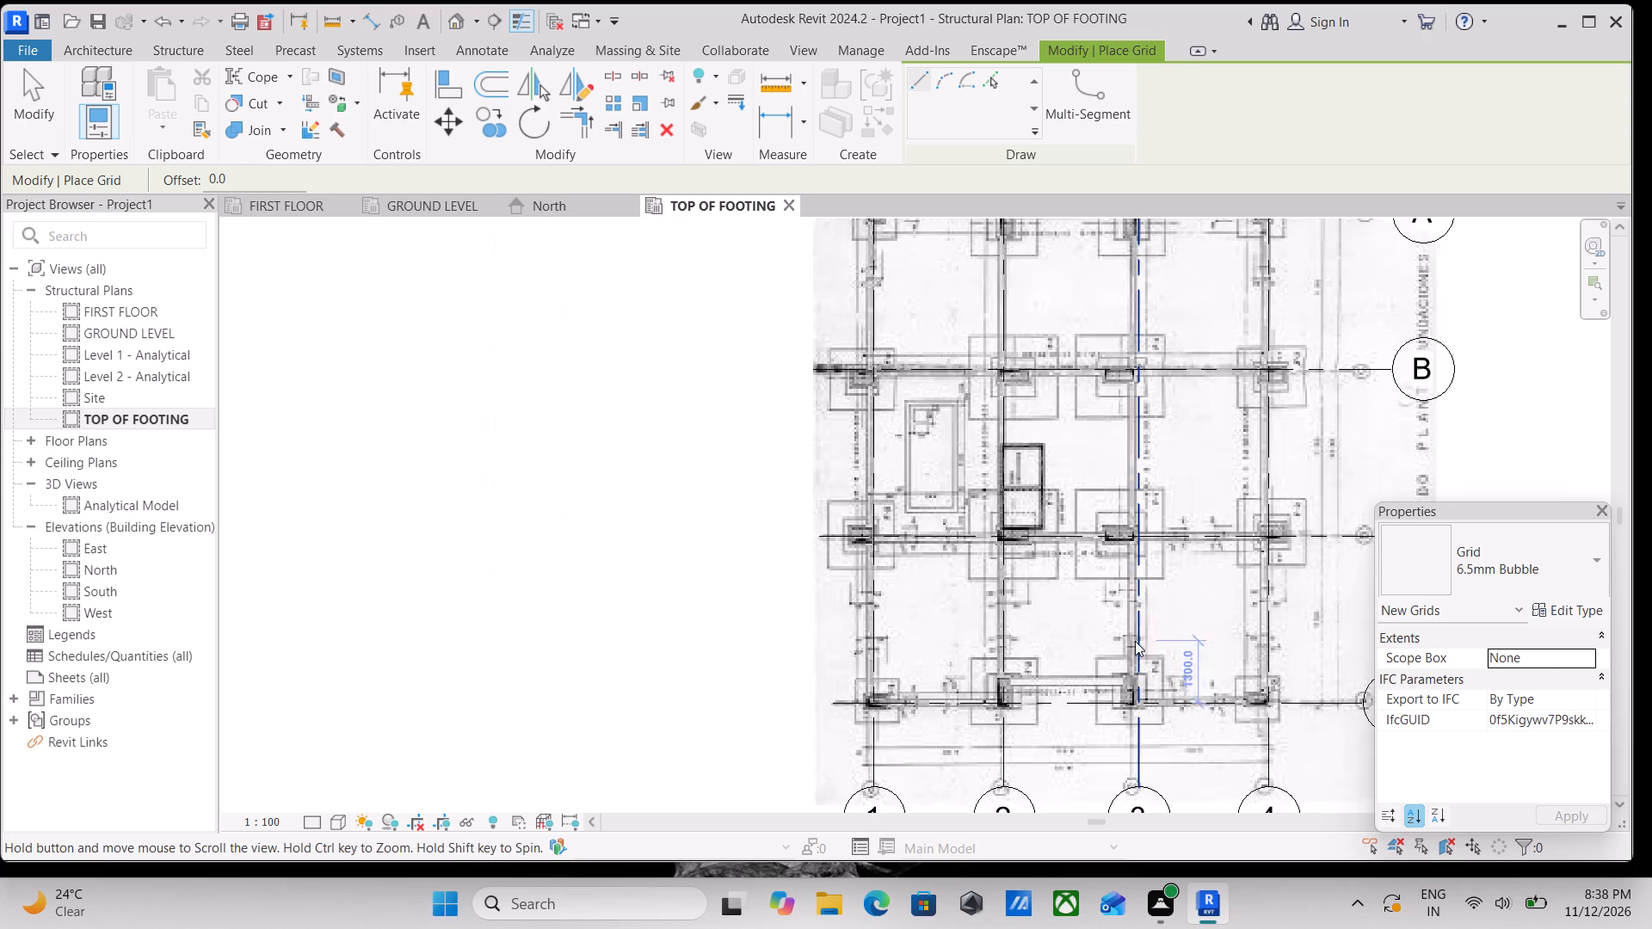
{"action": "key", "text": "Escape"}
{"action": "scroll", "coordinate": [952, 461], "scroll_direction": "down", "scroll_amount": 3}
{"action": "key", "text": "Escape"}
Place an isolated M_Footing-Rectangular 1000MM X1000MM X450MM foundation at the intersection of grids 1 and A.
{"action": "scroll", "coordinate": [951, 321], "scroll_direction": "up", "scroll_amount": 3}
{"action": "middle_click_drag", "start_coordinate": [941, 333], "coordinate": [1037, 440]}
{"action": "scroll", "coordinate": [962, 347], "scroll_direction": "up", "scroll_amount": 2}
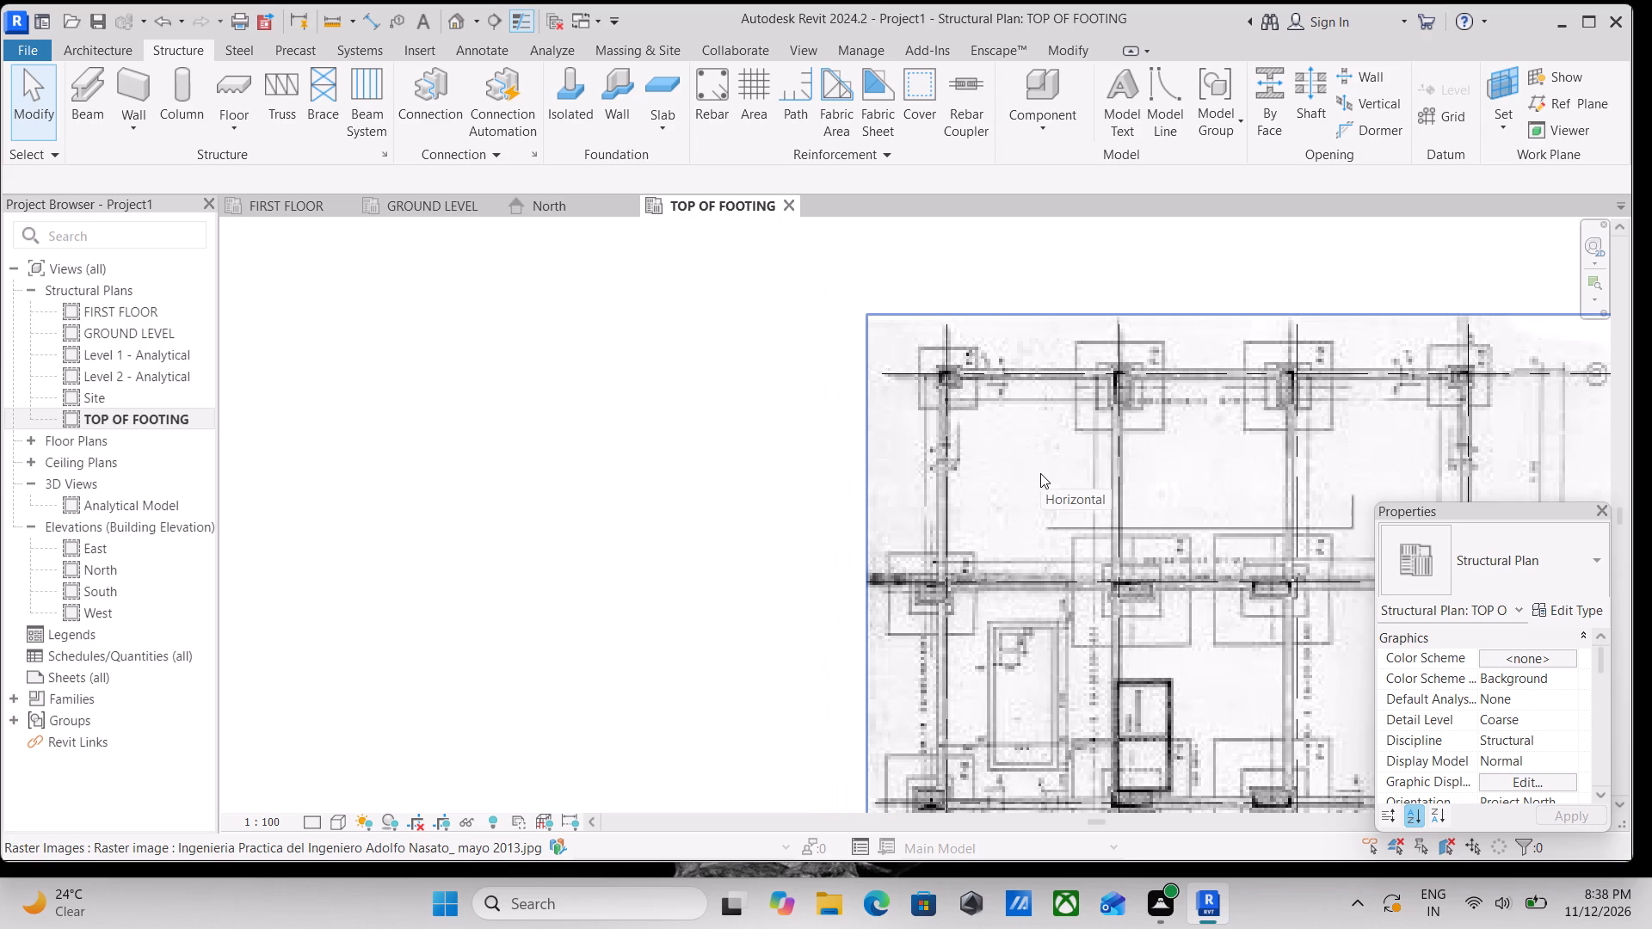
{"action": "scroll", "coordinate": [998, 455], "scroll_direction": "up", "scroll_amount": 2}
{"action": "middle_click_drag", "start_coordinate": [998, 456], "coordinate": [982, 599]}
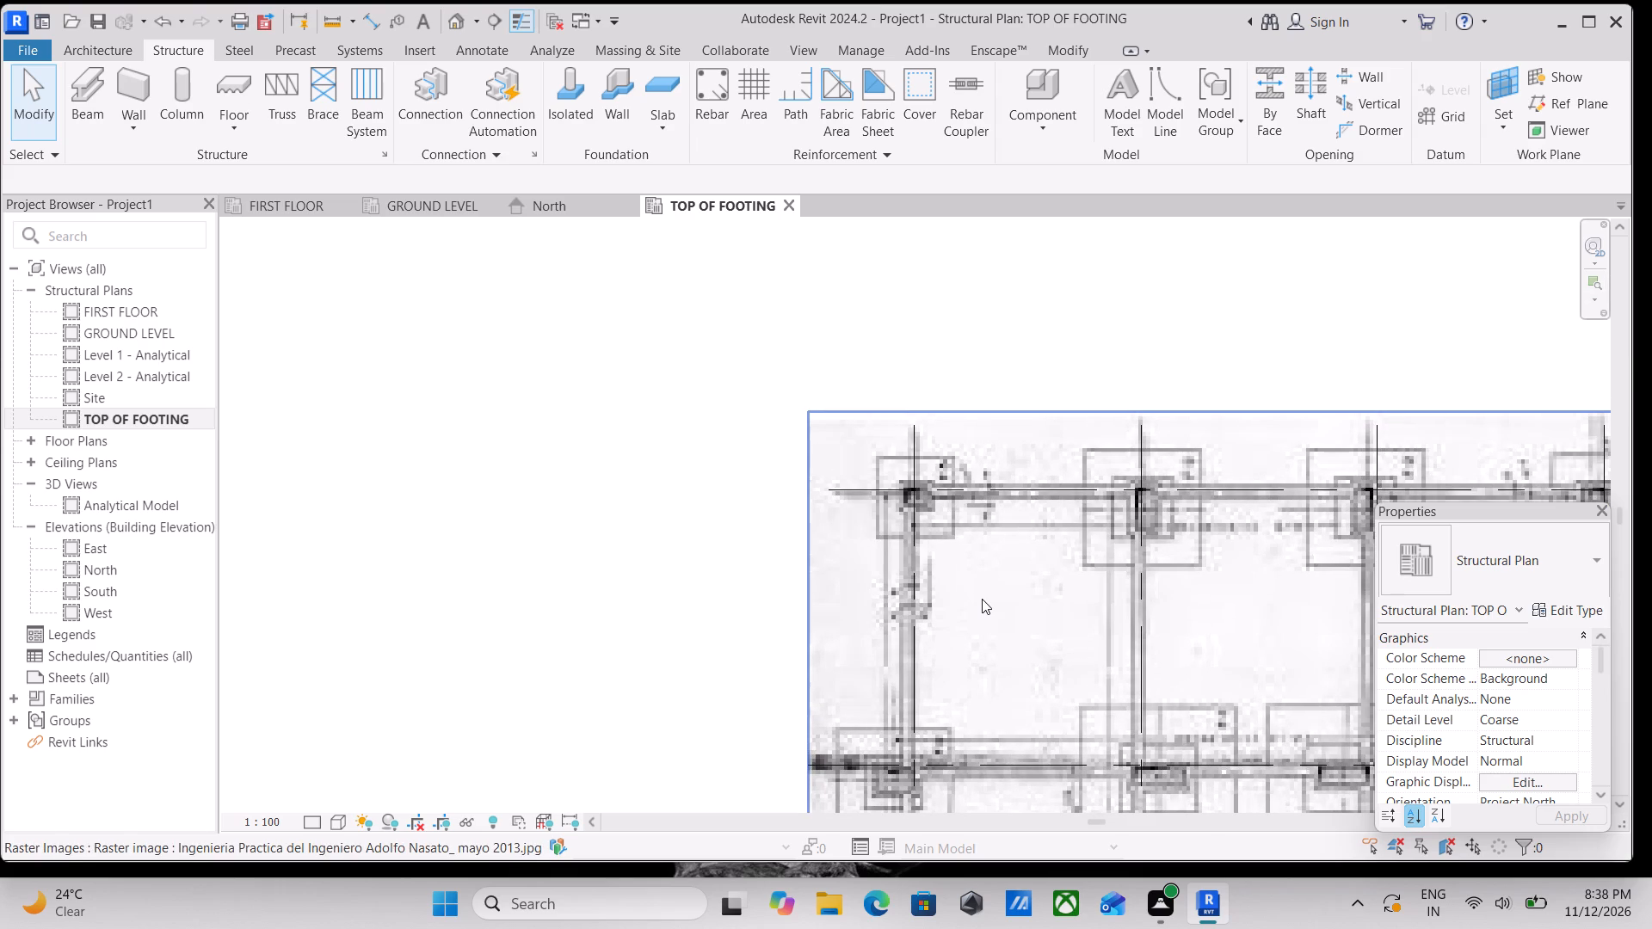
{"action": "scroll", "coordinate": [982, 599], "scroll_direction": "up", "scroll_amount": 2}
{"action": "scroll", "coordinate": [982, 599], "scroll_direction": "down", "scroll_amount": 1}
{"action": "middle_click_drag", "start_coordinate": [982, 600], "coordinate": [968, 648]}
{"action": "scroll", "coordinate": [873, 470], "scroll_direction": "up", "scroll_amount": 4}
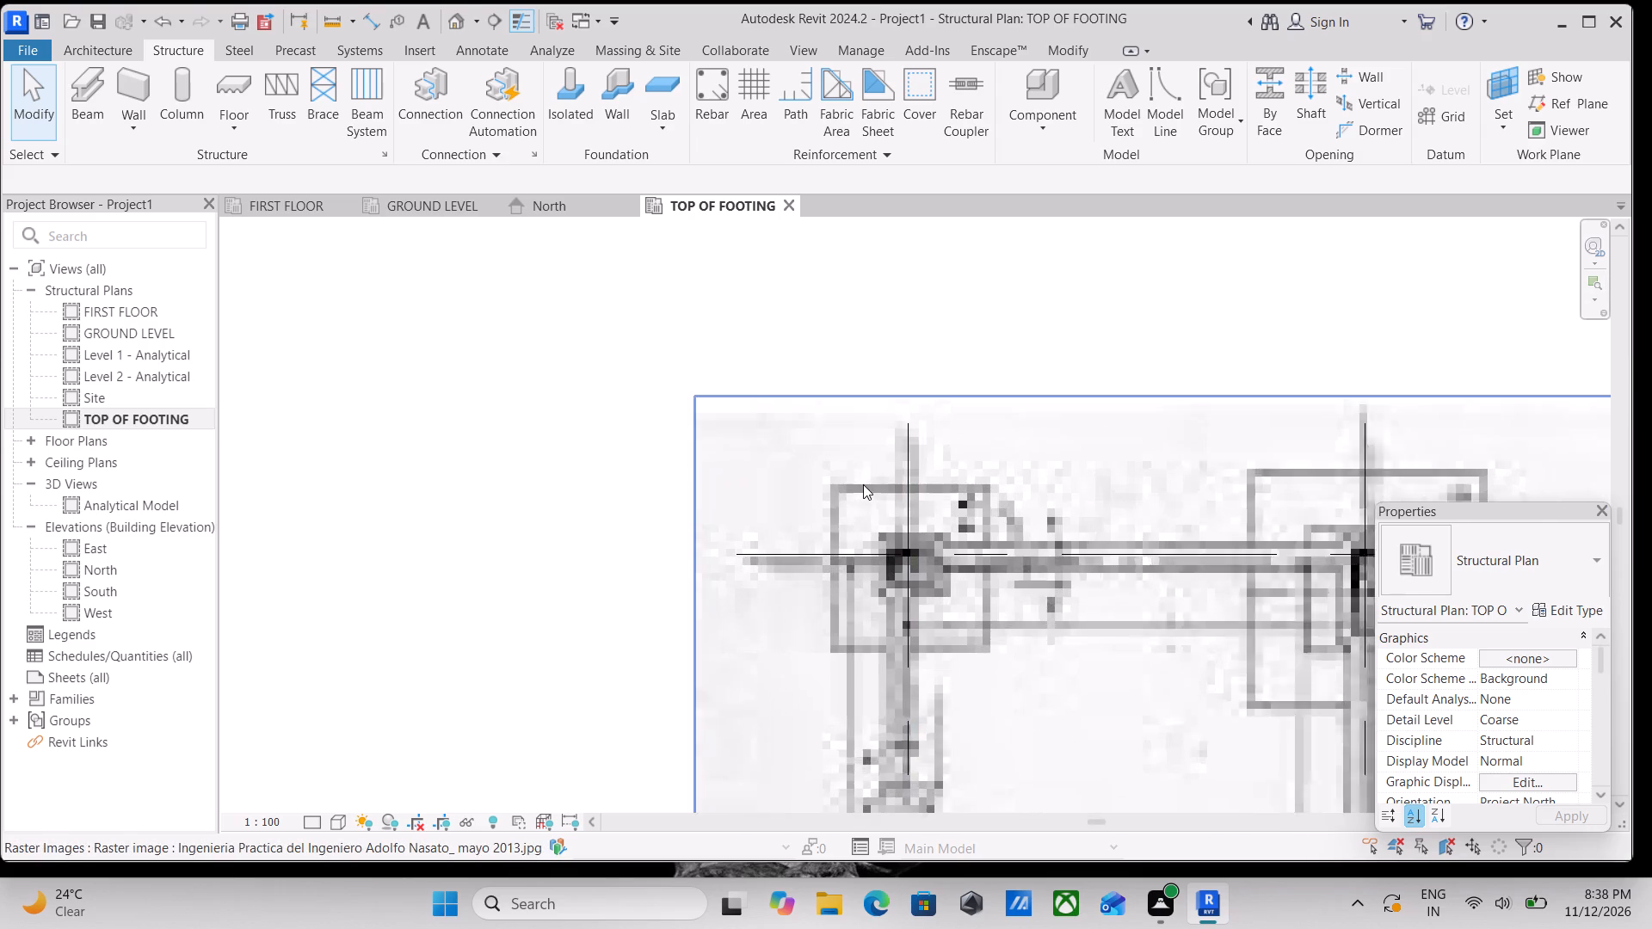
{"action": "scroll", "coordinate": [863, 484], "scroll_direction": "up", "scroll_amount": 1}
{"action": "middle_click_drag", "start_coordinate": [861, 483], "coordinate": [779, 464]}
{"action": "scroll", "coordinate": [779, 464], "scroll_direction": "up", "scroll_amount": 1}
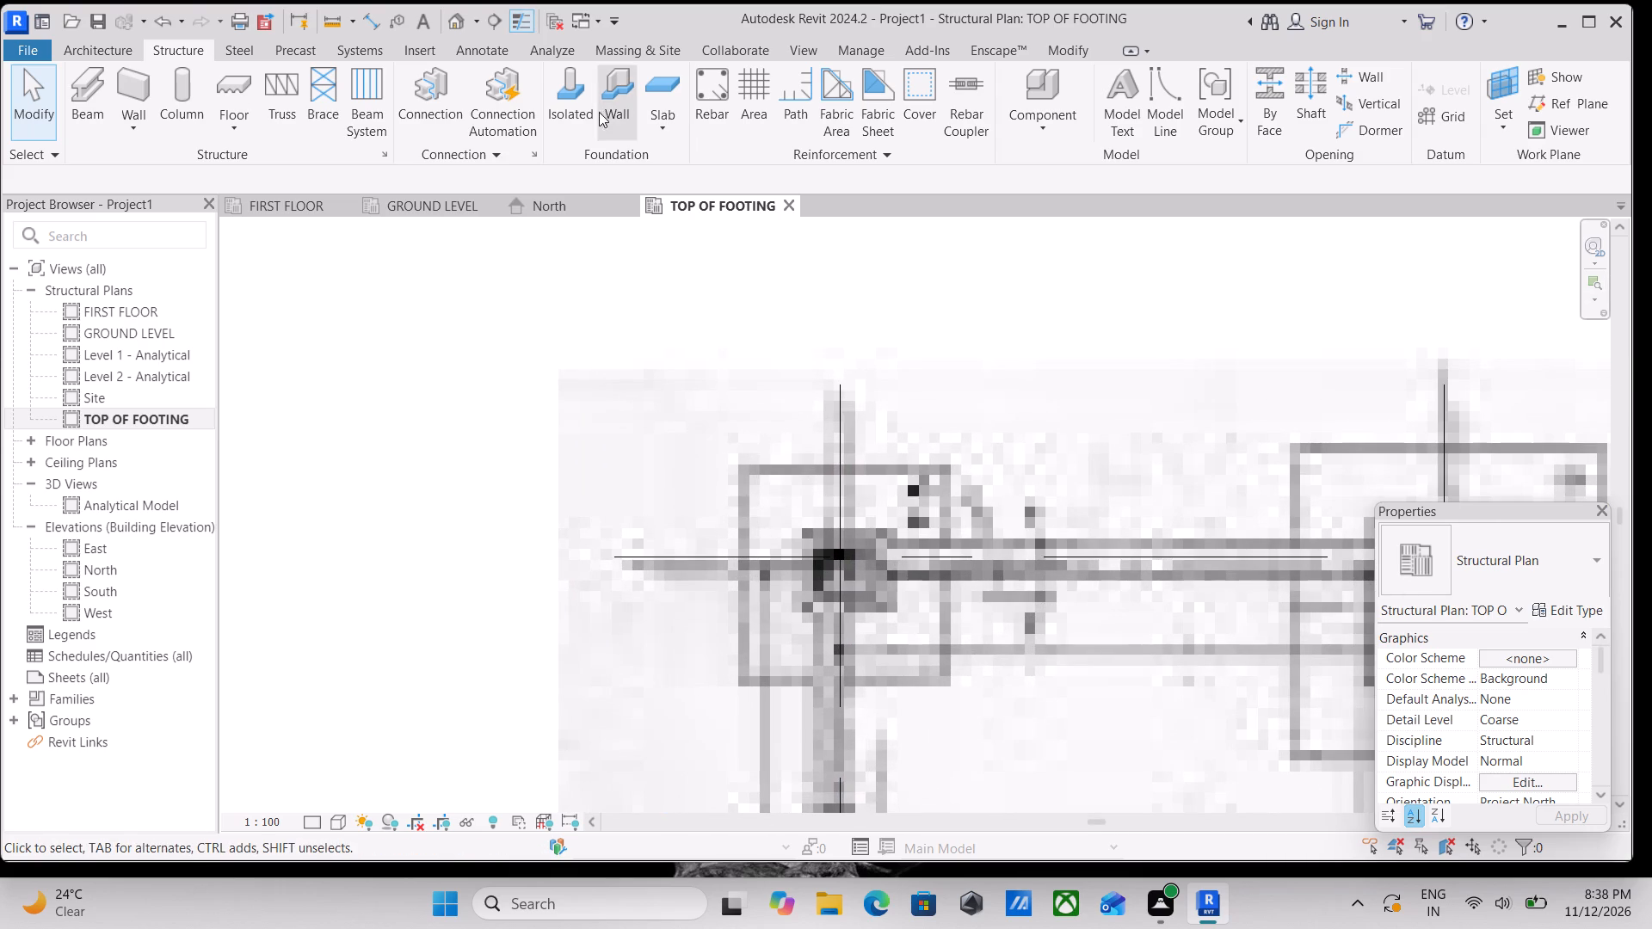
{"action": "left_click", "coordinate": [571, 107]}
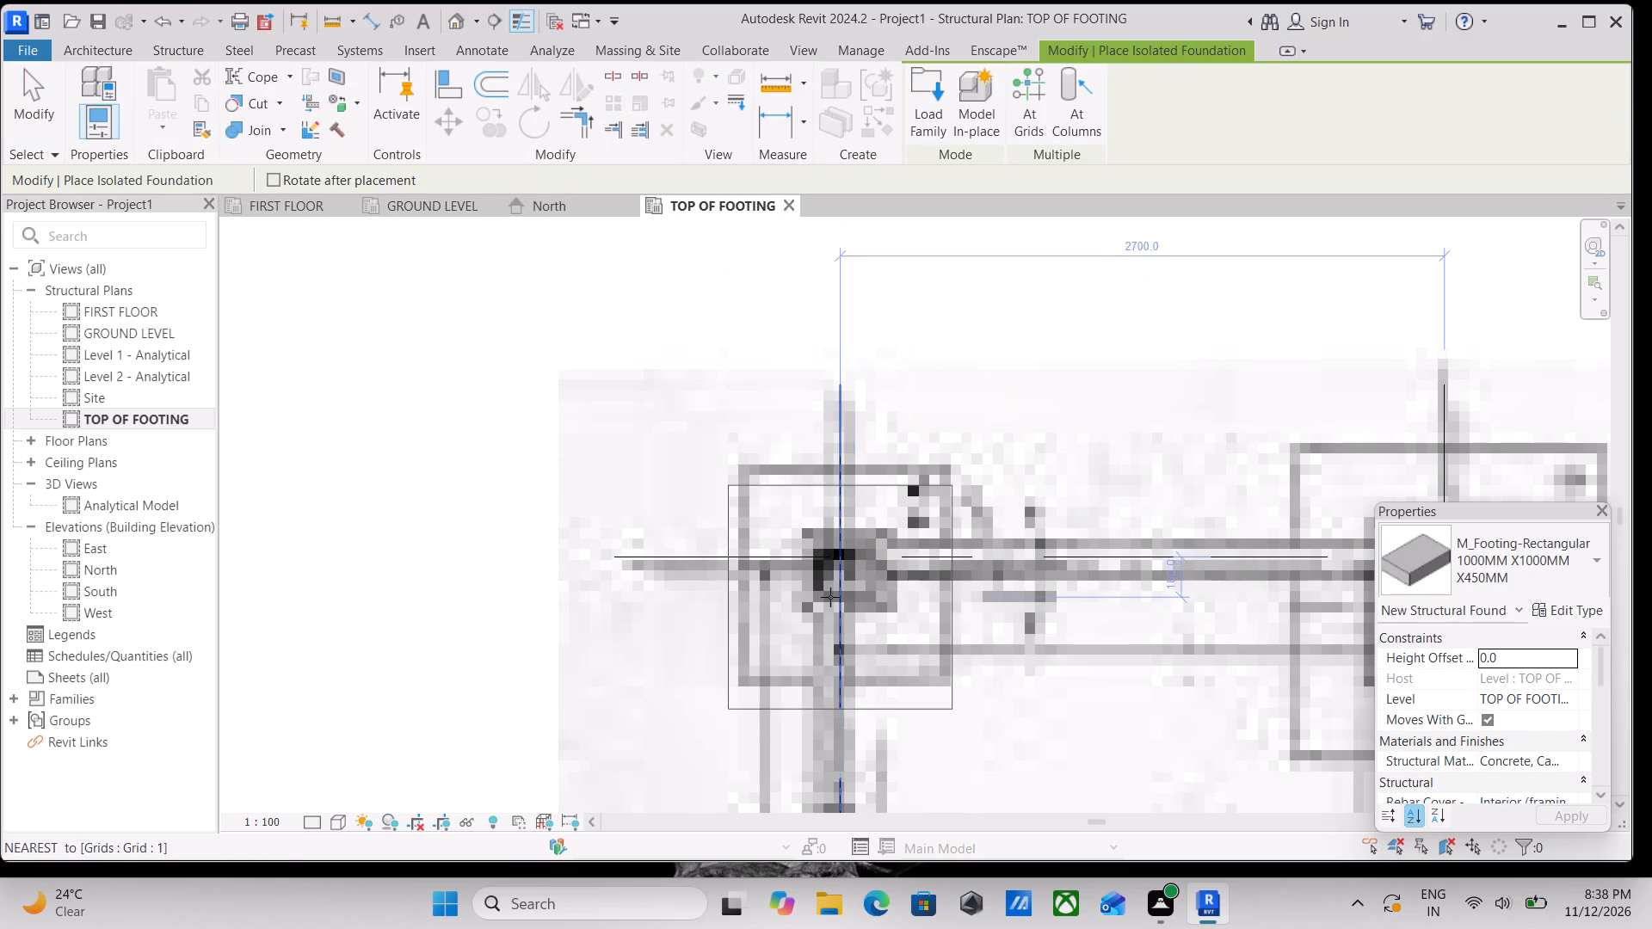
{"action": "left_click", "coordinate": [835, 563]}
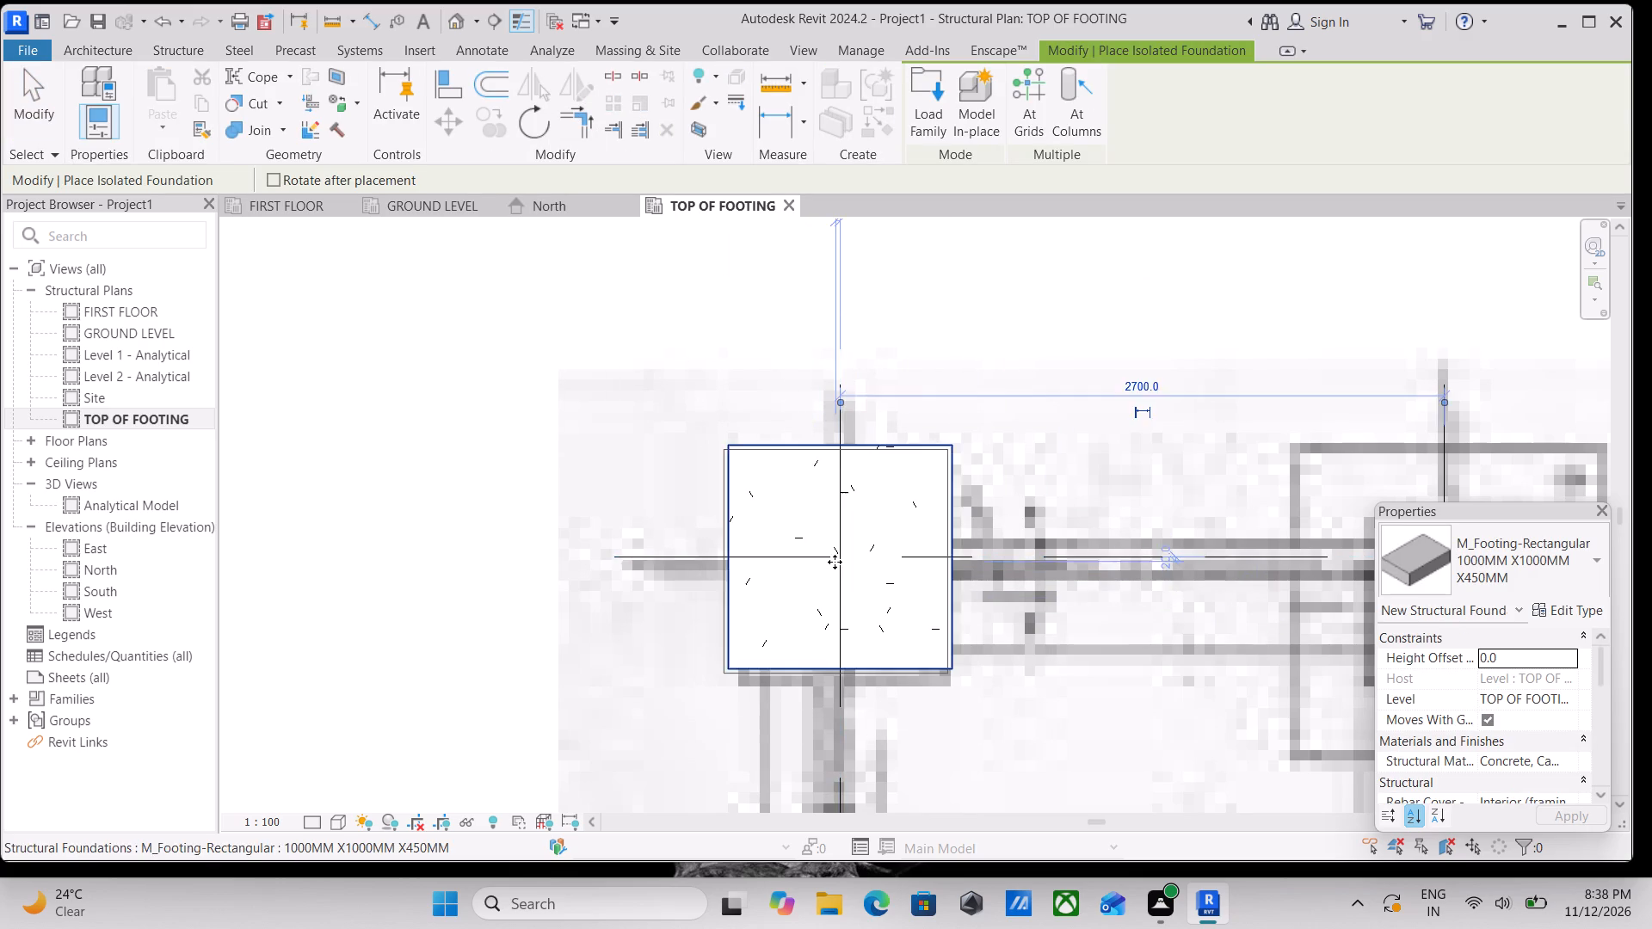
Place three more 1000MM X1000MM X450MM isolated footings along grid A, over the plan's columns at grids 2, 3 and 4.
{"action": "scroll", "coordinate": [835, 562], "scroll_direction": "down", "scroll_amount": 3}
{"action": "middle_click_drag", "start_coordinate": [835, 562], "coordinate": [673, 426]}
{"action": "scroll", "coordinate": [674, 422], "scroll_direction": "up", "scroll_amount": 1}
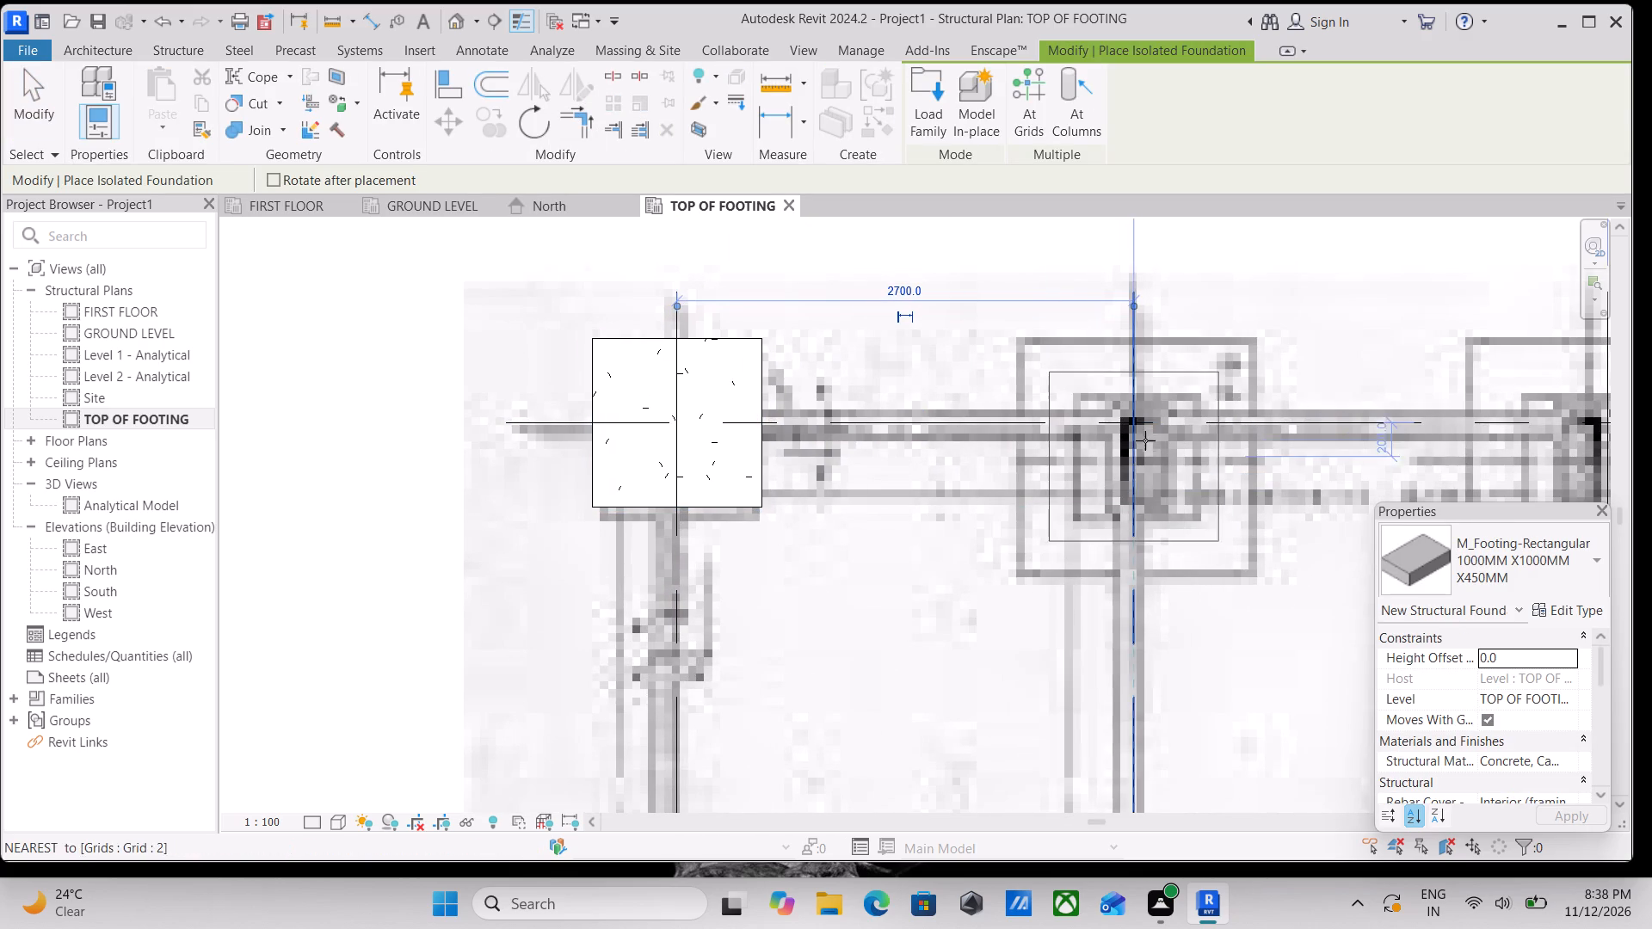
{"action": "left_click", "coordinate": [1135, 424]}
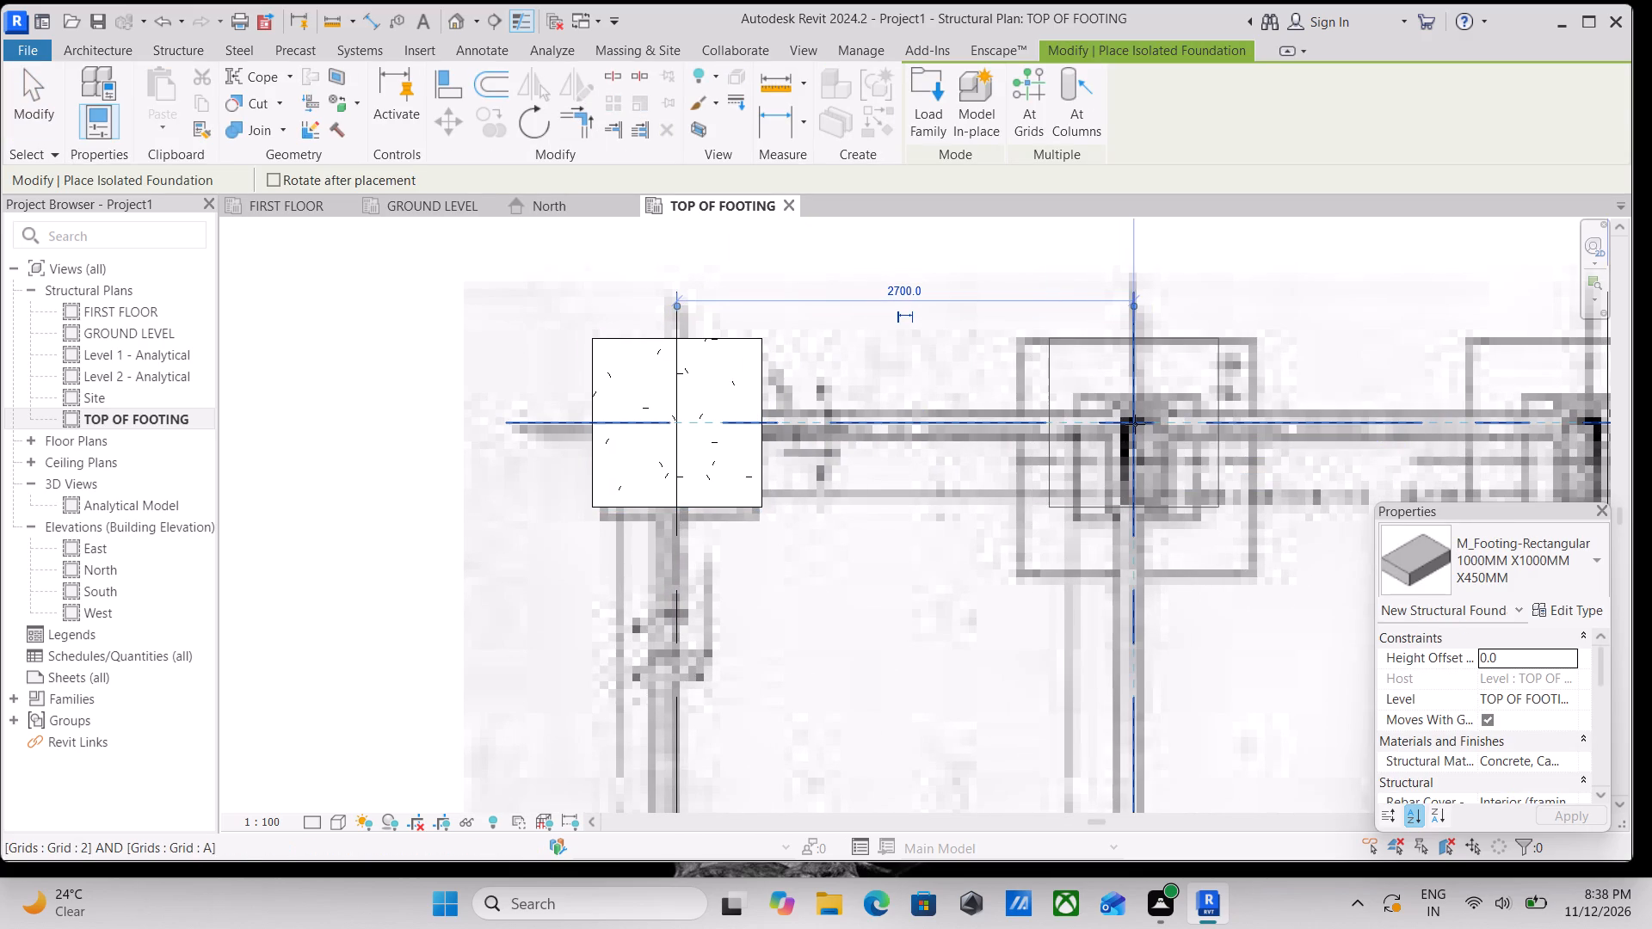
{"action": "scroll", "coordinate": [1135, 424], "scroll_direction": "down", "scroll_amount": 3}
{"action": "middle_click_drag", "start_coordinate": [1135, 424], "coordinate": [851, 409]}
{"action": "scroll", "coordinate": [856, 409], "scroll_direction": "up", "scroll_amount": 1}
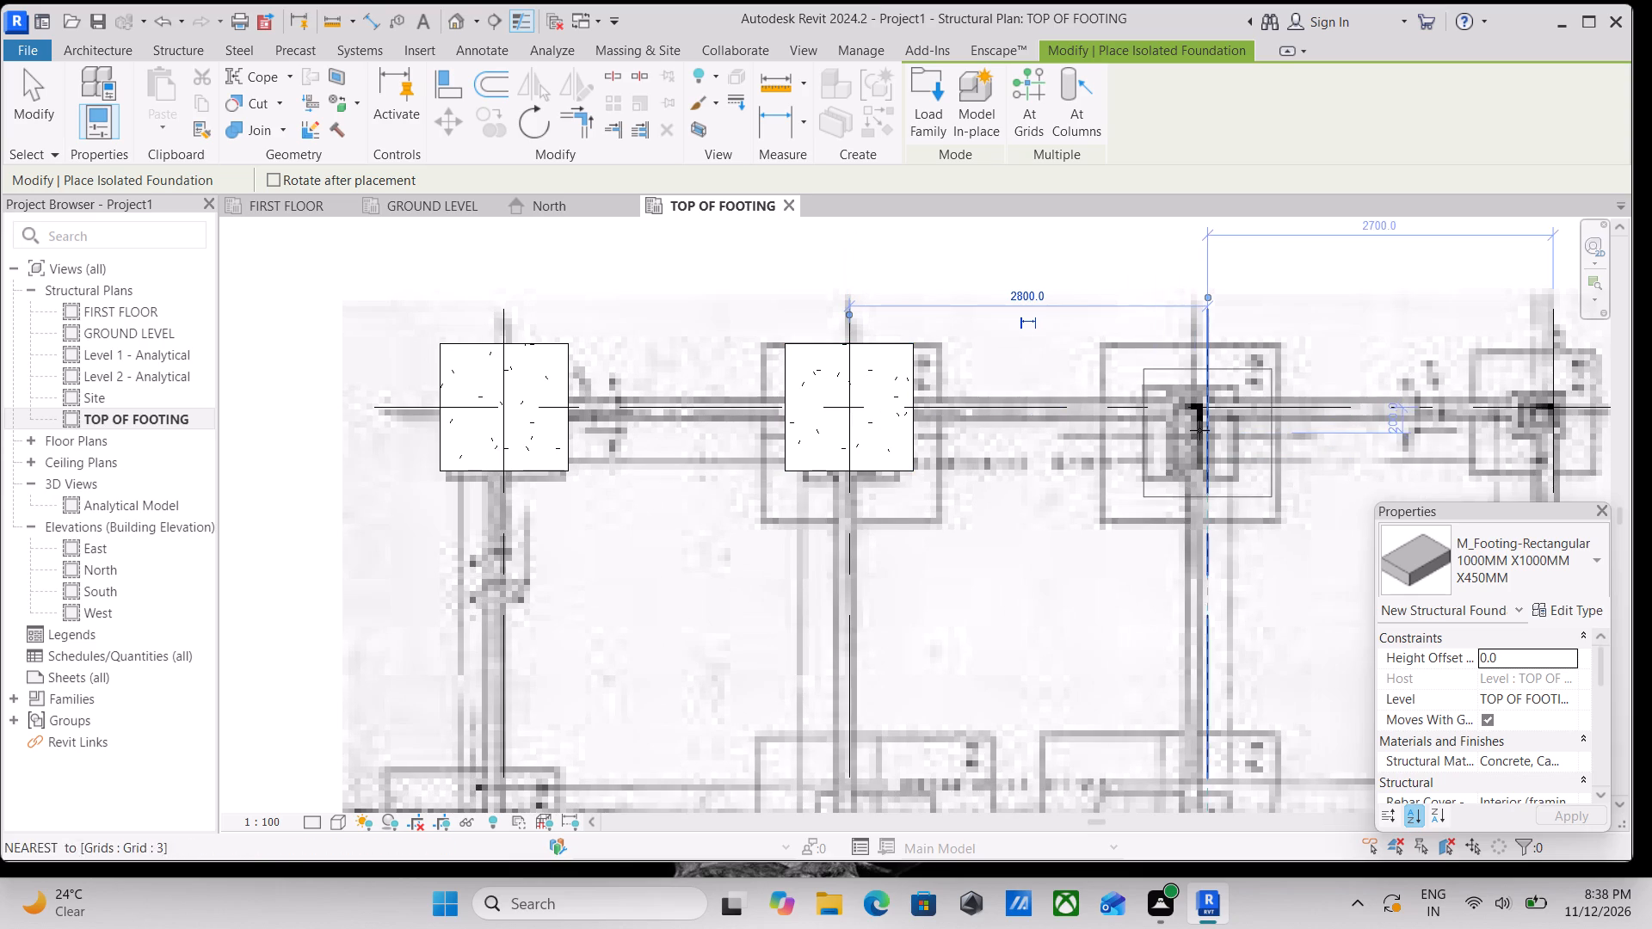
{"action": "left_click", "coordinate": [1187, 421]}
{"action": "scroll", "coordinate": [1187, 421], "scroll_direction": "down", "scroll_amount": 1}
{"action": "middle_click_drag", "start_coordinate": [1187, 421], "coordinate": [838, 432]}
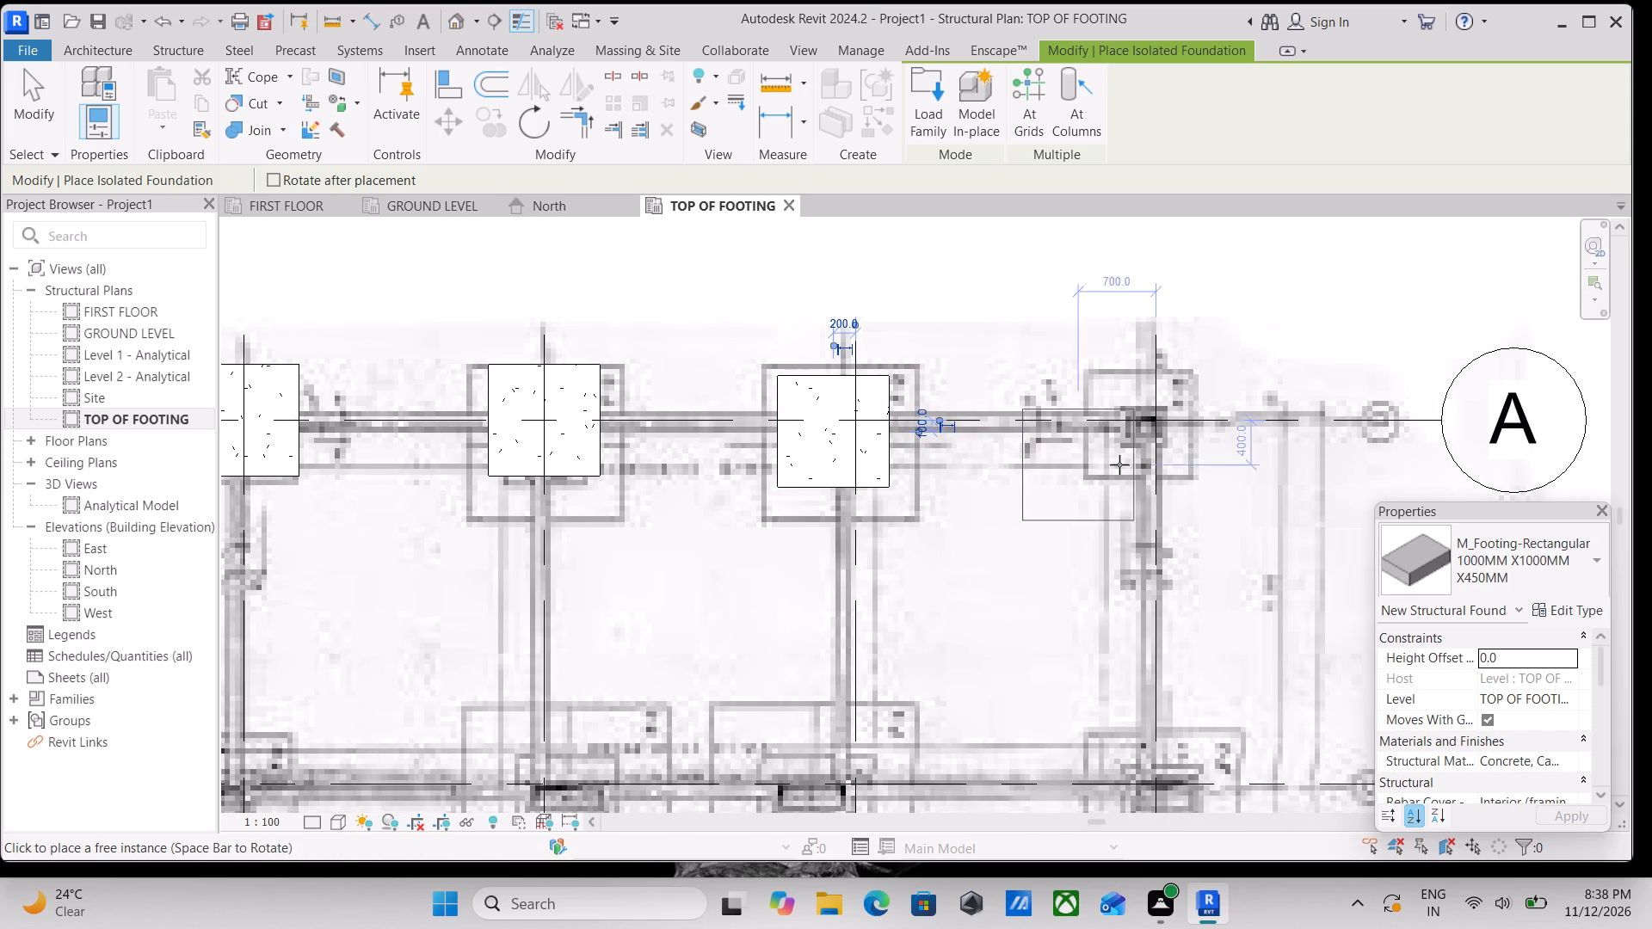
{"action": "left_click", "coordinate": [1143, 426]}
Place 1000MM X1000MM X450MM isolated footings at the intersections of grid B with grids 1 and 2.
{"action": "scroll", "coordinate": [1143, 426], "scroll_direction": "down", "scroll_amount": 3}
{"action": "middle_click_drag", "start_coordinate": [1143, 426], "coordinate": [1107, 312]}
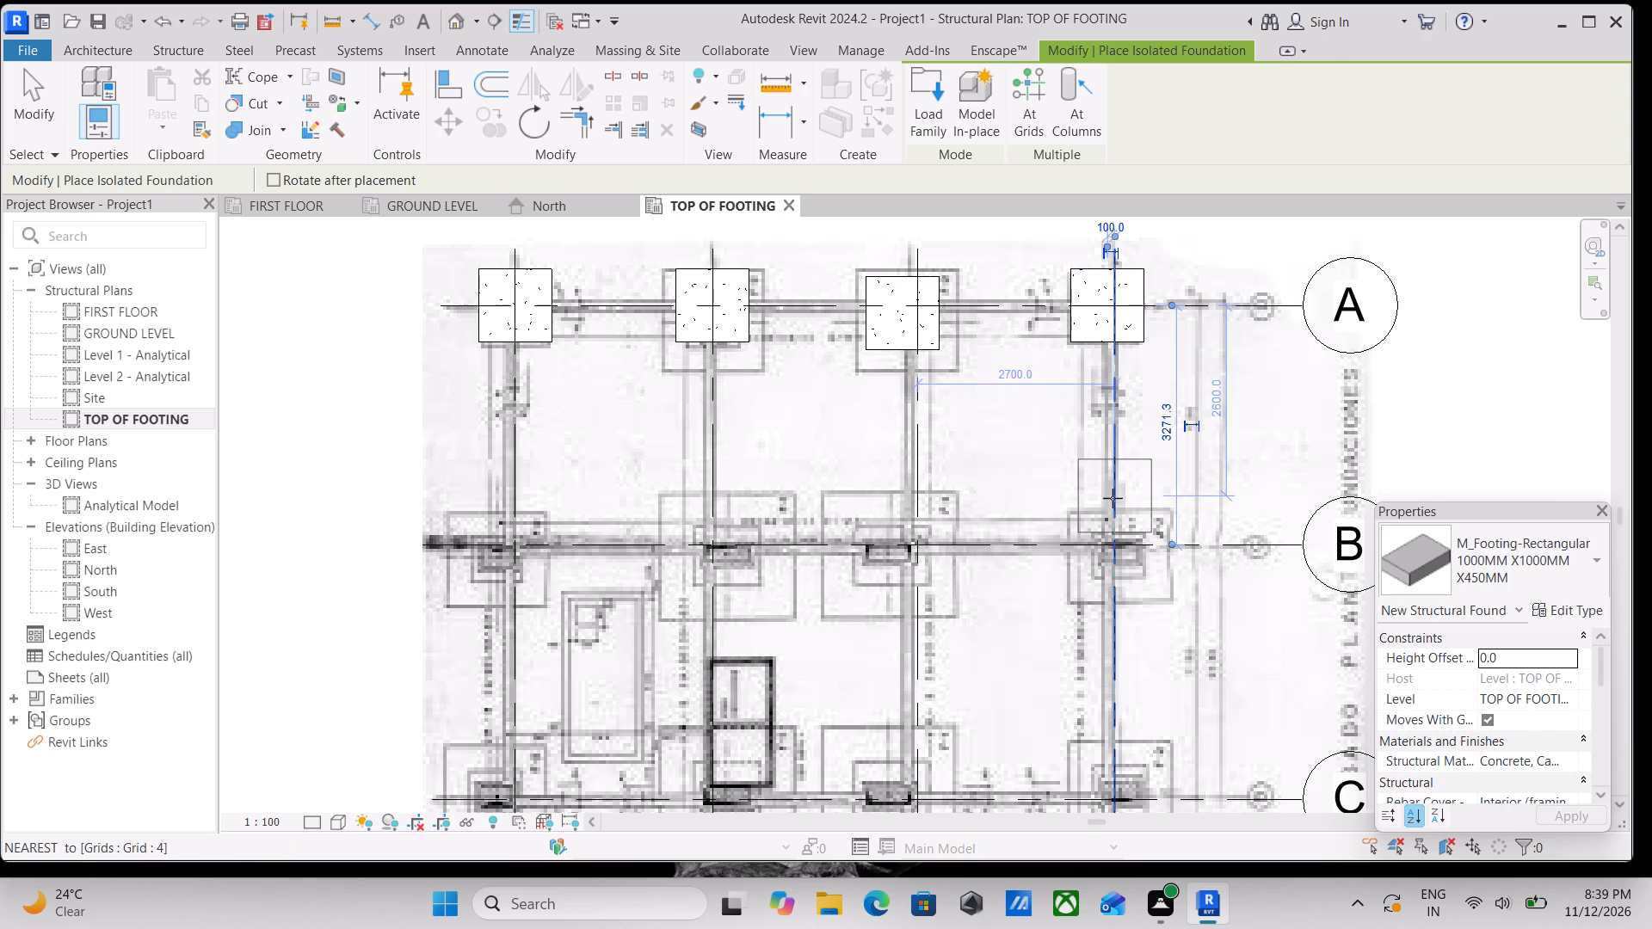
{"action": "scroll", "coordinate": [961, 493], "scroll_direction": "down", "scroll_amount": 1}
{"action": "middle_click_drag", "start_coordinate": [961, 493], "coordinate": [999, 426]}
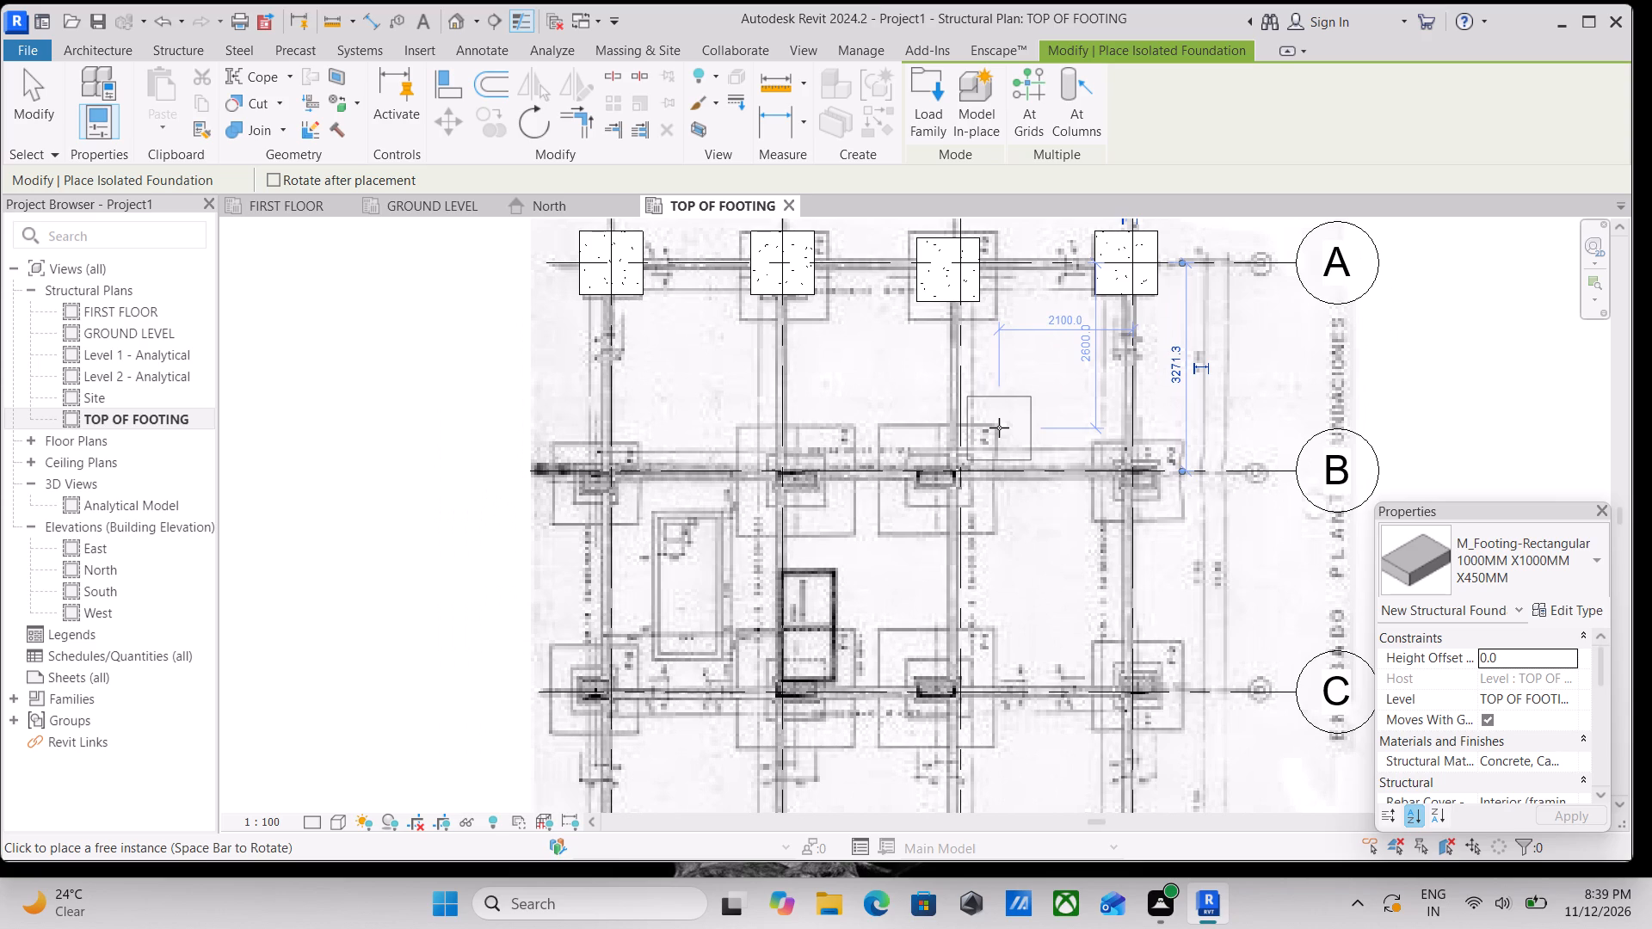
{"action": "scroll", "coordinate": [475, 545], "scroll_direction": "up", "scroll_amount": 1}
{"action": "scroll", "coordinate": [584, 519], "scroll_direction": "up", "scroll_amount": 2}
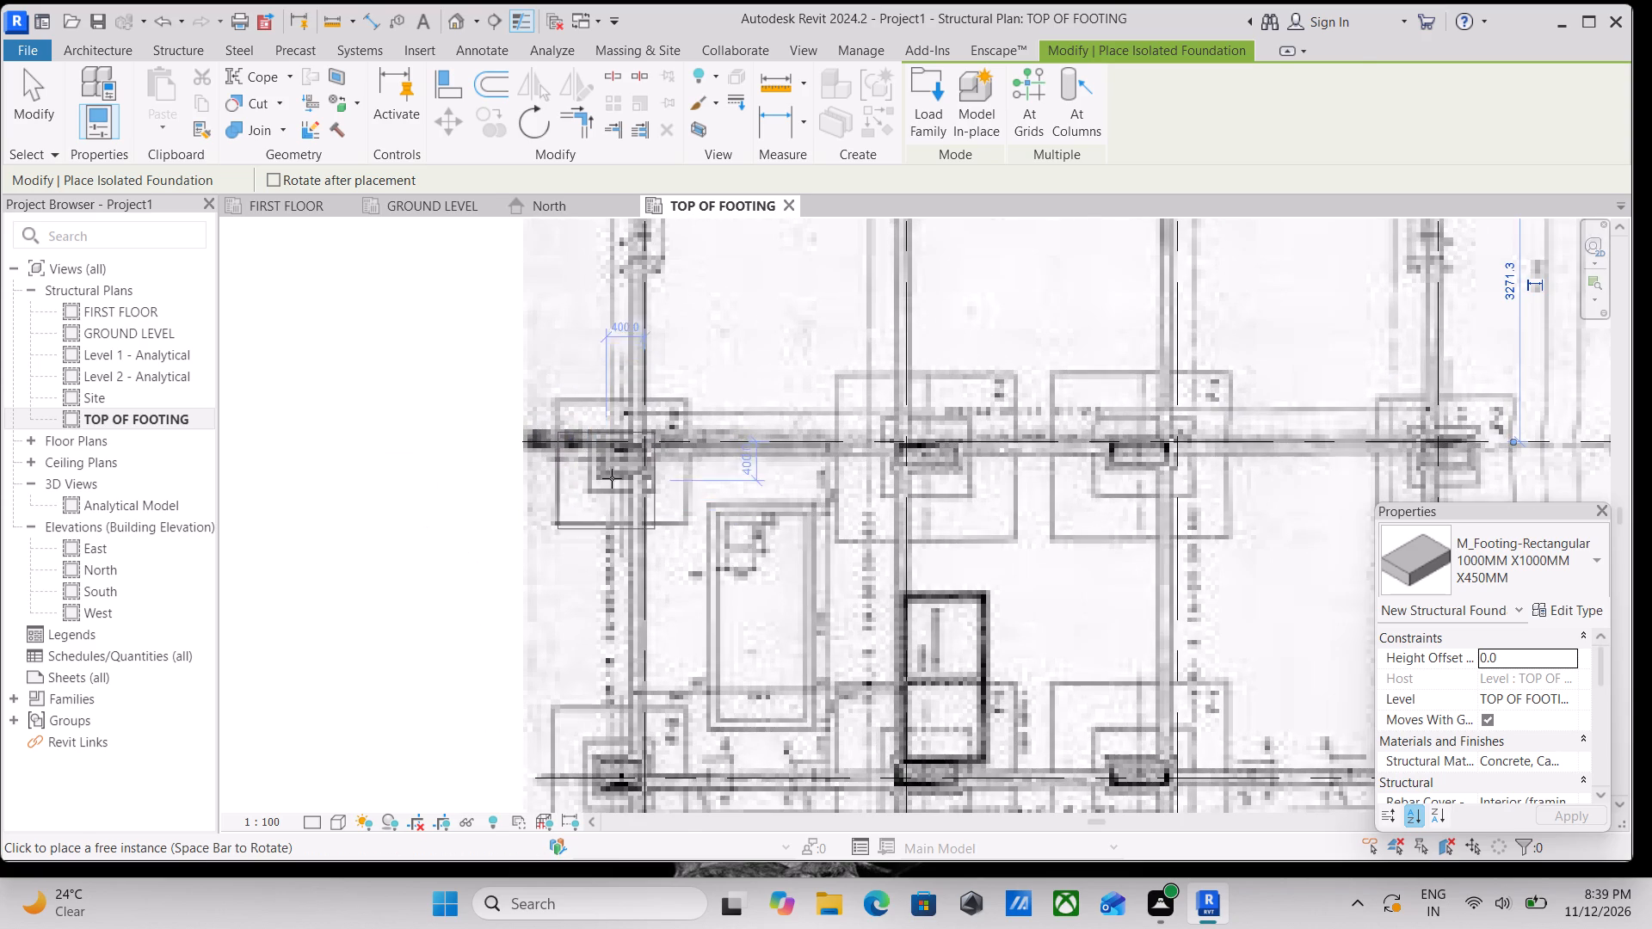
{"action": "left_click", "coordinate": [639, 447]}
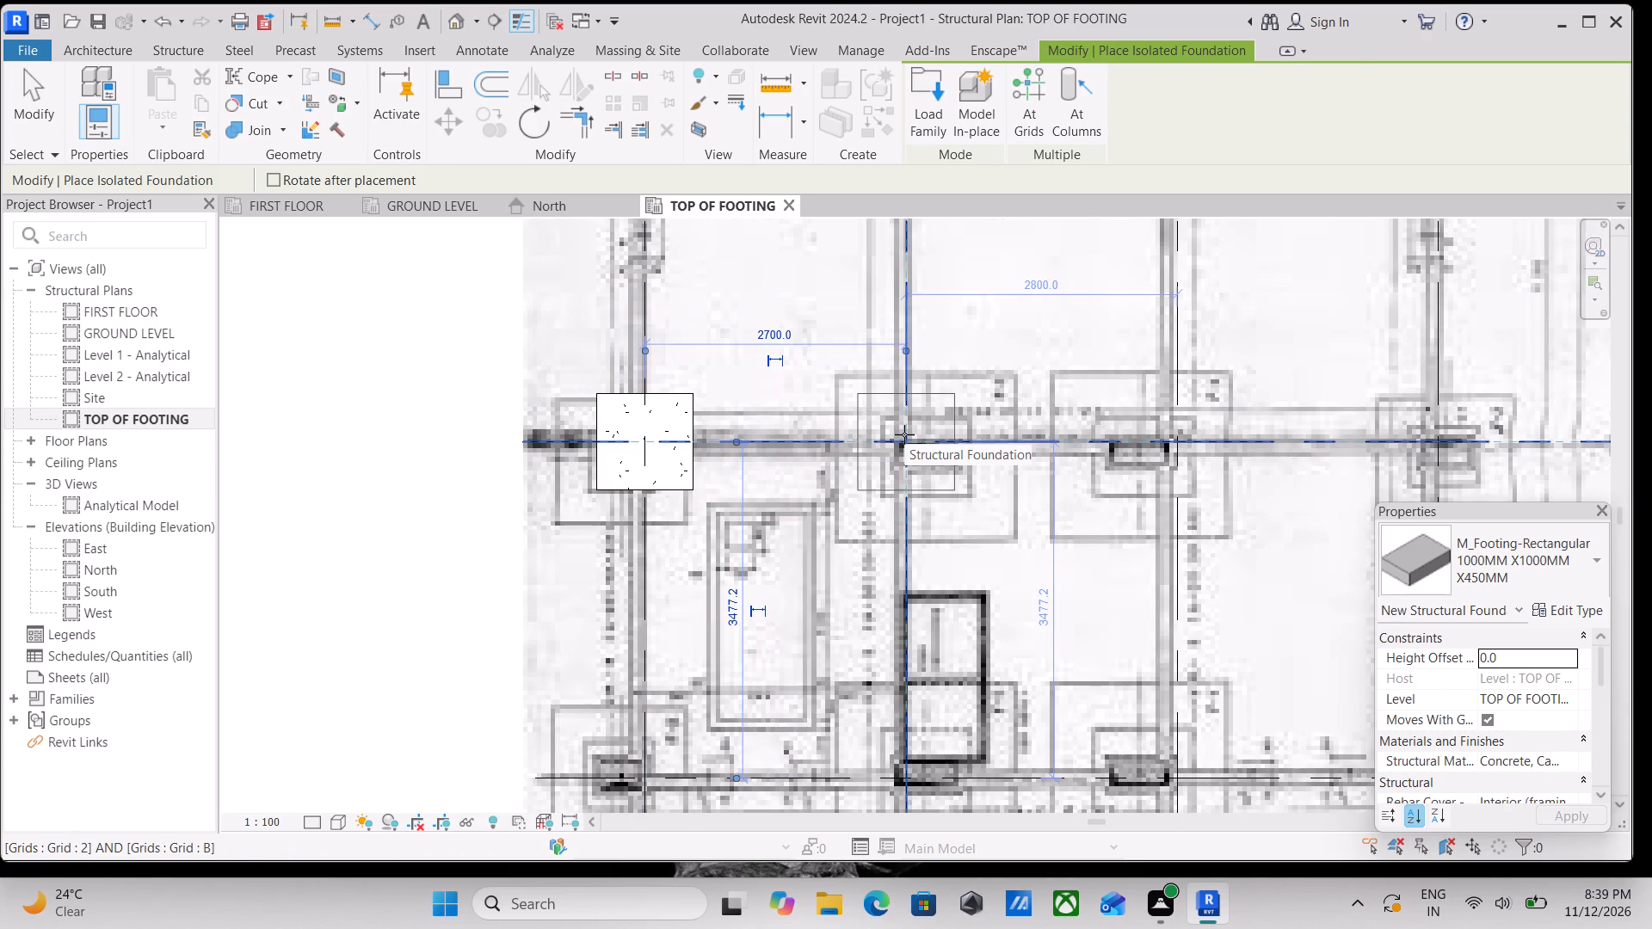
{"action": "scroll", "coordinate": [902, 433], "scroll_direction": "up", "scroll_amount": 1}
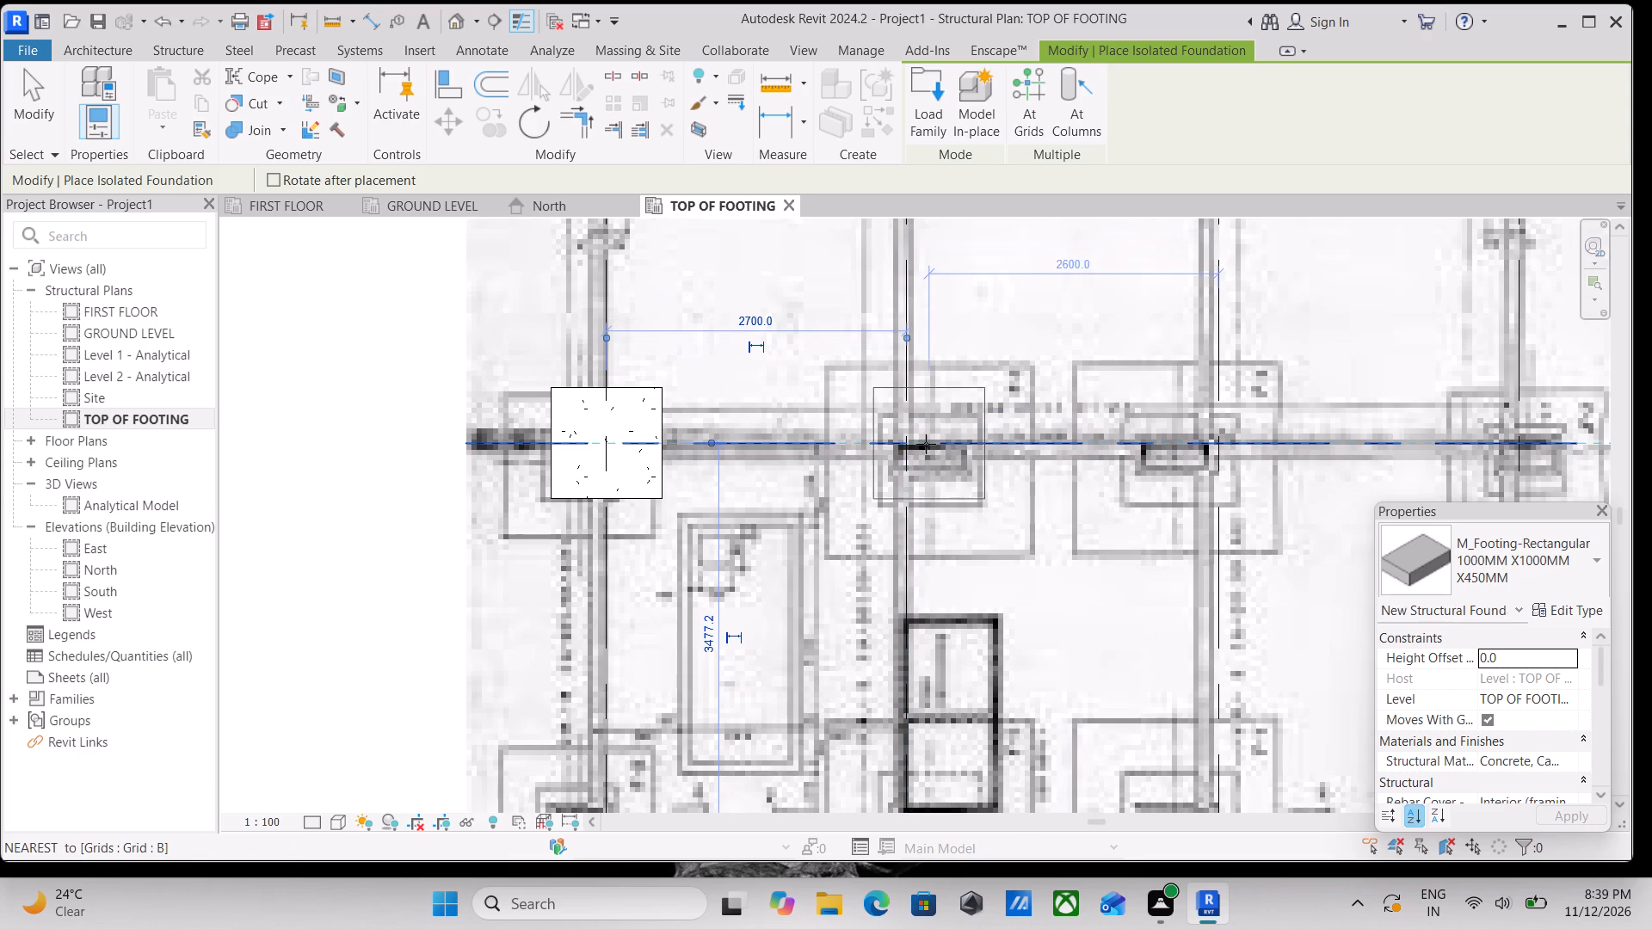
{"action": "left_click", "coordinate": [909, 447]}
Place 1000MM X1000MM X450MM isolated footings at the intersections of grid B with grids 3 and 4.
{"action": "scroll", "coordinate": [926, 446], "scroll_direction": "down", "scroll_amount": 1}
{"action": "middle_click_drag", "start_coordinate": [926, 446], "coordinate": [715, 434]}
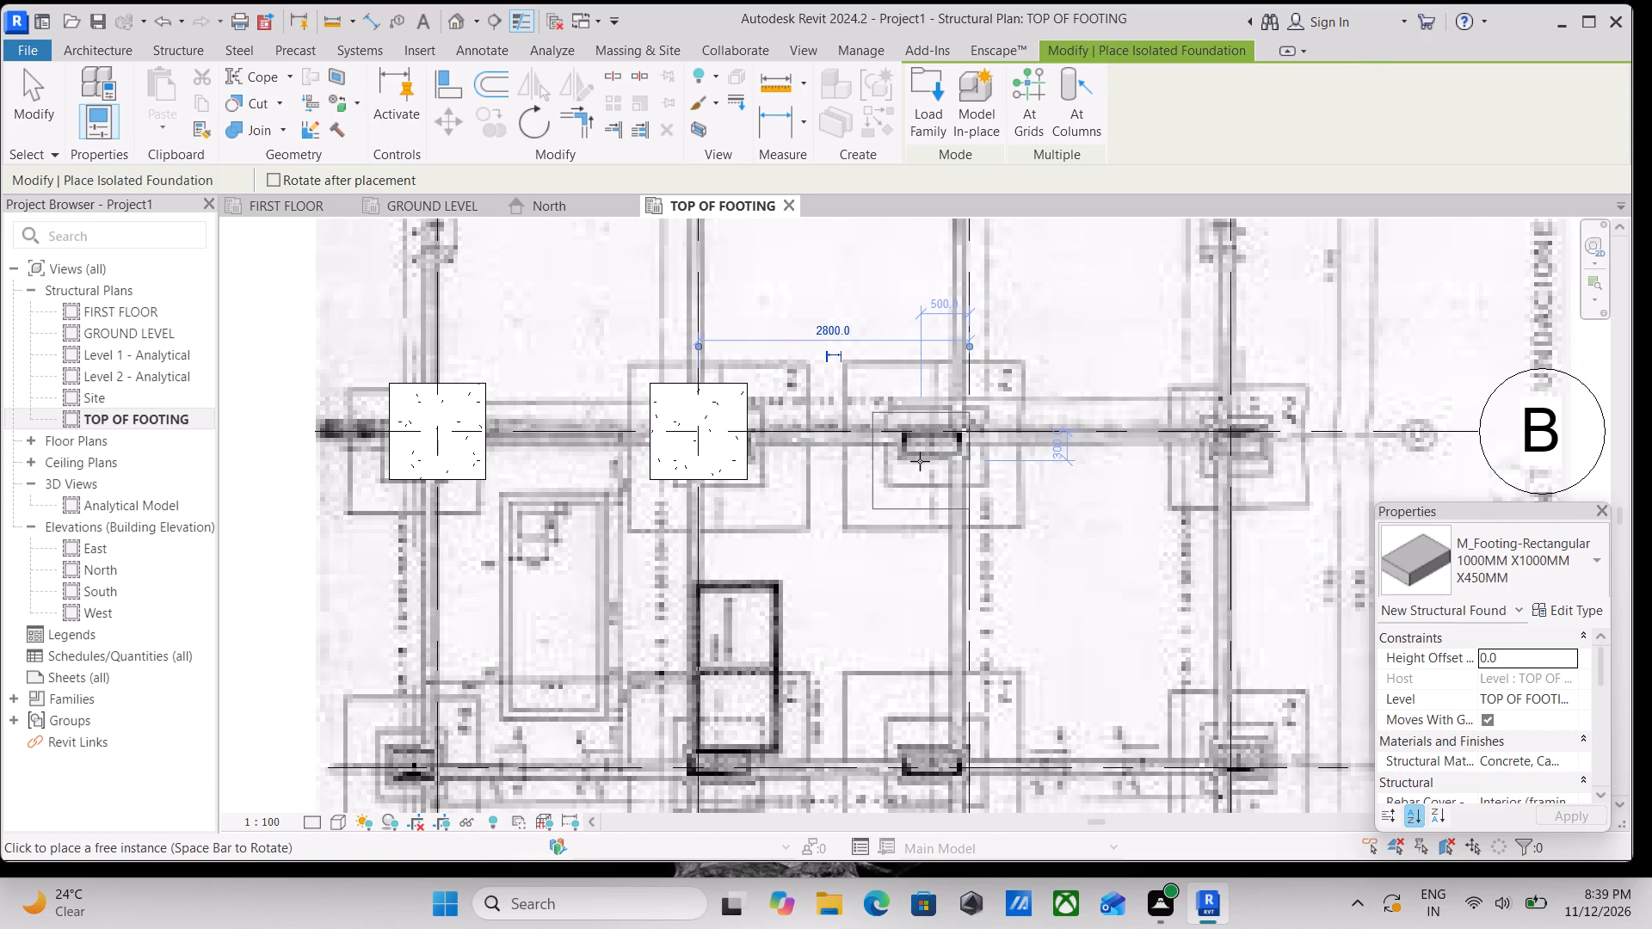
{"action": "middle_click_drag", "start_coordinate": [937, 458], "coordinate": [697, 474]}
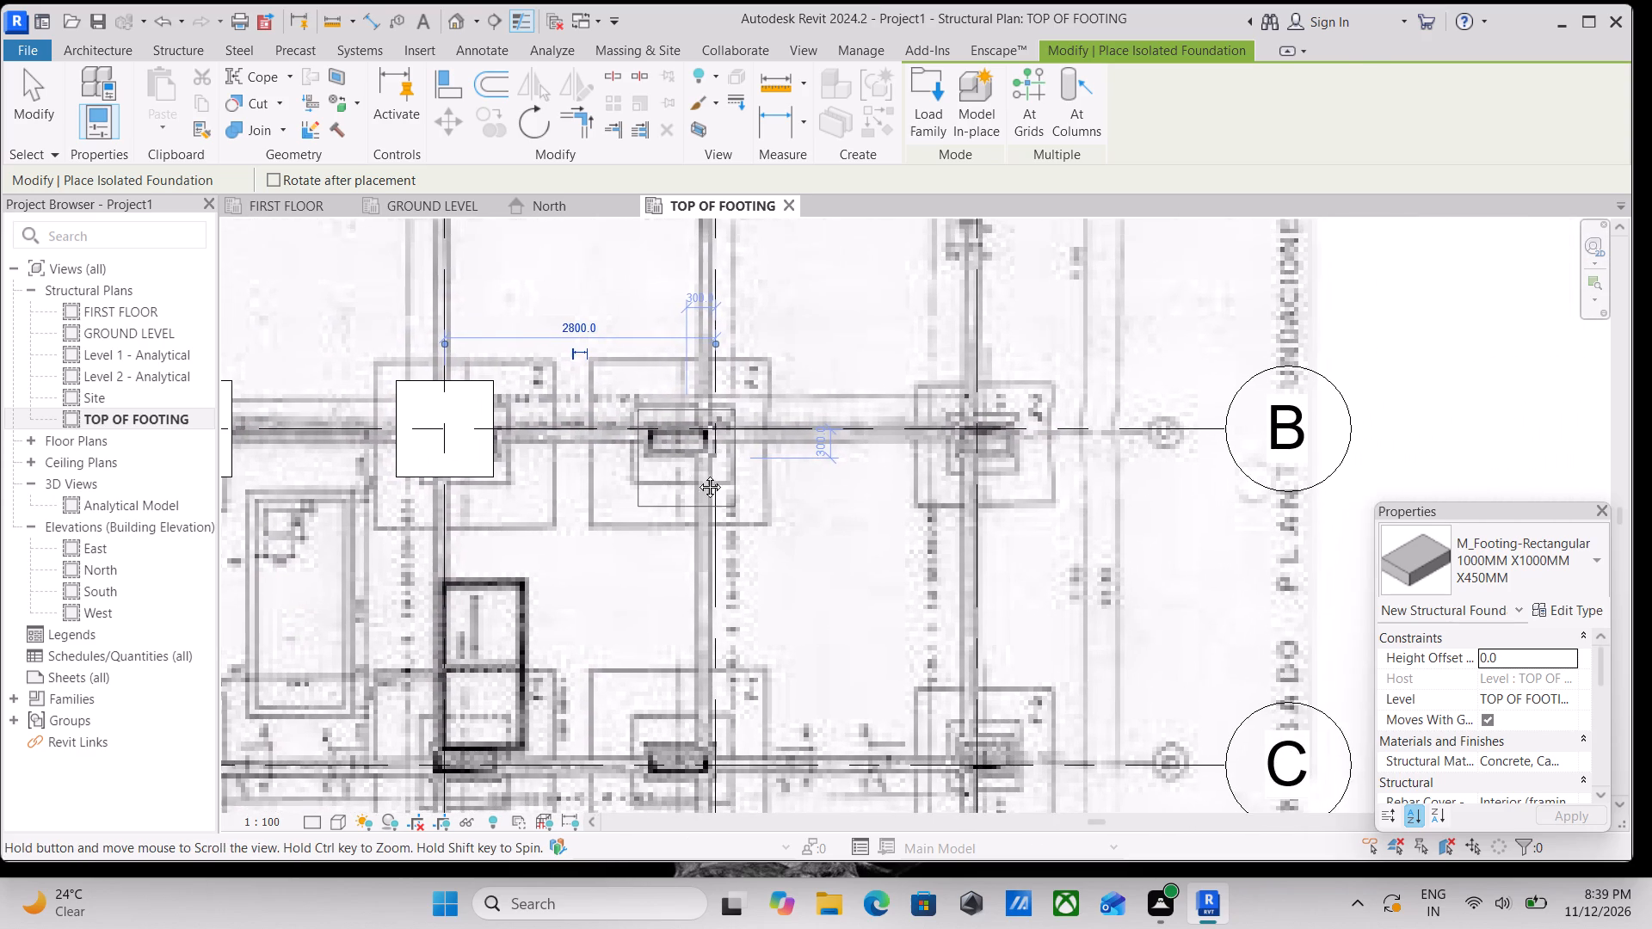
{"action": "middle_click_drag", "start_coordinate": [697, 474], "coordinate": [738, 538]}
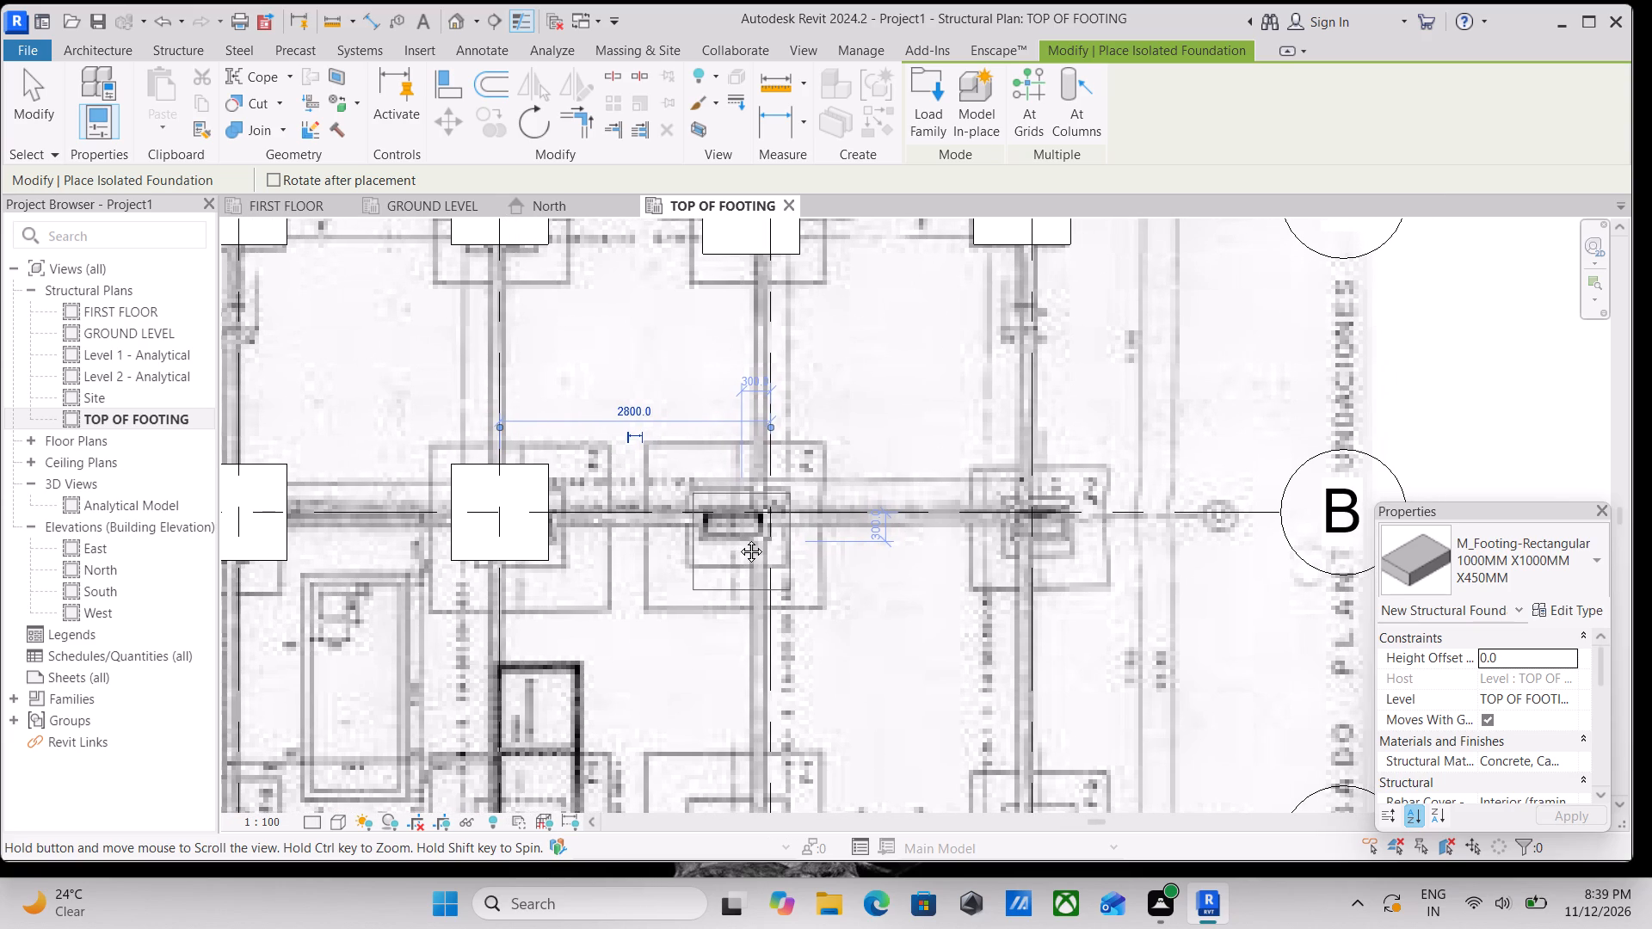
{"action": "middle_click_drag", "start_coordinate": [738, 538], "coordinate": [726, 518]}
{"action": "scroll", "coordinate": [744, 538], "scroll_direction": "up", "scroll_amount": 1}
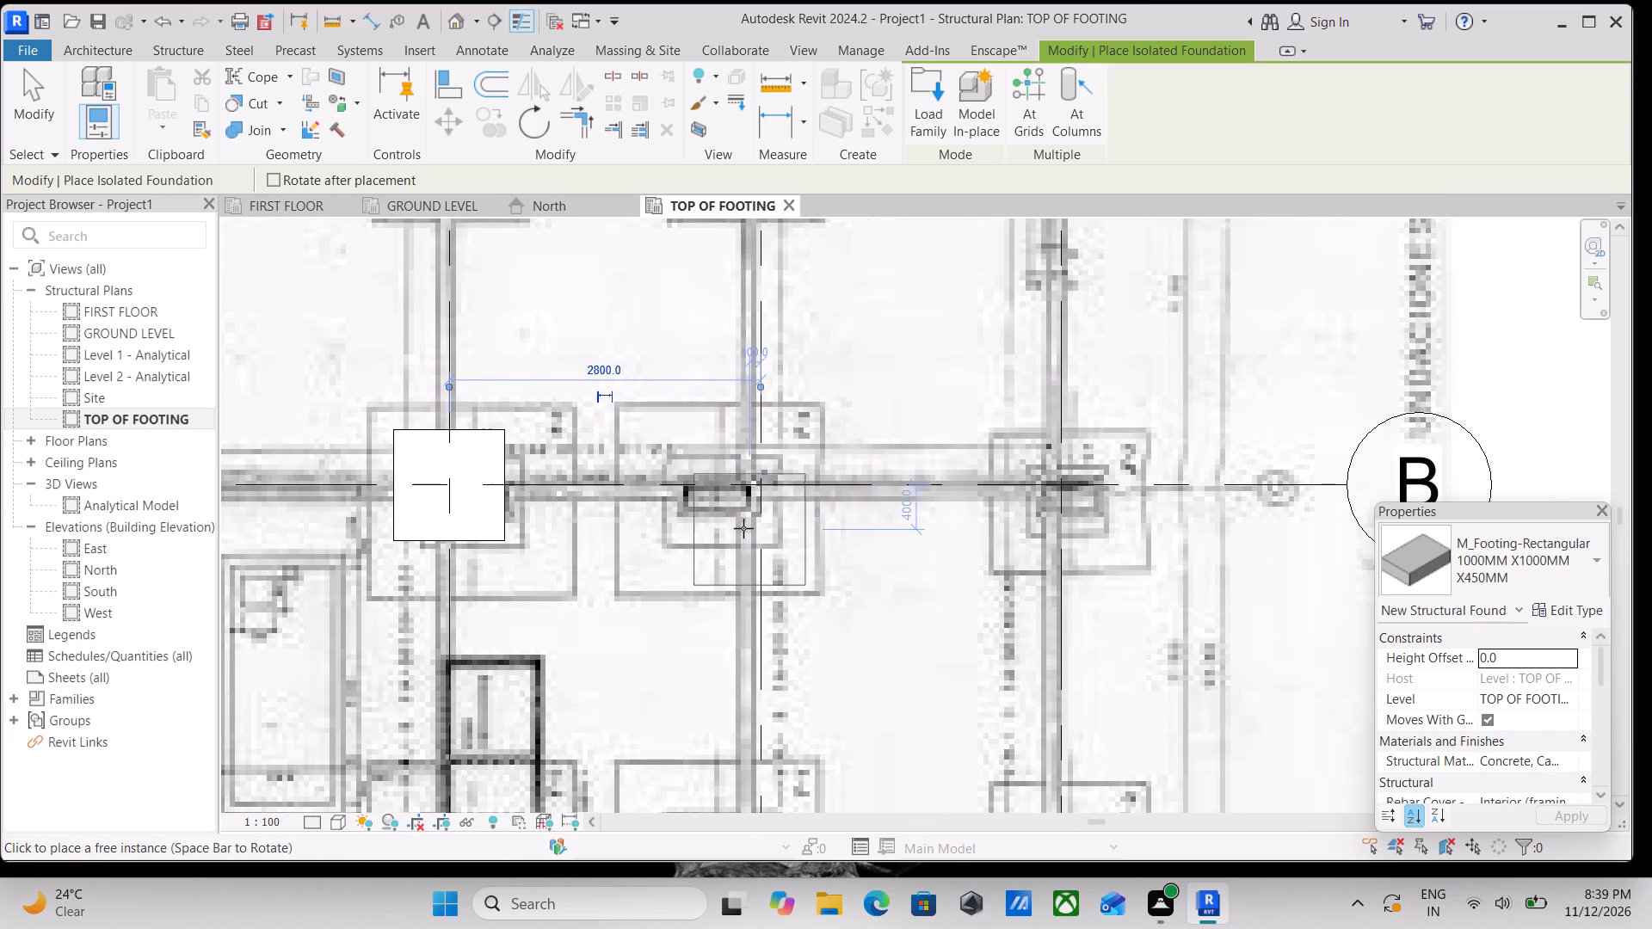
{"action": "left_click", "coordinate": [766, 484]}
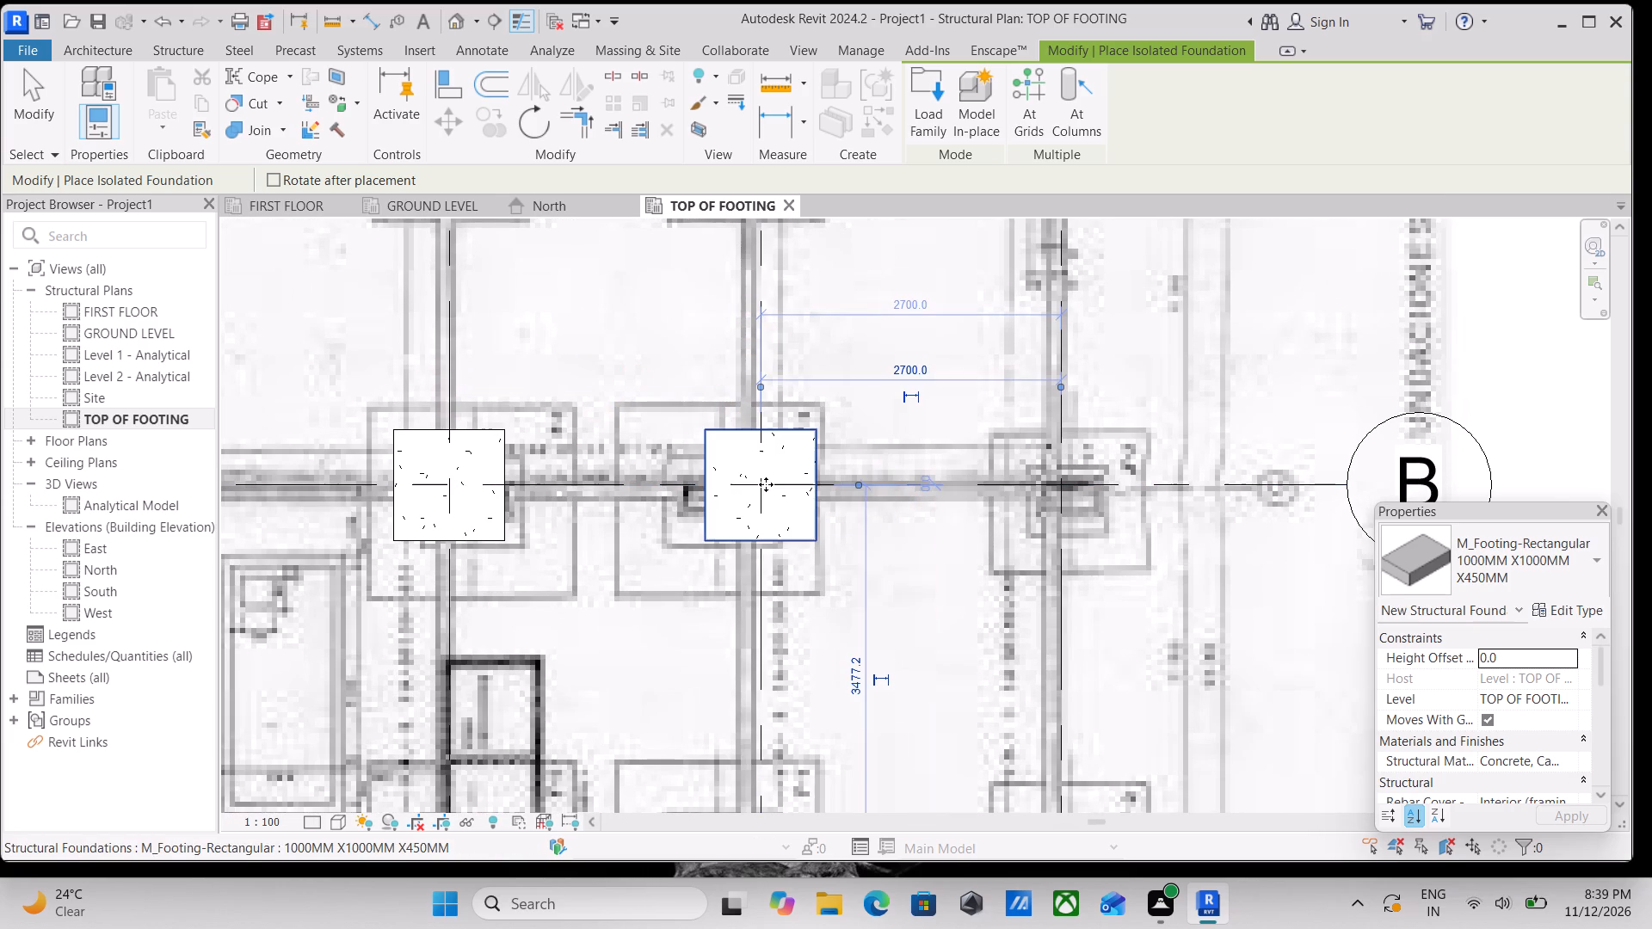
{"action": "middle_click_drag", "start_coordinate": [909, 489], "coordinate": [736, 477]}
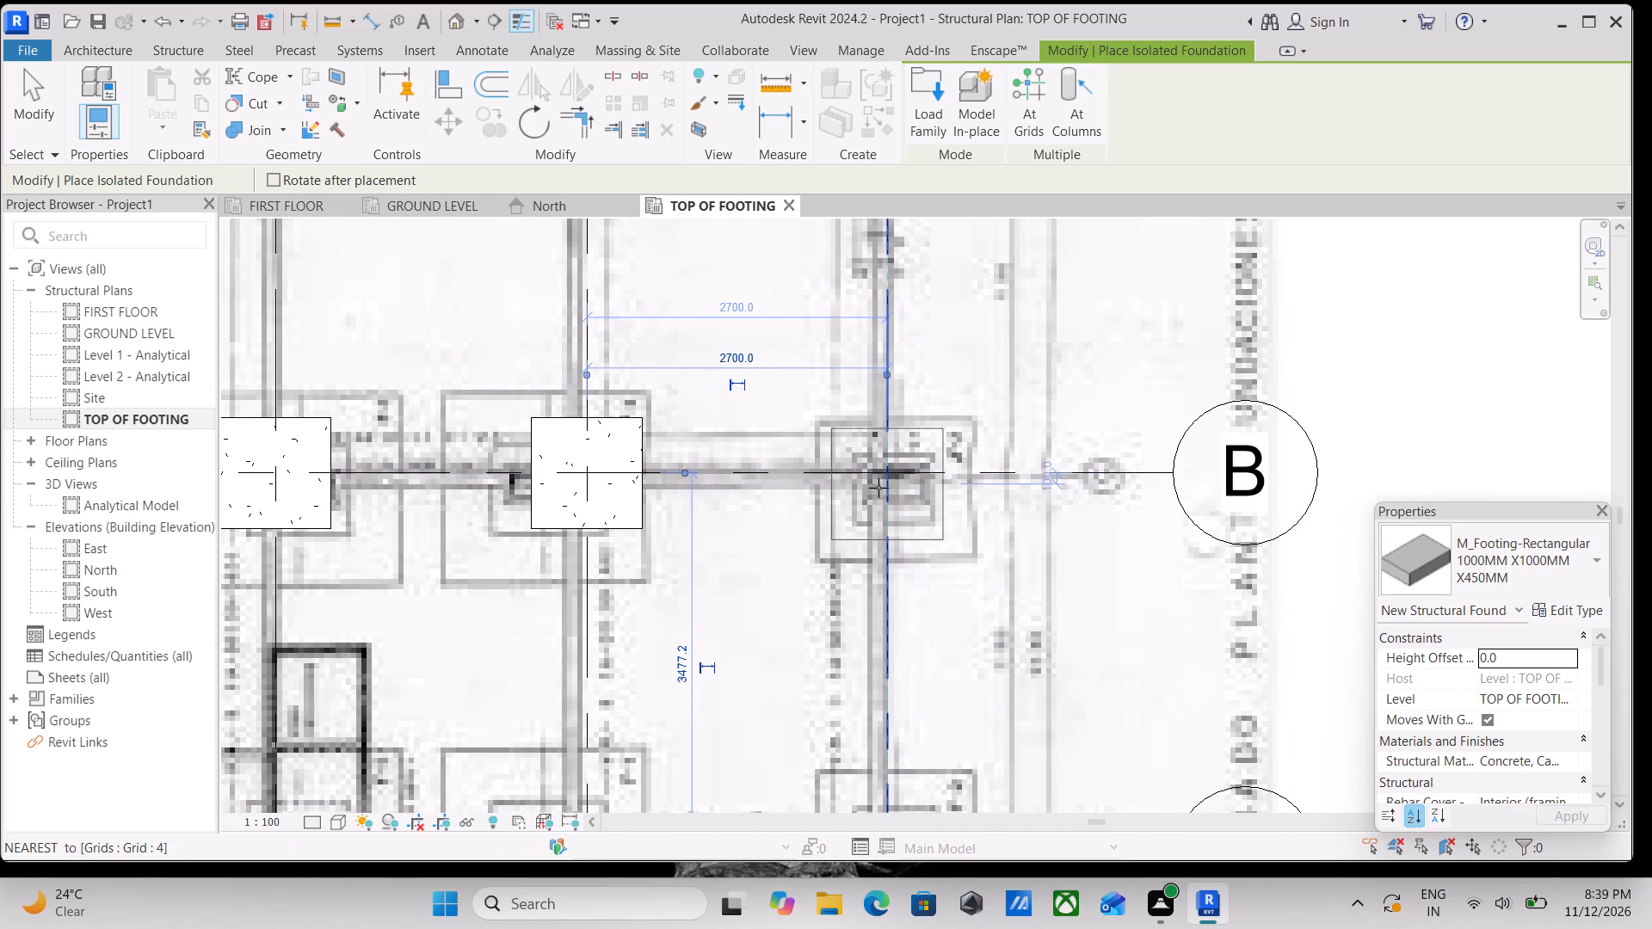
{"action": "left_click", "coordinate": [886, 472]}
Place a 1000MM X1000MM X450MM isolated footing on grid C, about 60 mm left of grid 1.
{"action": "scroll", "coordinate": [886, 472], "scroll_direction": "down", "scroll_amount": 2}
{"action": "middle_click_drag", "start_coordinate": [886, 472], "coordinate": [908, 398]}
{"action": "scroll", "coordinate": [908, 403], "scroll_direction": "down", "scroll_amount": 1}
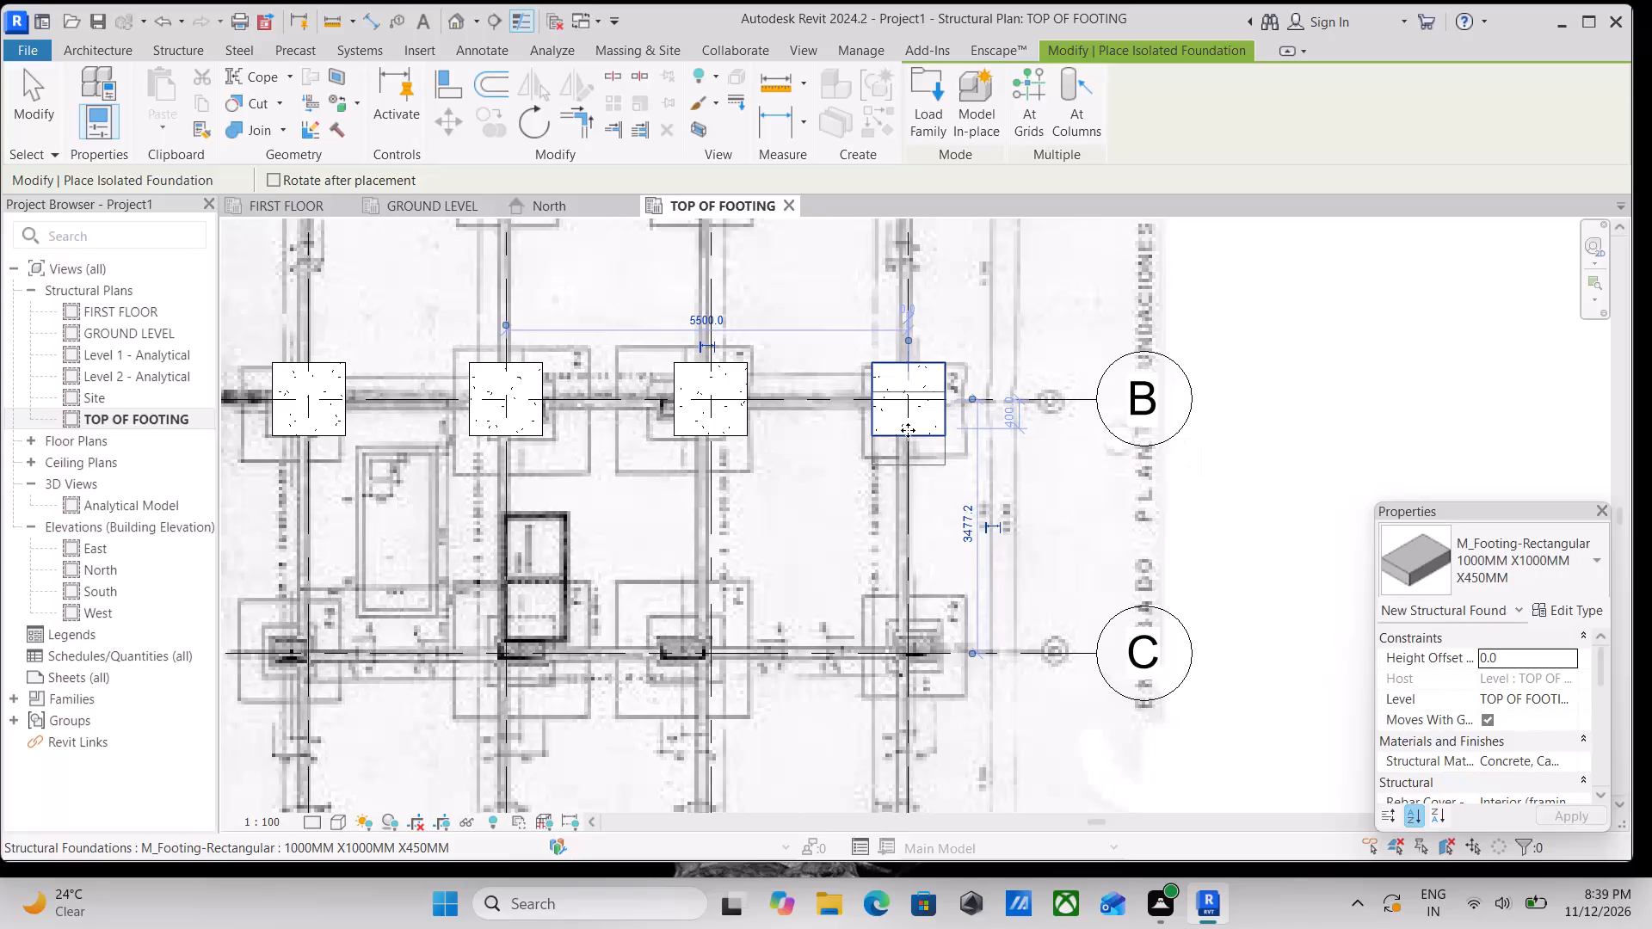
{"action": "scroll", "coordinate": [854, 455], "scroll_direction": "down", "scroll_amount": 2}
{"action": "middle_click_drag", "start_coordinate": [855, 450], "coordinate": [1186, 334]}
{"action": "scroll", "coordinate": [763, 517], "scroll_direction": "up", "scroll_amount": 4}
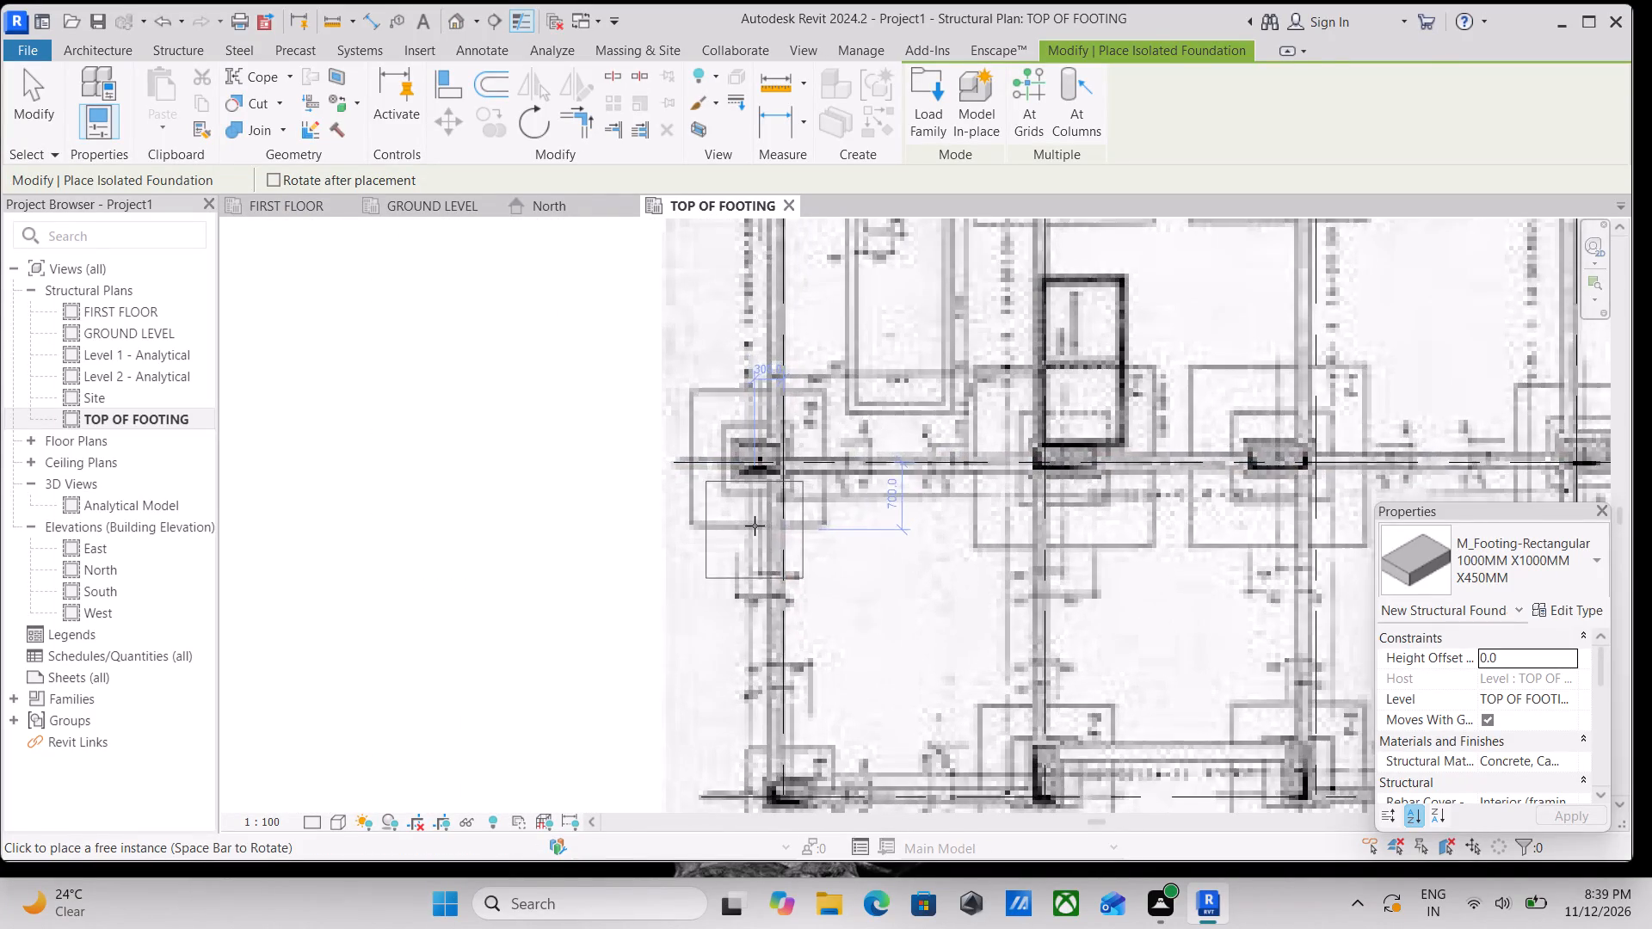
{"action": "scroll", "coordinate": [752, 512], "scroll_direction": "up", "scroll_amount": 3}
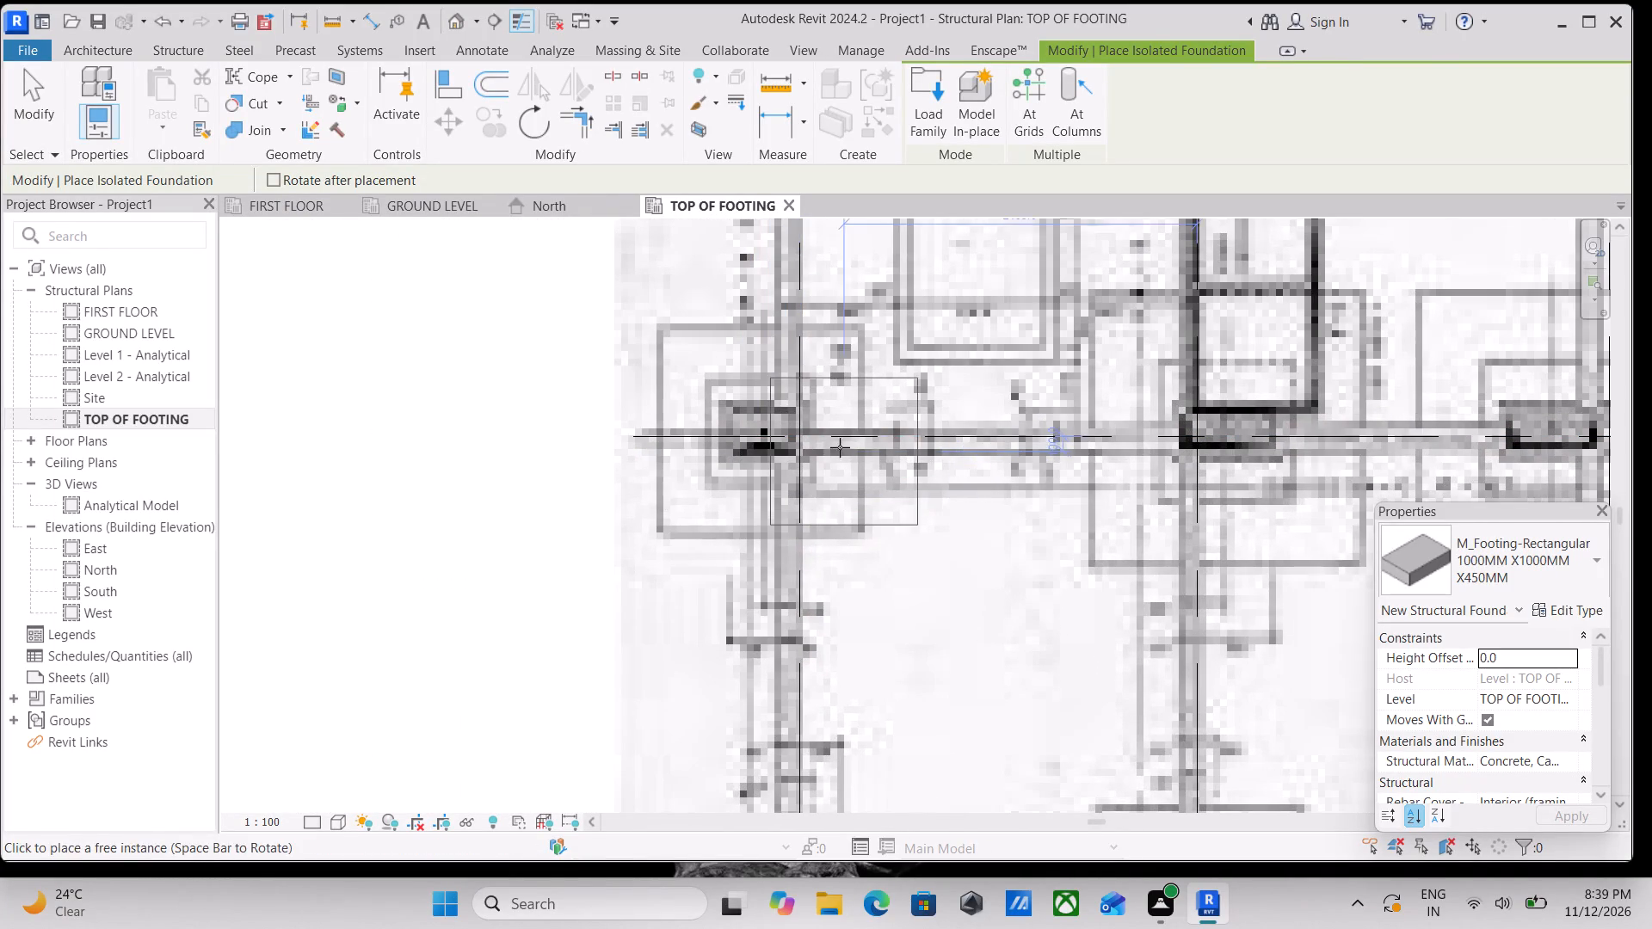
{"action": "scroll", "coordinate": [810, 438], "scroll_direction": "up", "scroll_amount": 1}
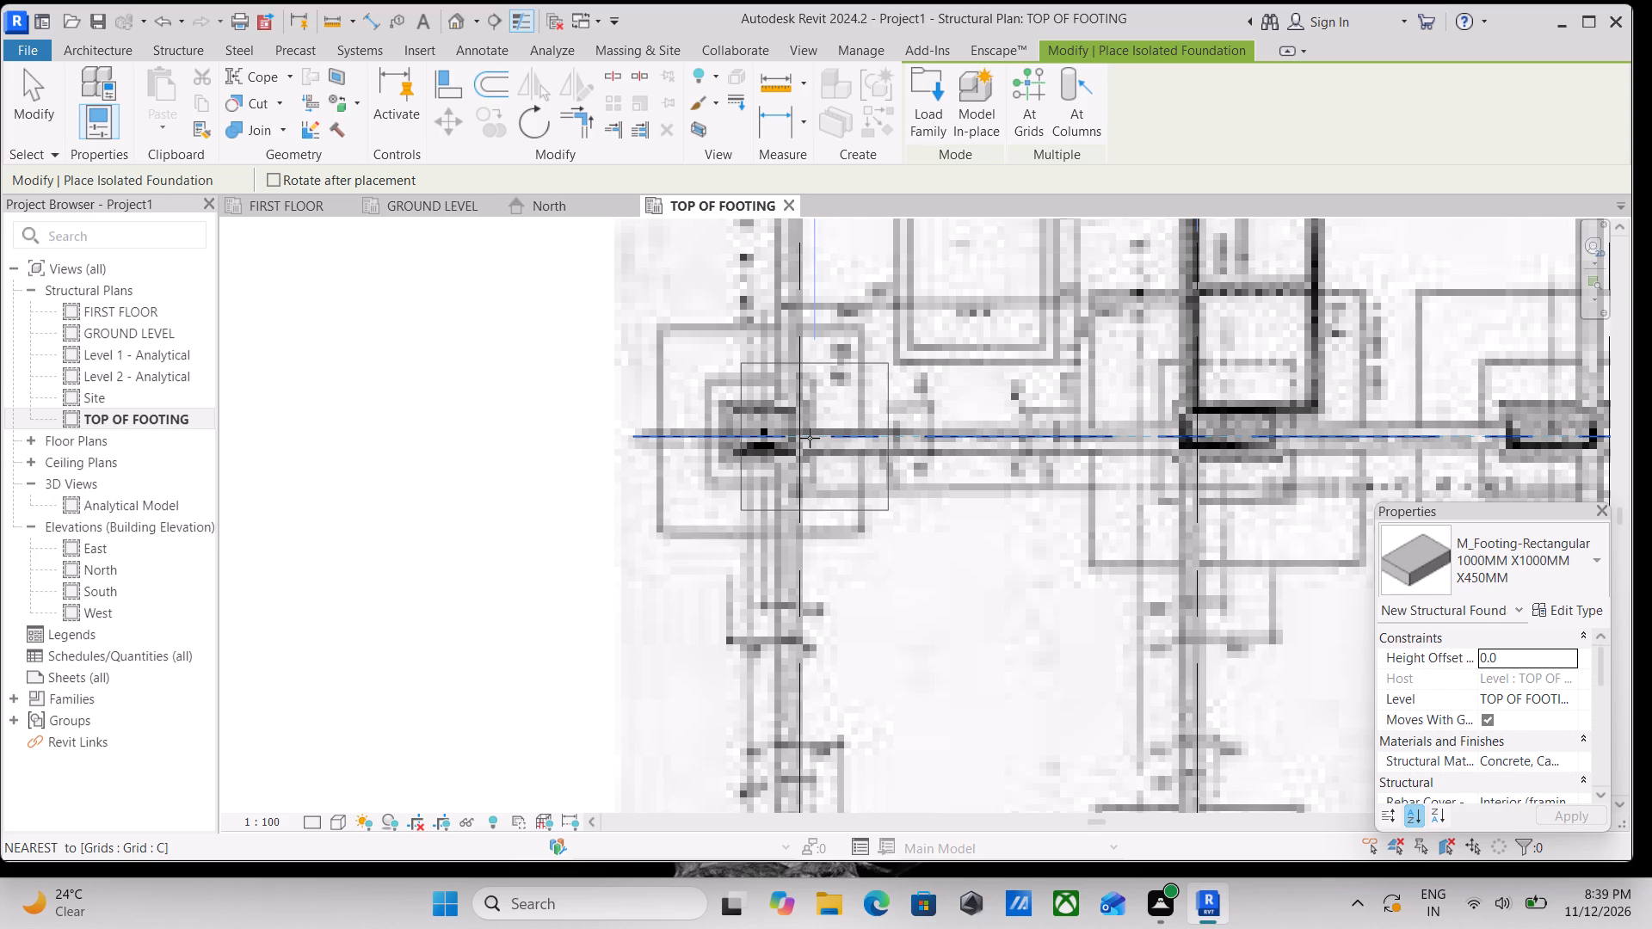
{"action": "scroll", "coordinate": [810, 438], "scroll_direction": "up", "scroll_amount": 1}
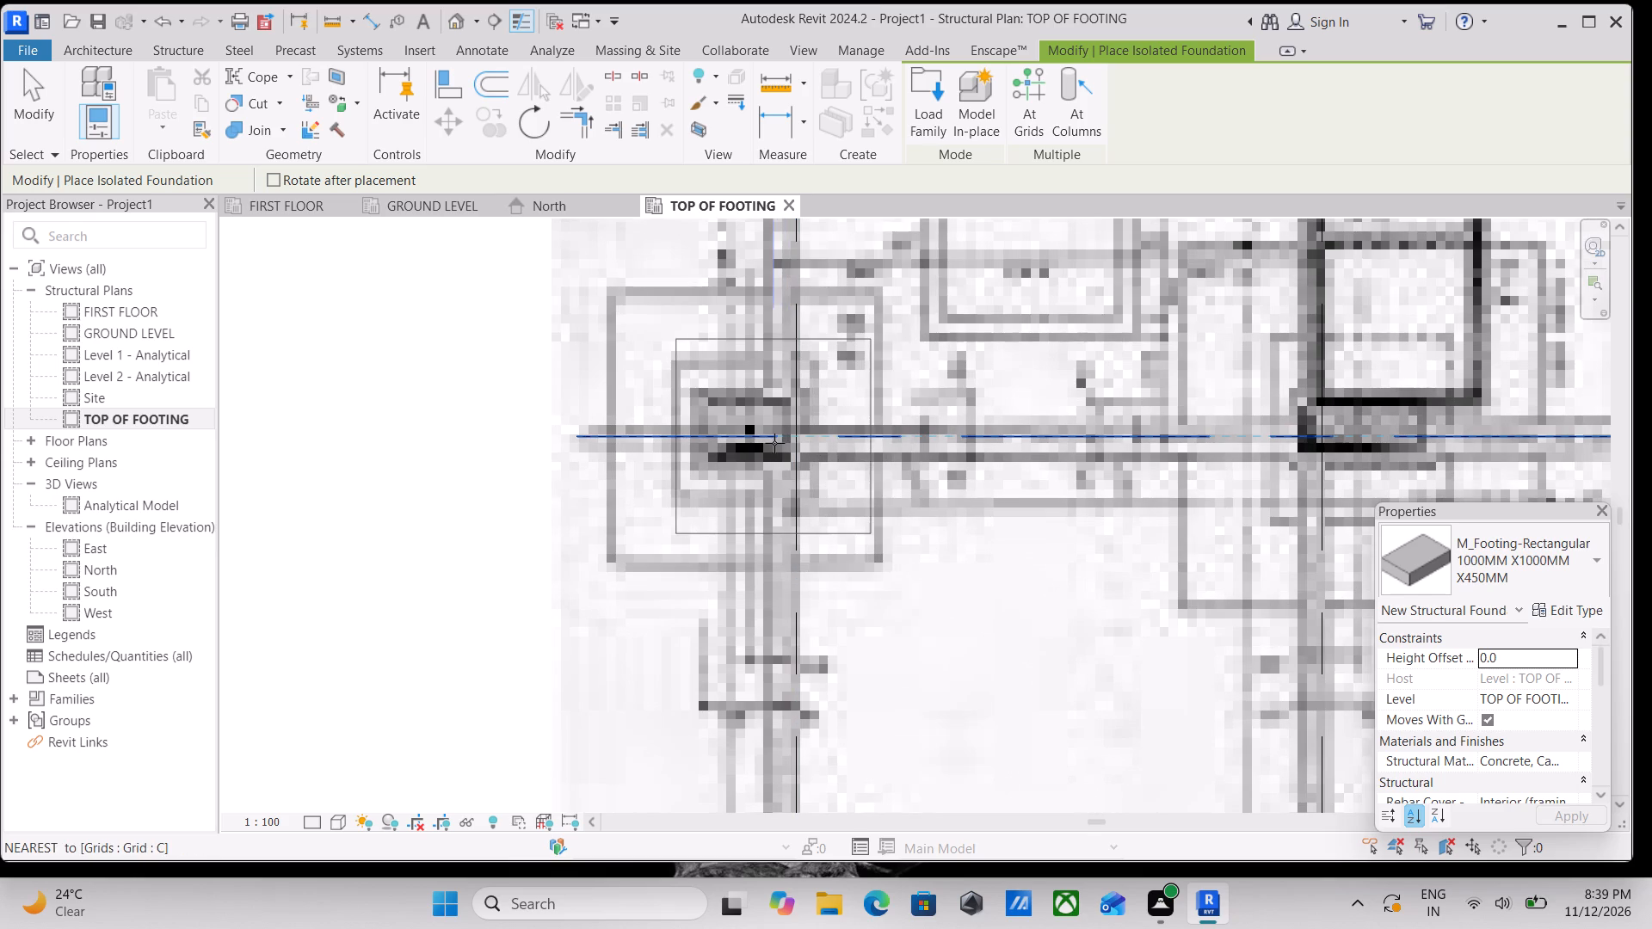
{"action": "left_click", "coordinate": [784, 439]}
Place 1000MM X1000MM X450MM isolated footings at the intersections of grid C with grids 2, 3 and 4.
{"action": "scroll", "coordinate": [905, 419], "scroll_direction": "down", "scroll_amount": 1}
{"action": "middle_click_drag", "start_coordinate": [904, 418], "coordinate": [741, 409]}
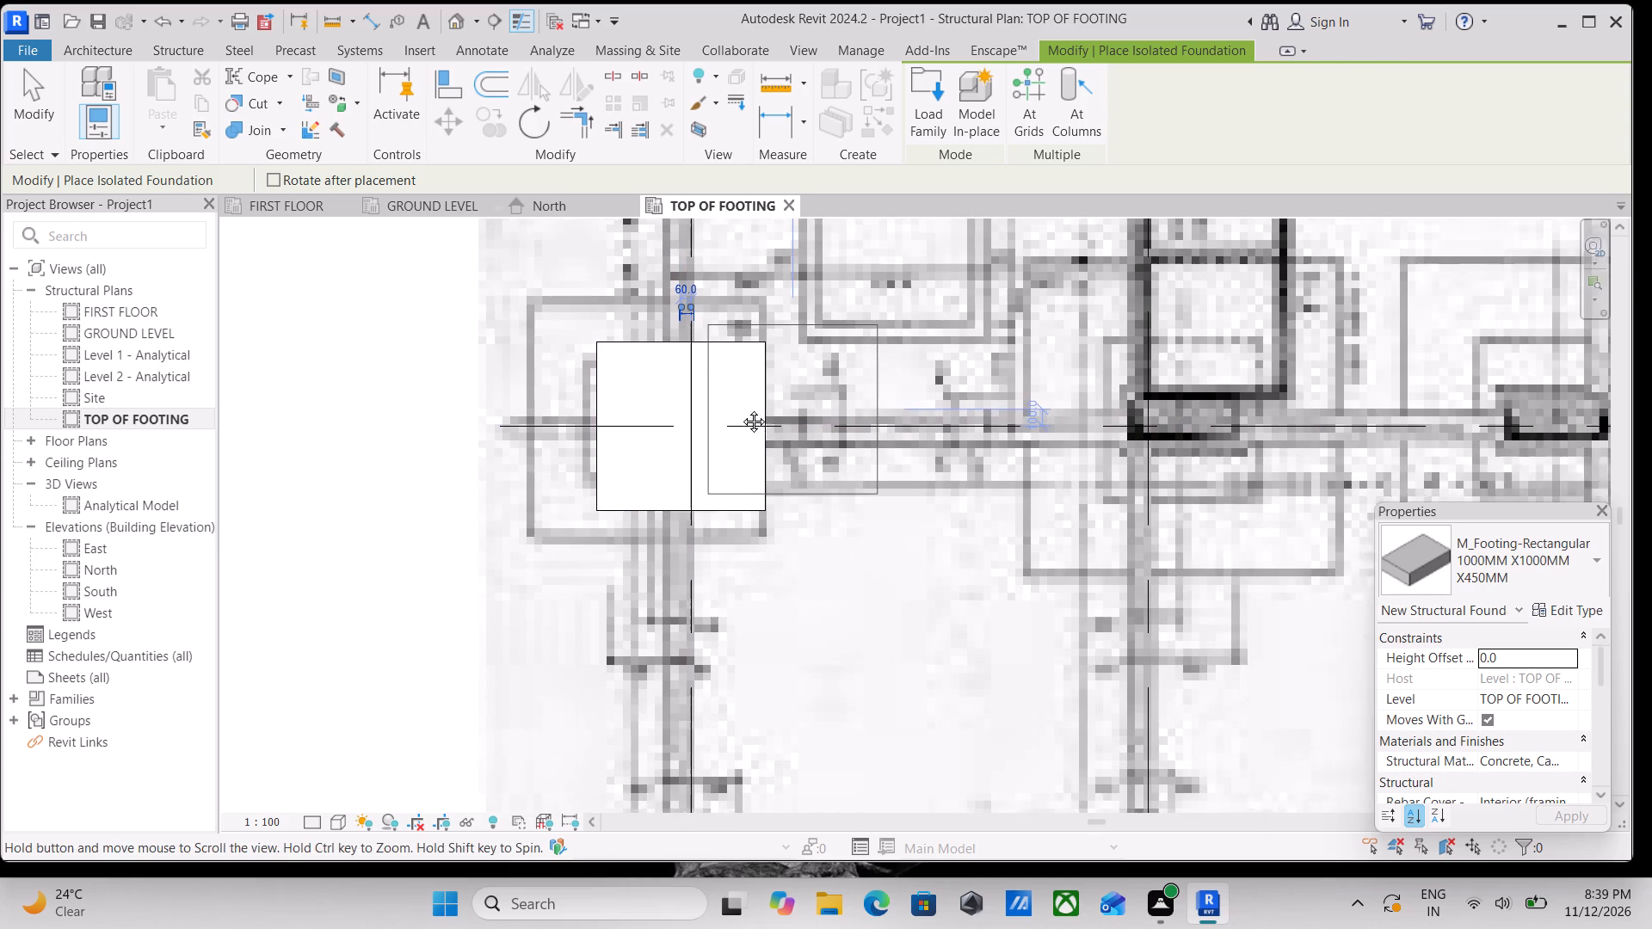
{"action": "middle_click_drag", "start_coordinate": [741, 409], "coordinate": [723, 409]}
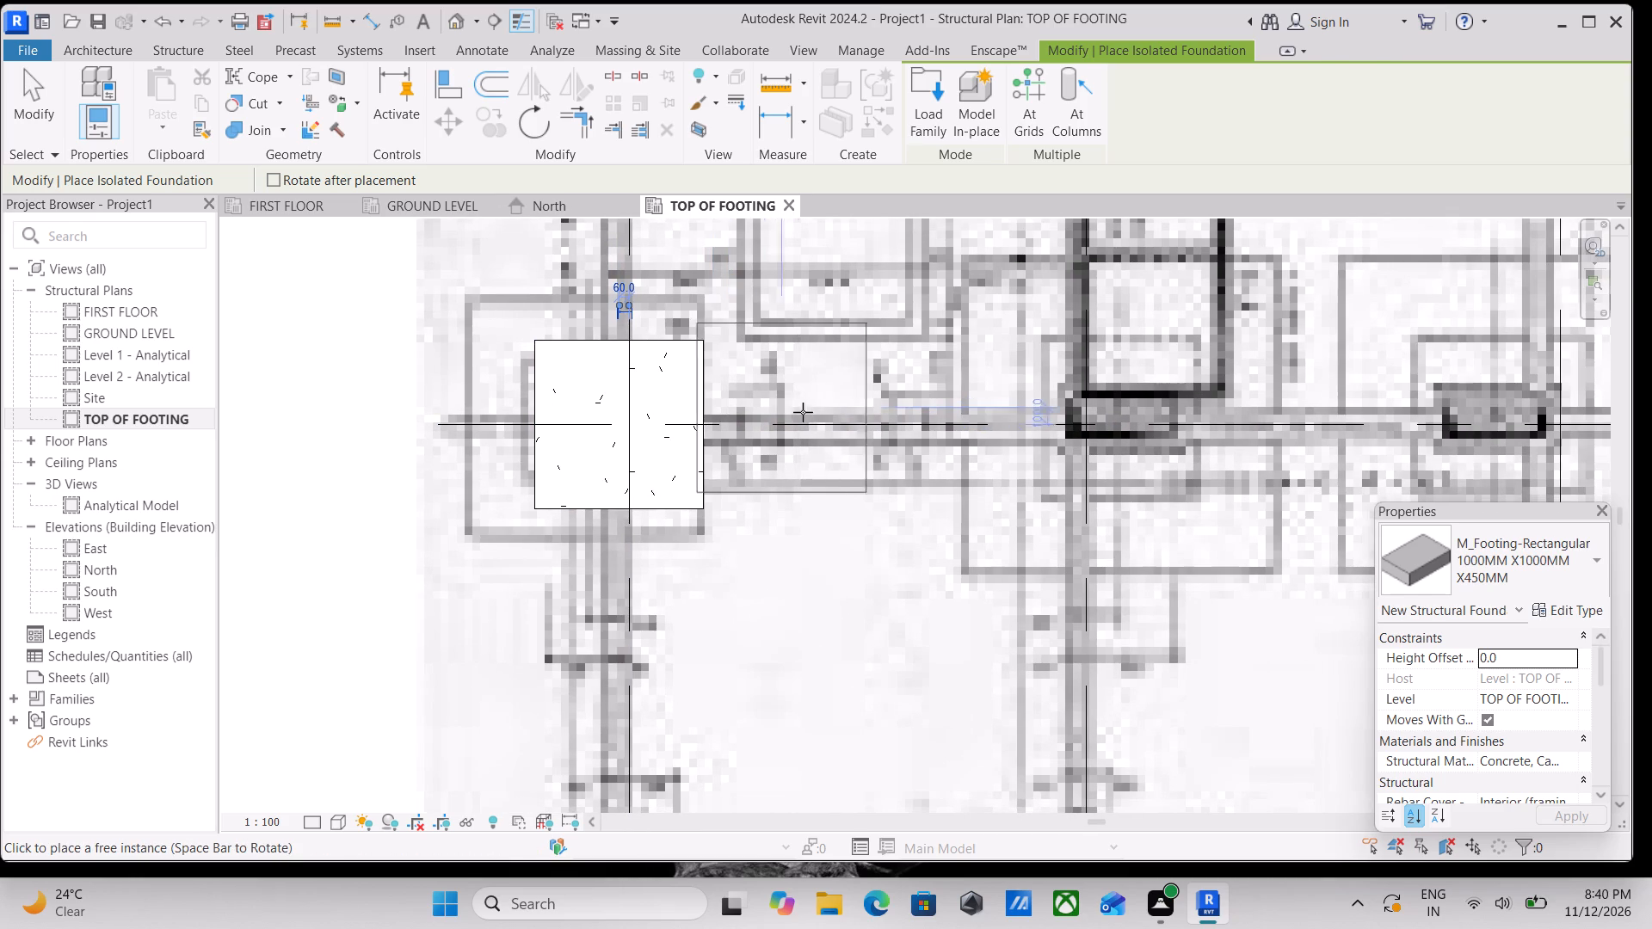
{"action": "middle_click_drag", "start_coordinate": [800, 408], "coordinate": [668, 365]}
{"action": "scroll", "coordinate": [840, 363], "scroll_direction": "down", "scroll_amount": 2}
{"action": "middle_click_drag", "start_coordinate": [840, 363], "coordinate": [779, 404]}
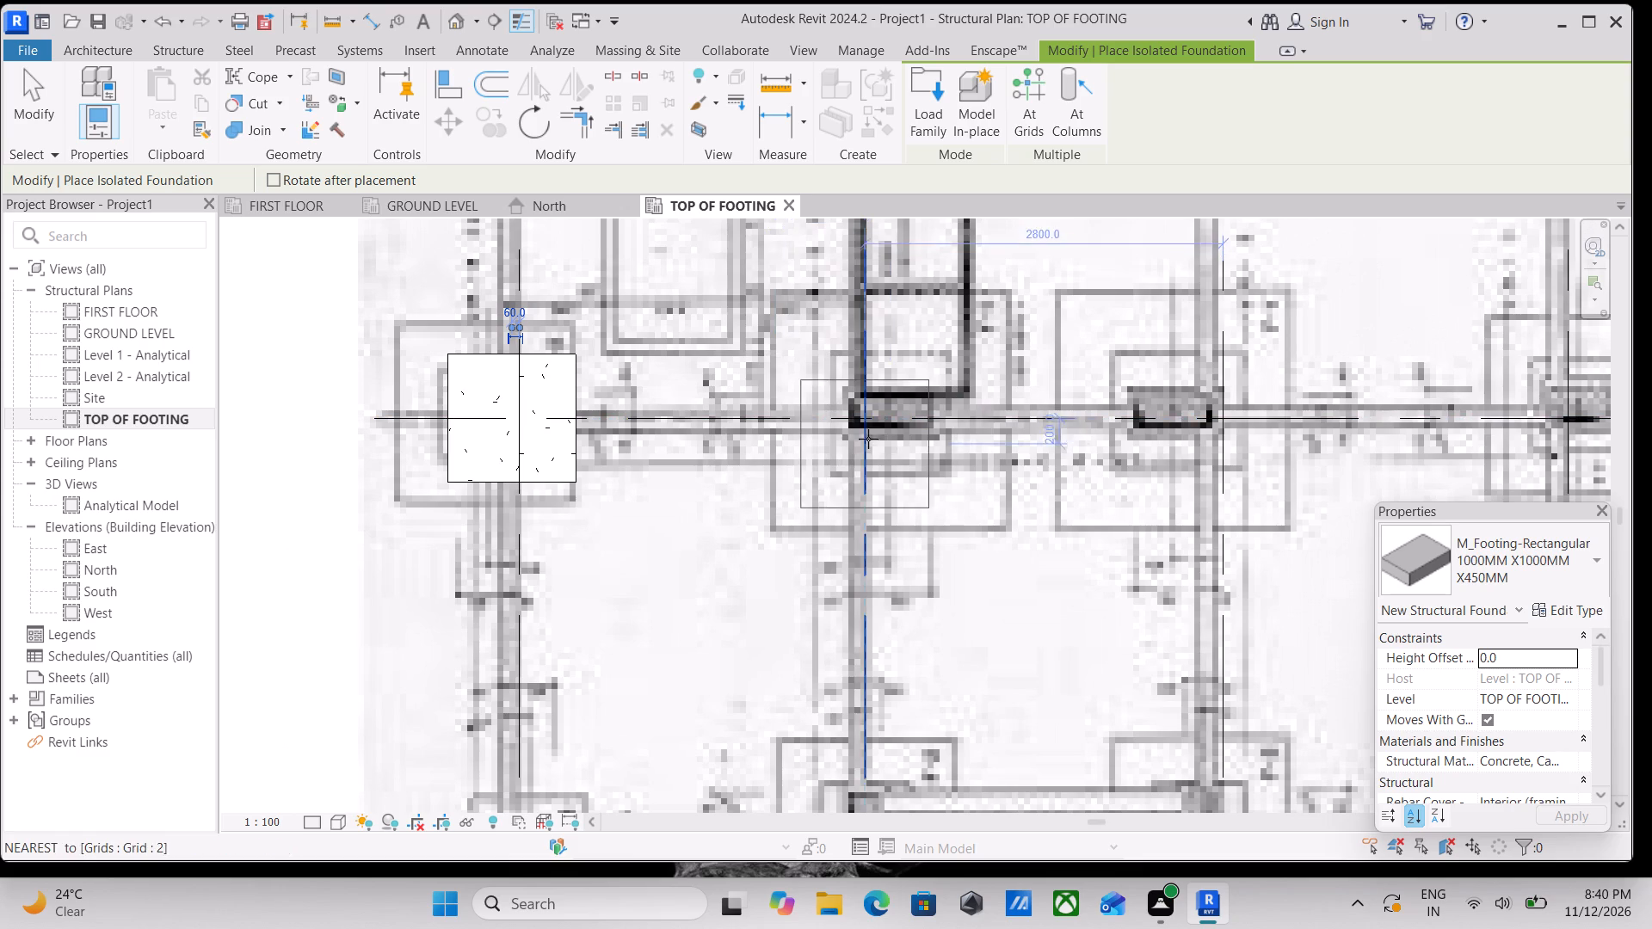
{"action": "left_click", "coordinate": [866, 418]}
{"action": "scroll", "coordinate": [866, 418], "scroll_direction": "down", "scroll_amount": 2}
{"action": "middle_click_drag", "start_coordinate": [866, 418], "coordinate": [758, 433]}
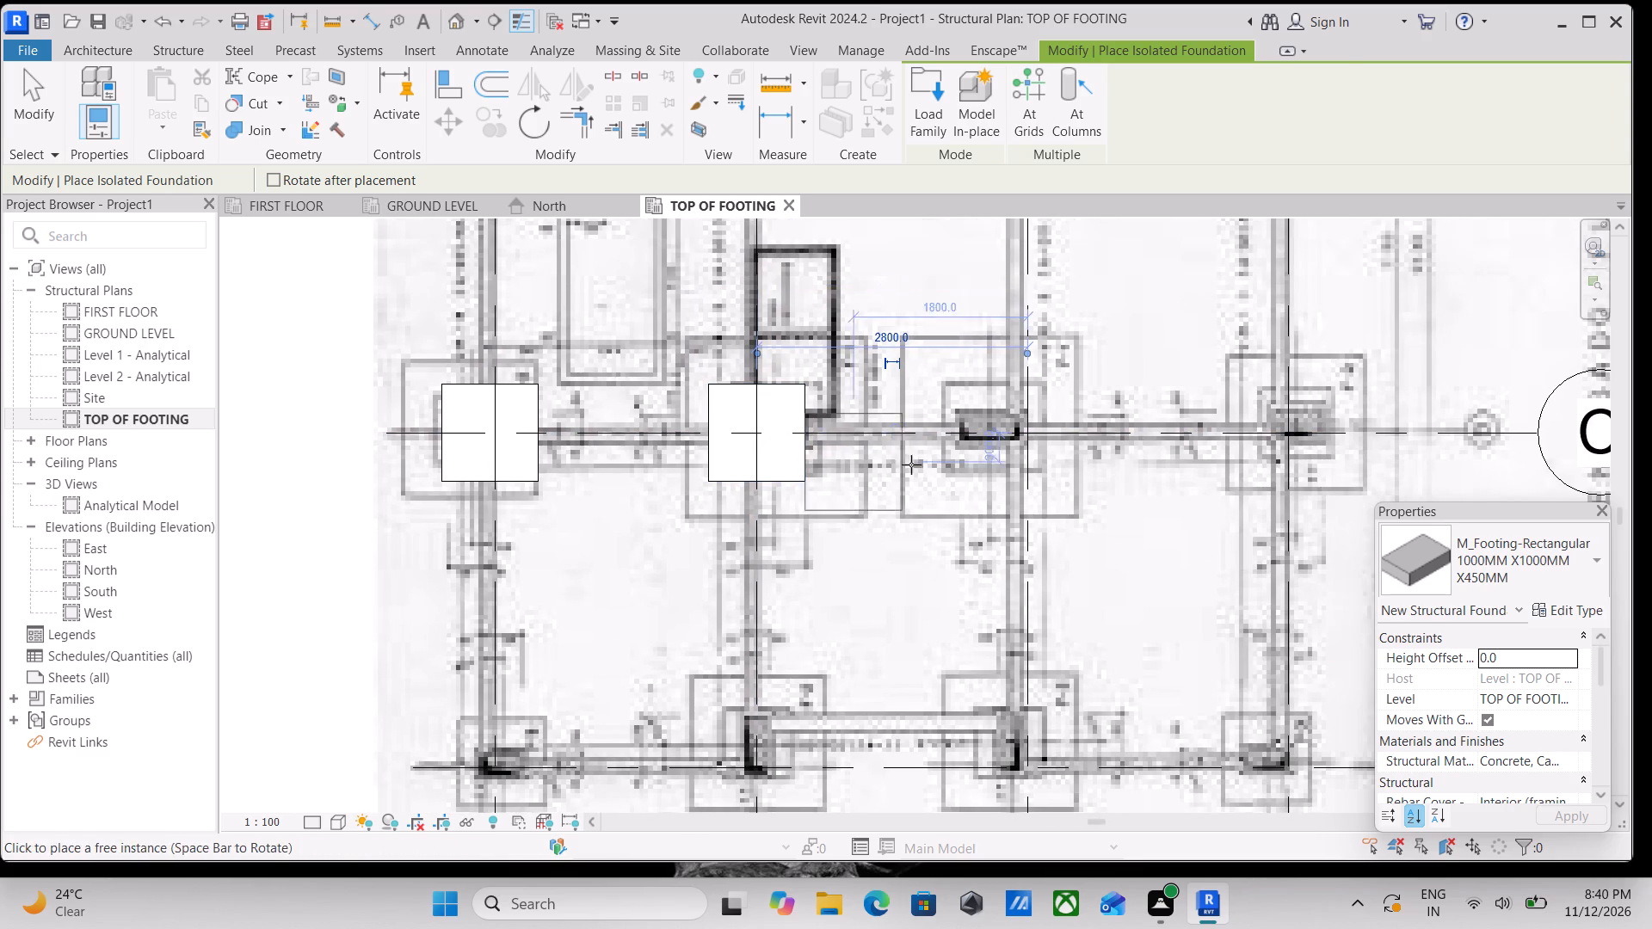
{"action": "left_click", "coordinate": [1025, 433]}
{"action": "middle_click_drag", "start_coordinate": [1025, 433], "coordinate": [750, 438]}
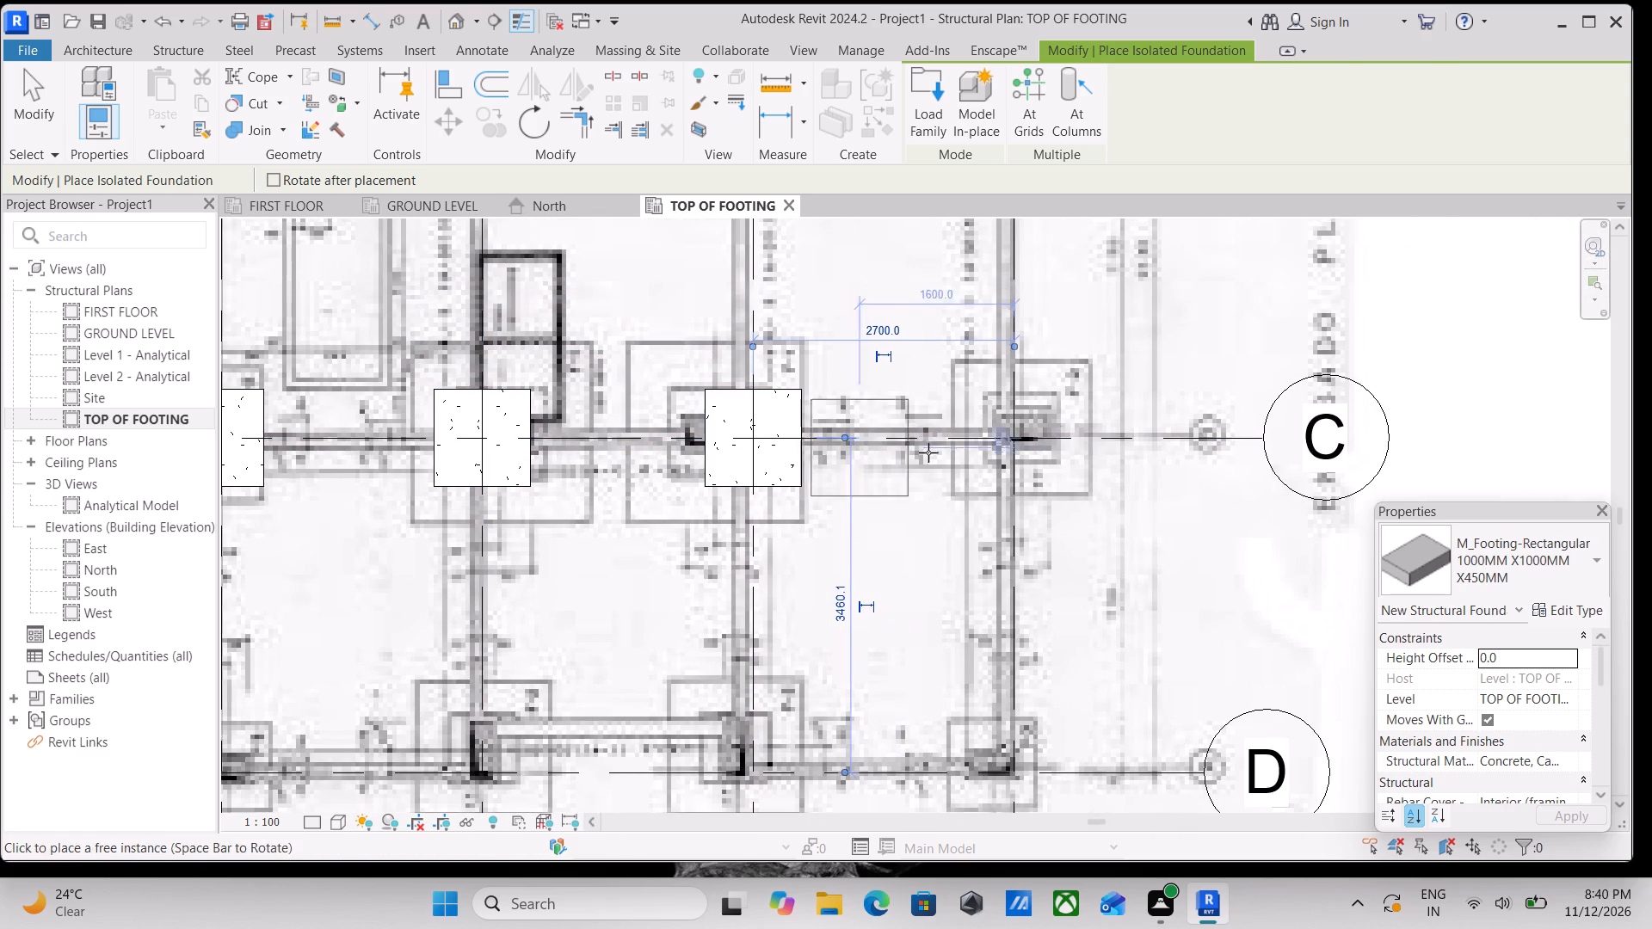
{"action": "left_click", "coordinate": [1011, 434]}
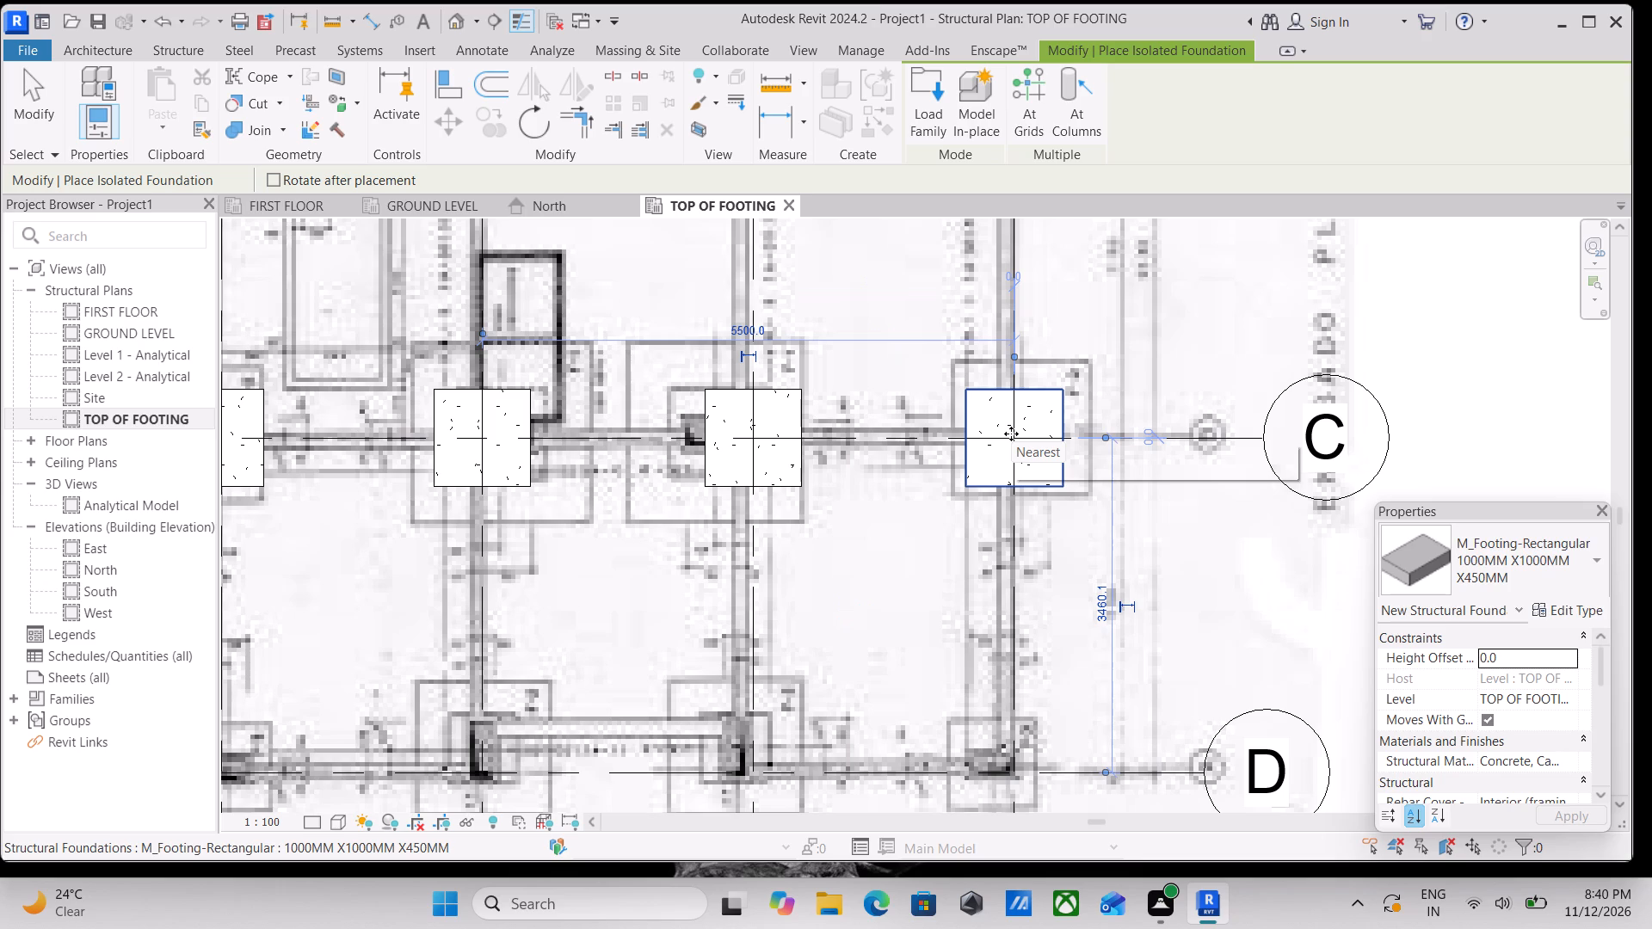
Place a 1000MM X1000MM X450MM isolated footing at the intersection of grids 1 and D.
{"action": "scroll", "coordinate": [954, 435], "scroll_direction": "down", "scroll_amount": 2}
{"action": "middle_click_drag", "start_coordinate": [871, 440], "coordinate": [939, 308]}
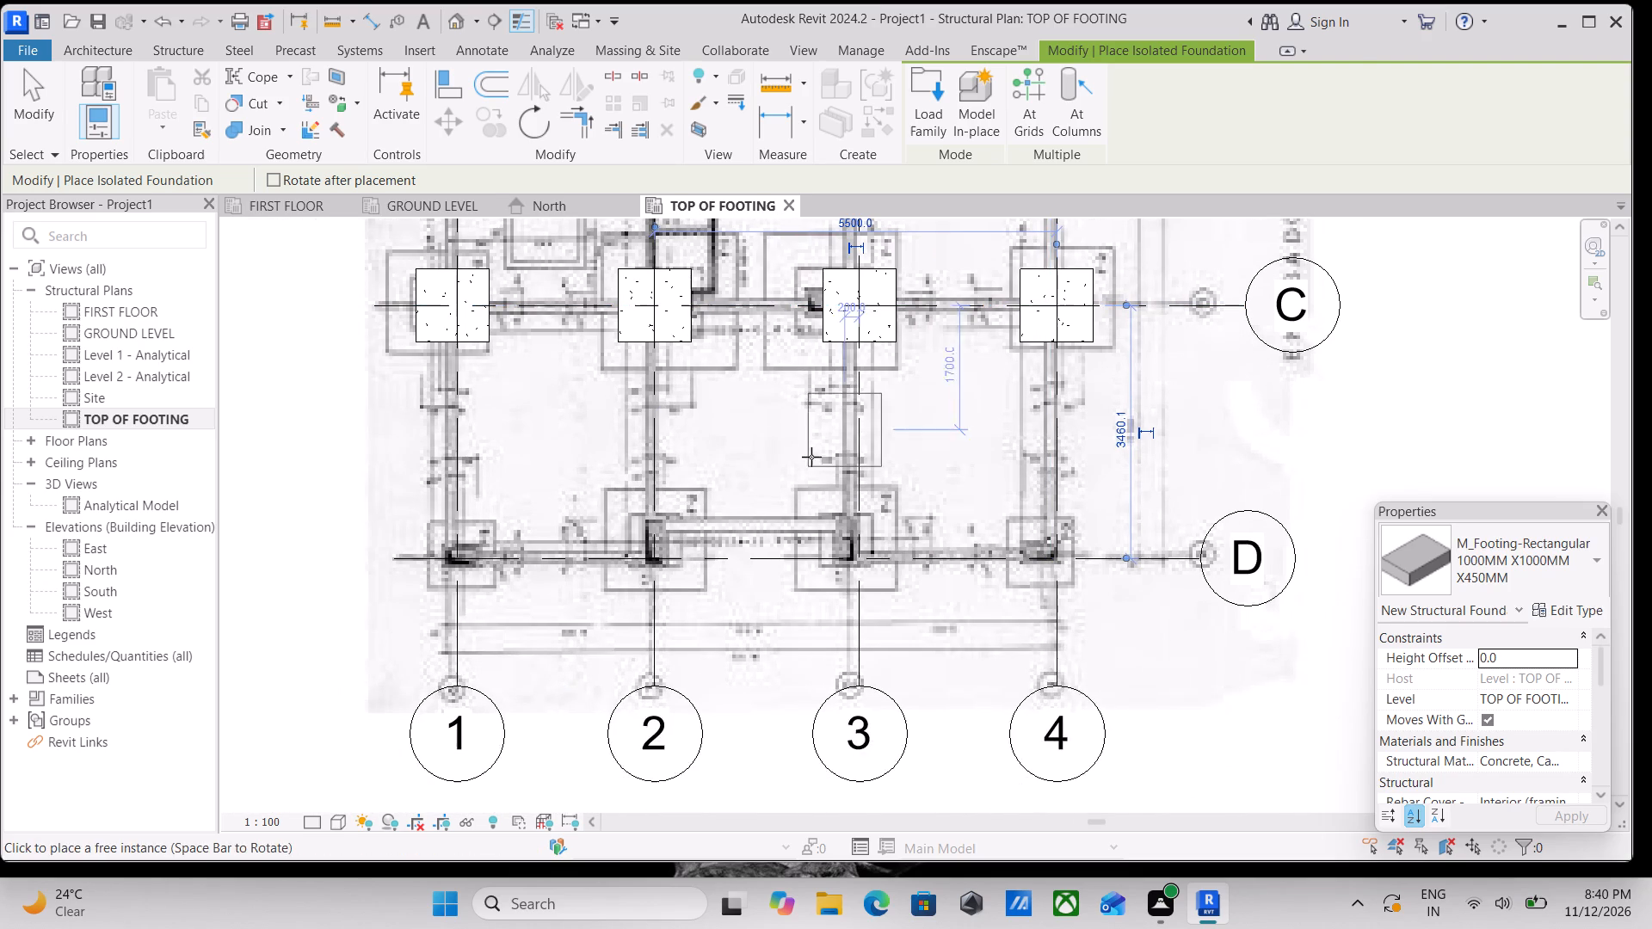
{"action": "middle_click_drag", "start_coordinate": [616, 518], "coordinate": [711, 471]}
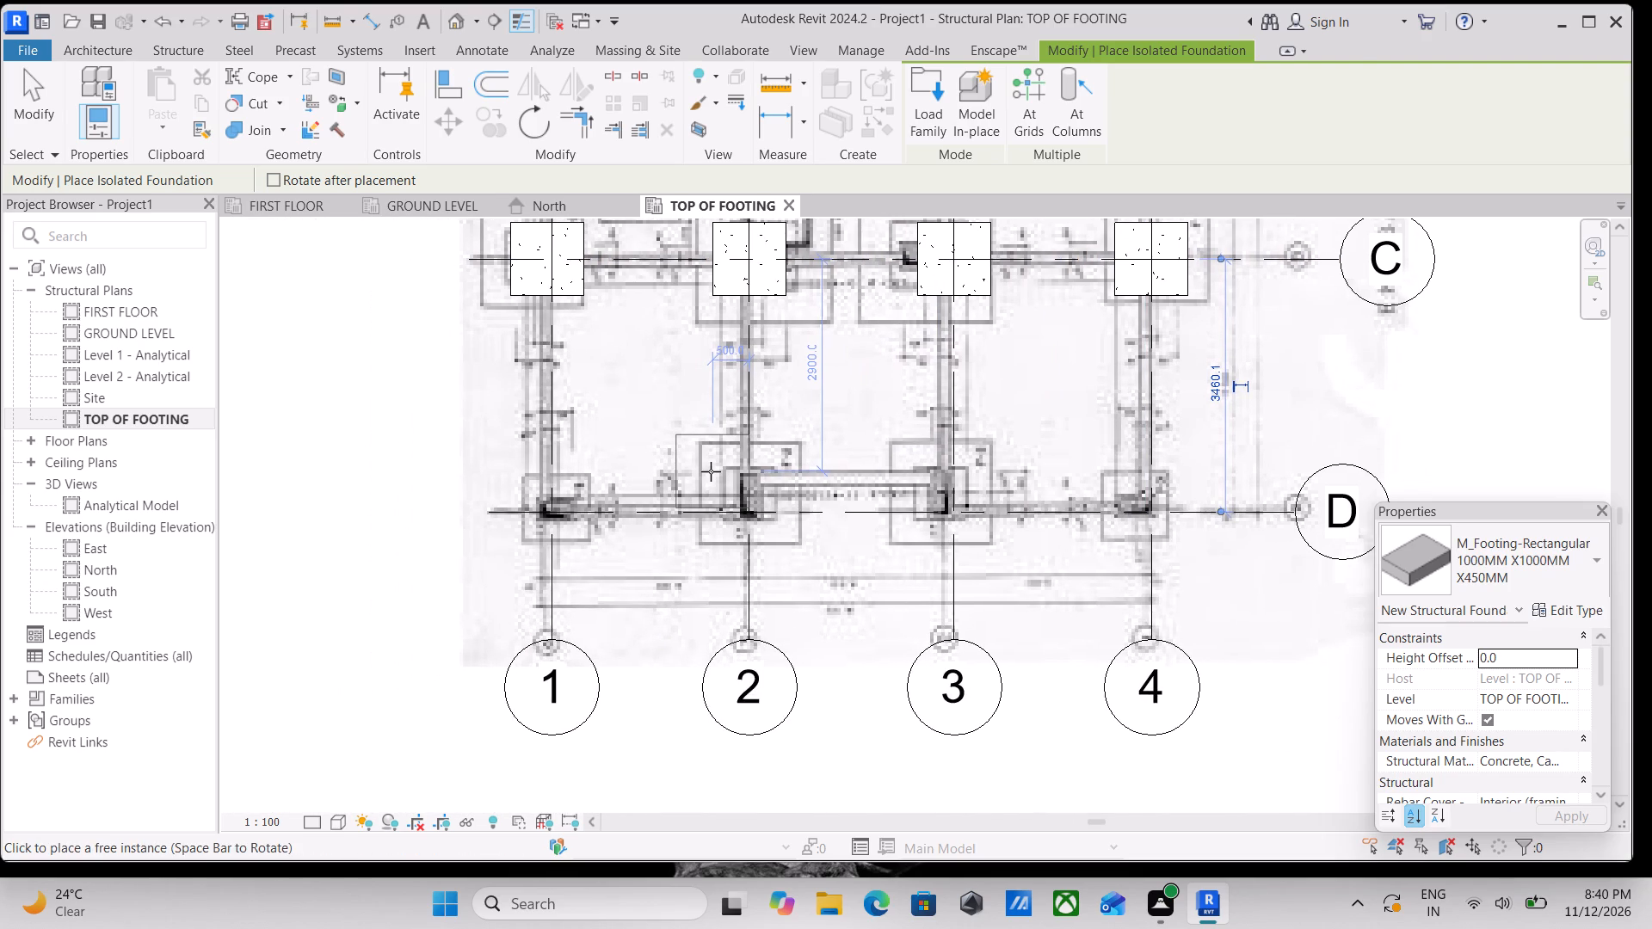
{"action": "middle_click_drag", "start_coordinate": [527, 532], "coordinate": [637, 456]}
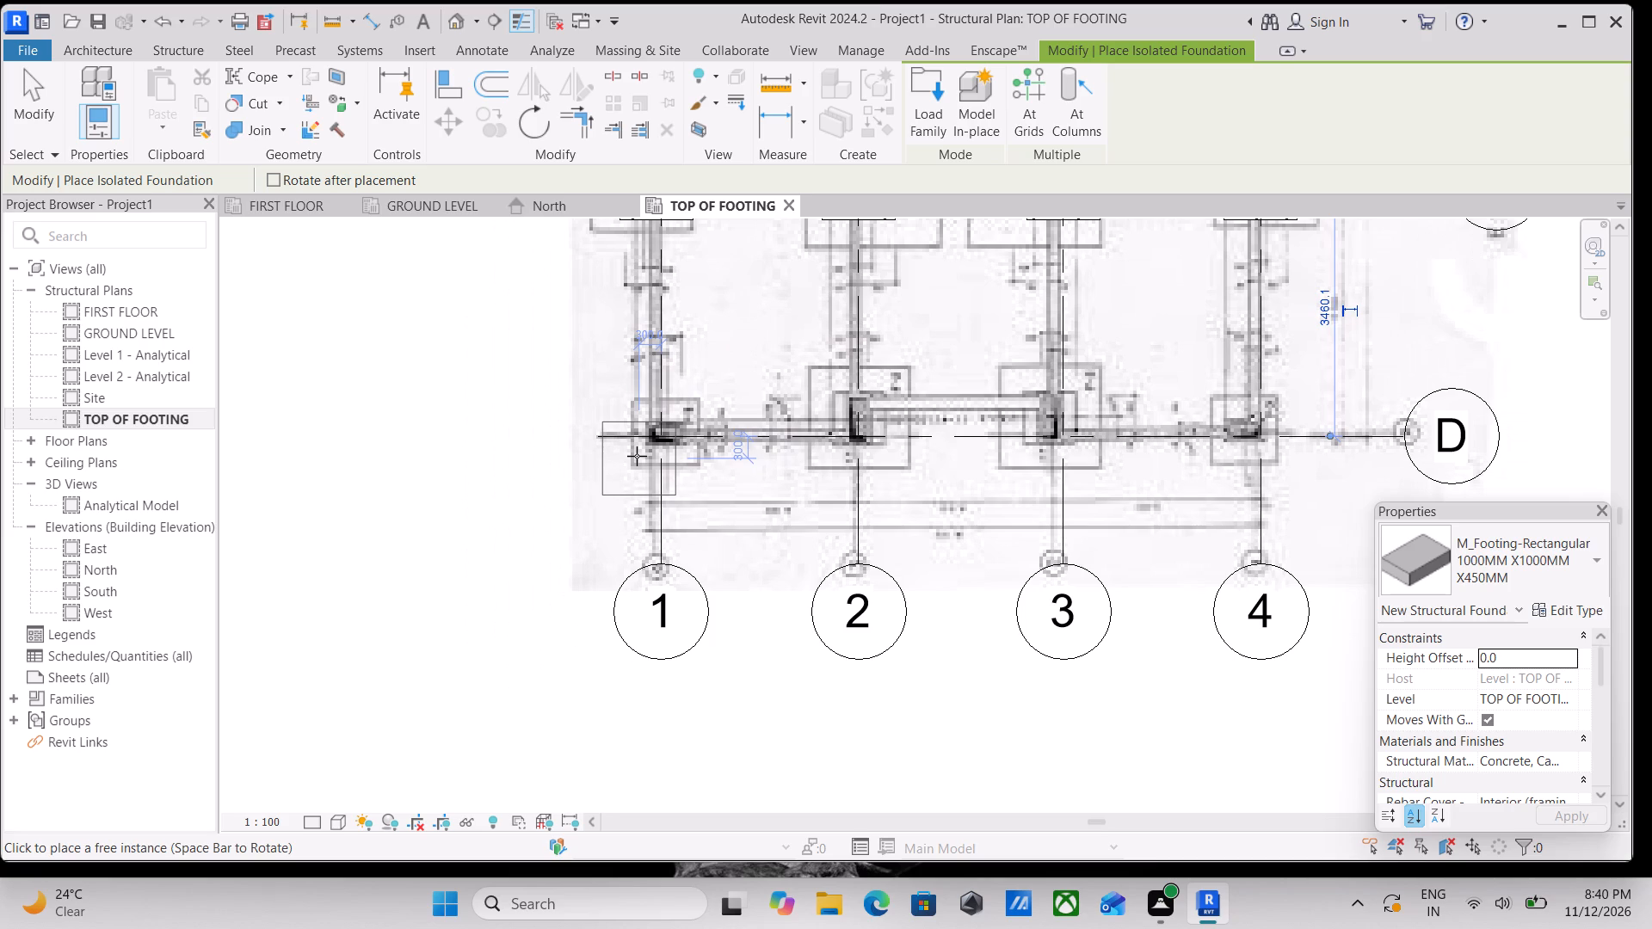
{"action": "scroll", "coordinate": [656, 428], "scroll_direction": "up", "scroll_amount": 2}
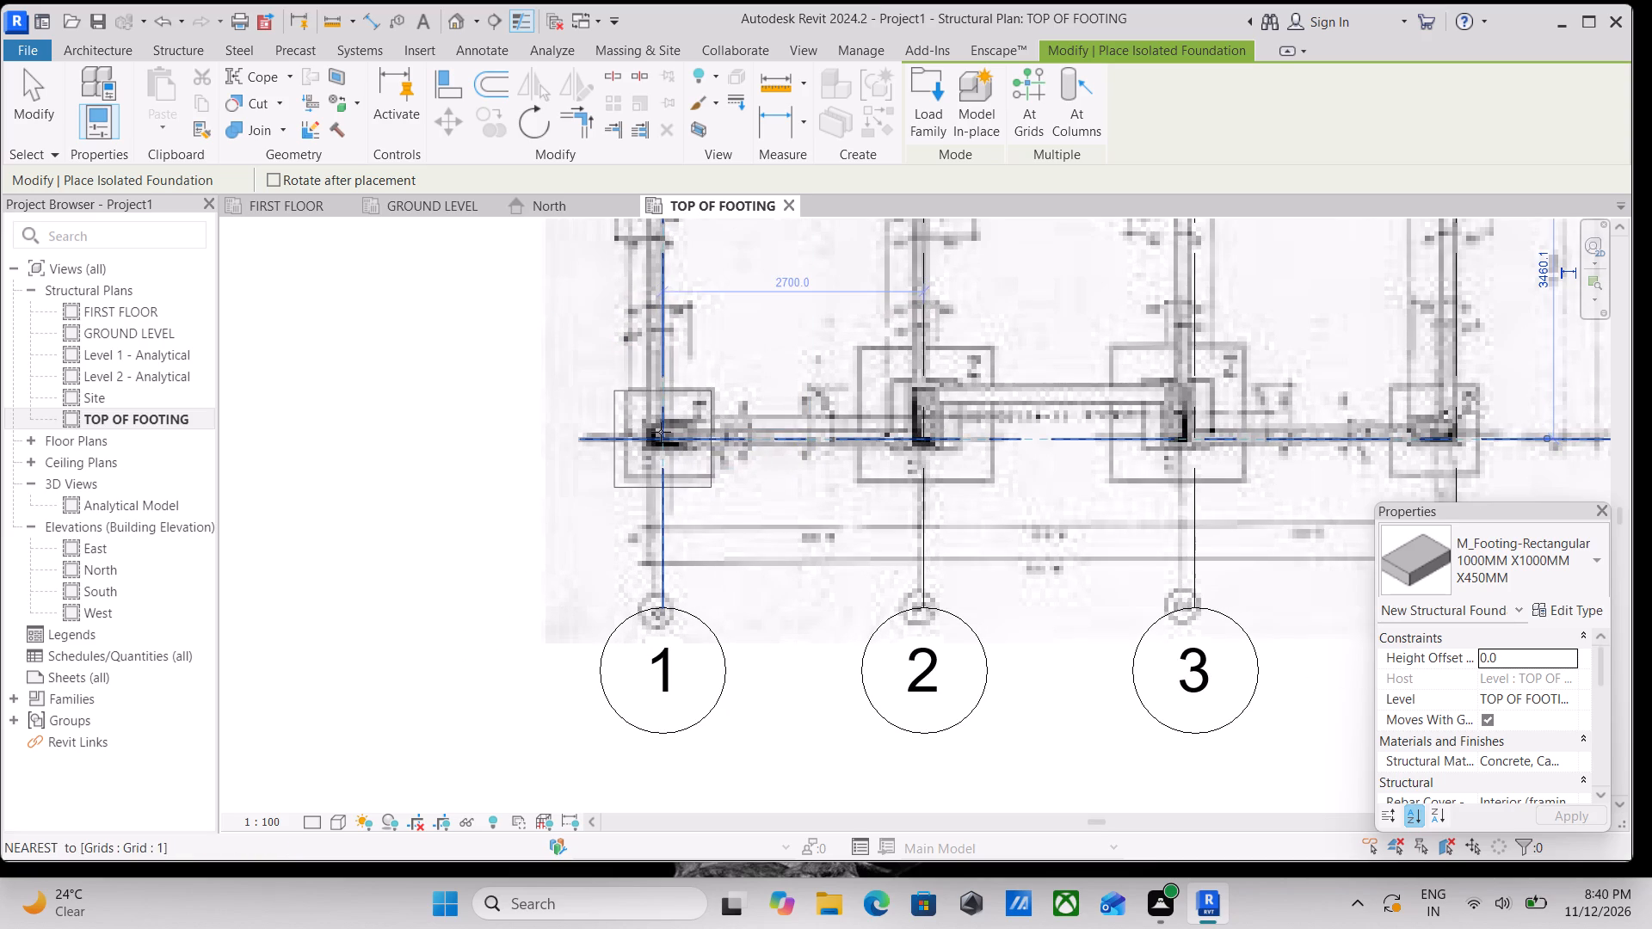
{"action": "left_click", "coordinate": [661, 432]}
Place isolated footings over the plan's bottom-row columns at grids 2, 3 and 4, about 400, 300 and 100 mm above grid D.
{"action": "scroll", "coordinate": [781, 423], "scroll_direction": "down", "scroll_amount": 1}
{"action": "middle_click_drag", "start_coordinate": [781, 423], "coordinate": [688, 440]}
{"action": "scroll", "coordinate": [779, 445], "scroll_direction": "up", "scroll_amount": 1}
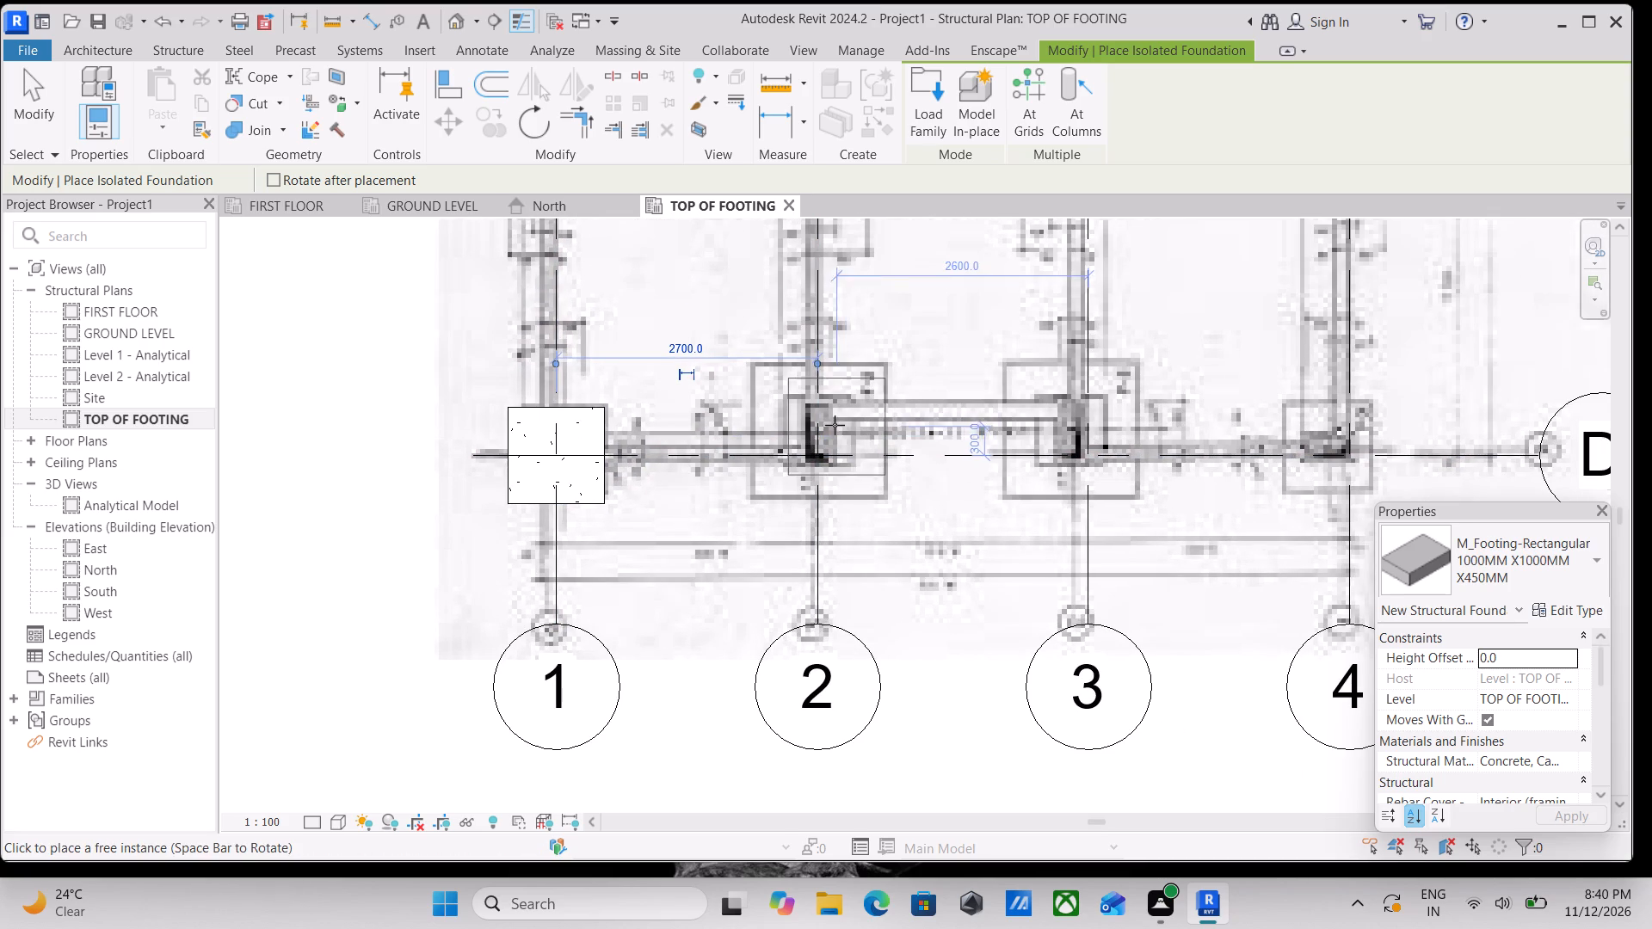
{"action": "left_click", "coordinate": [829, 420]}
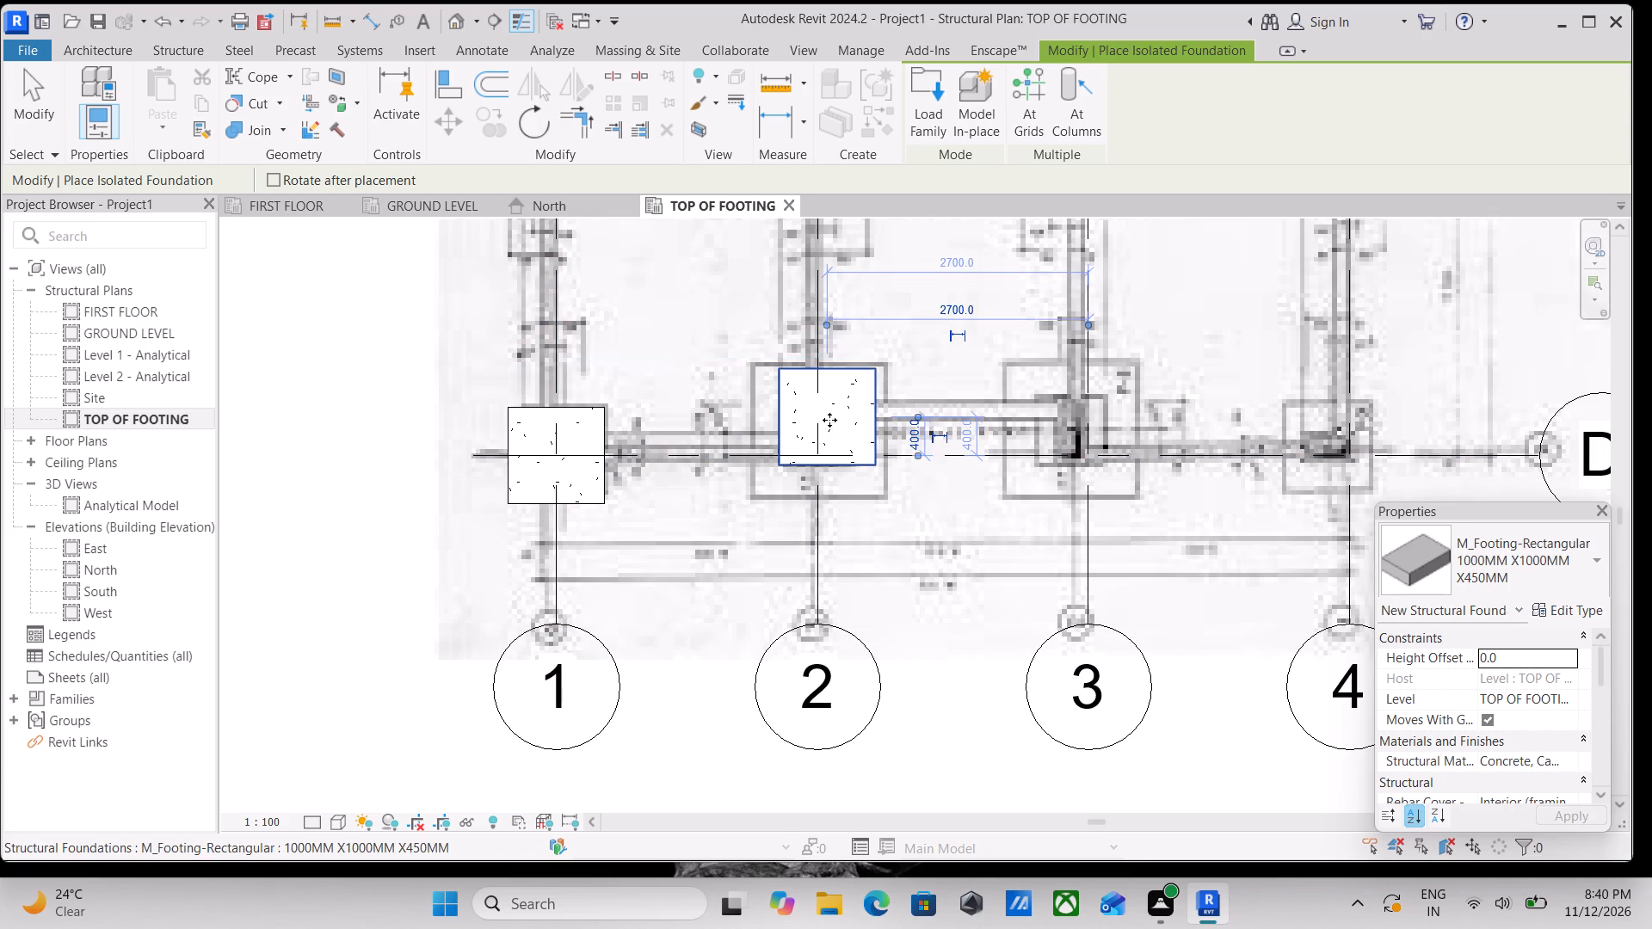
{"action": "middle_click_drag", "start_coordinate": [841, 423], "coordinate": [517, 398]}
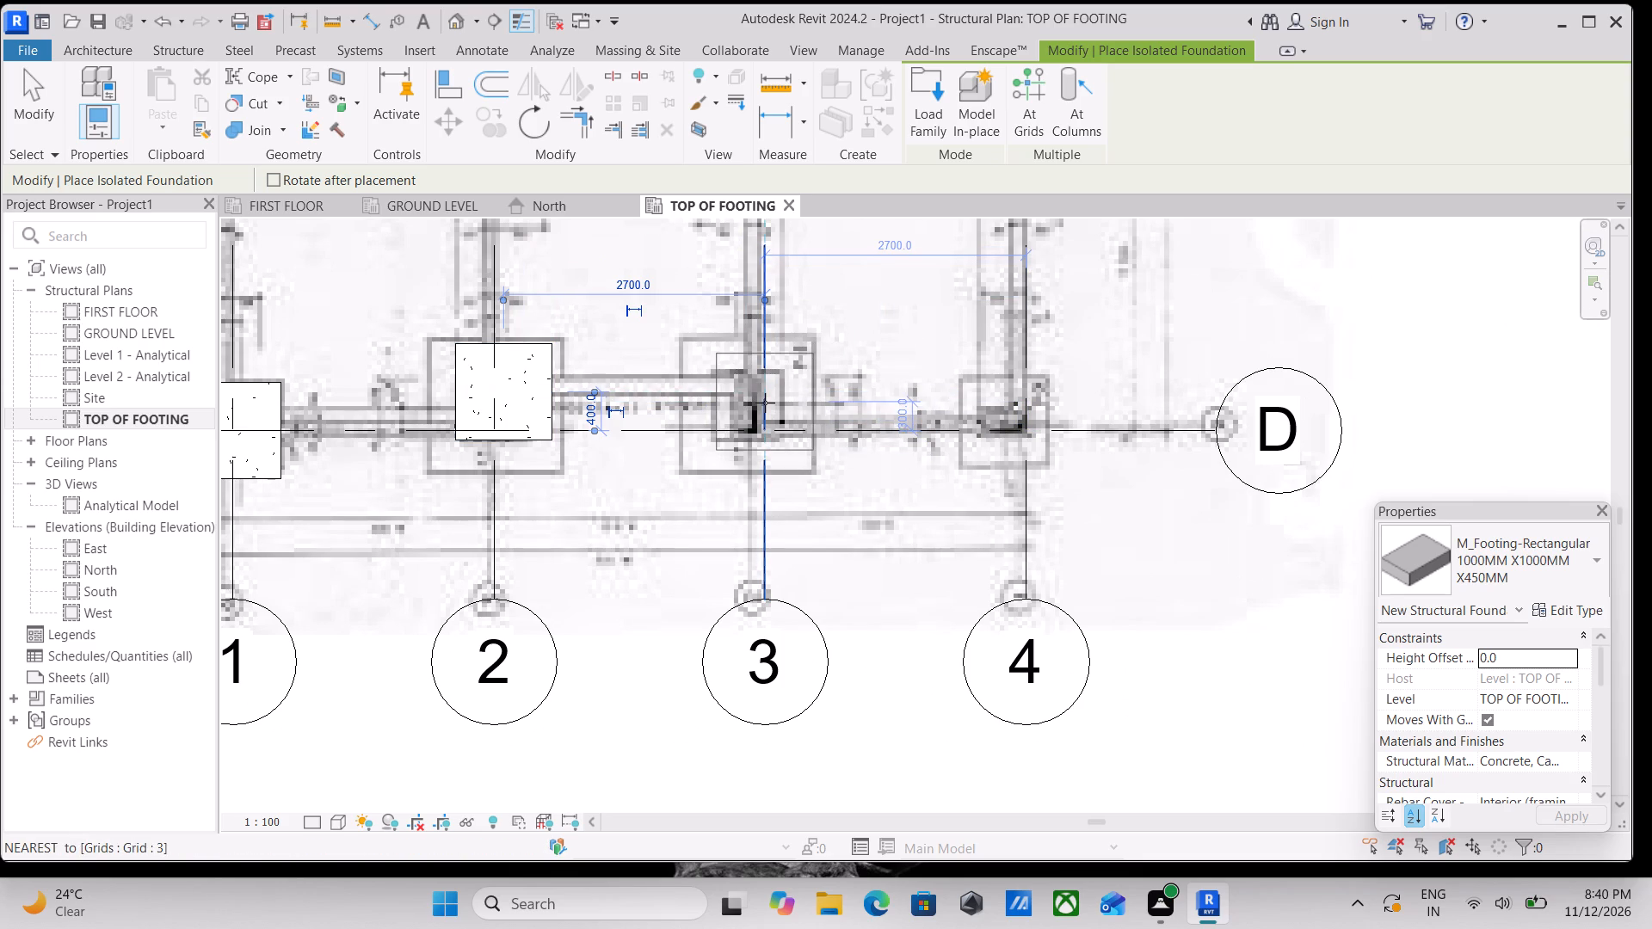
{"action": "left_click", "coordinate": [765, 403]}
{"action": "left_click", "coordinate": [1006, 417]}
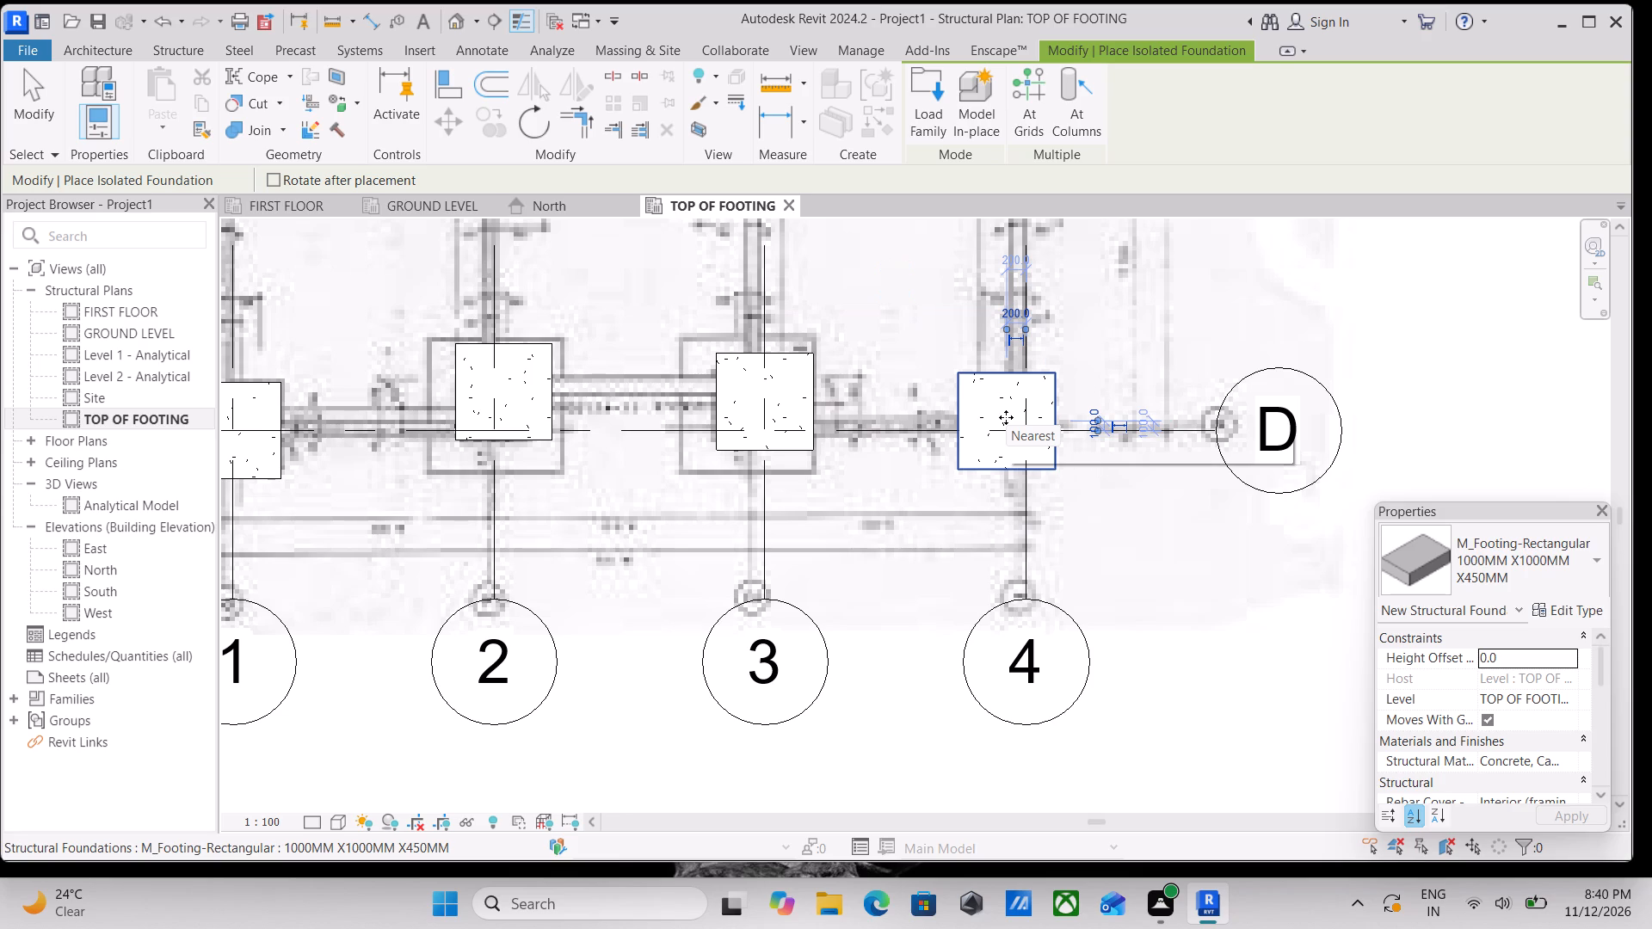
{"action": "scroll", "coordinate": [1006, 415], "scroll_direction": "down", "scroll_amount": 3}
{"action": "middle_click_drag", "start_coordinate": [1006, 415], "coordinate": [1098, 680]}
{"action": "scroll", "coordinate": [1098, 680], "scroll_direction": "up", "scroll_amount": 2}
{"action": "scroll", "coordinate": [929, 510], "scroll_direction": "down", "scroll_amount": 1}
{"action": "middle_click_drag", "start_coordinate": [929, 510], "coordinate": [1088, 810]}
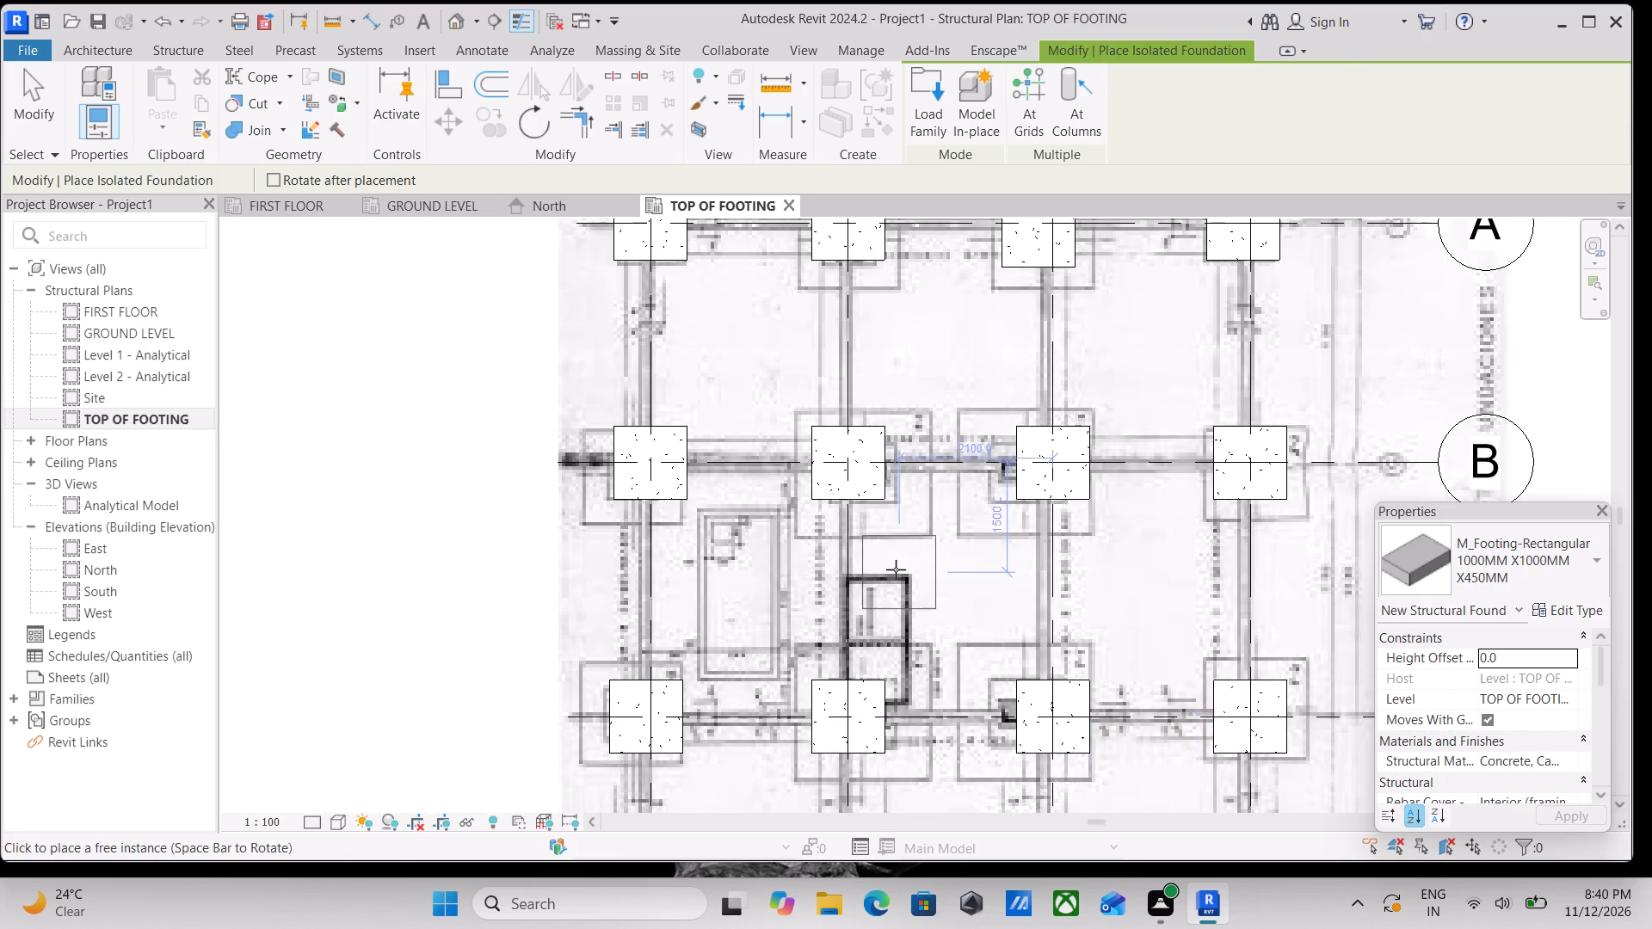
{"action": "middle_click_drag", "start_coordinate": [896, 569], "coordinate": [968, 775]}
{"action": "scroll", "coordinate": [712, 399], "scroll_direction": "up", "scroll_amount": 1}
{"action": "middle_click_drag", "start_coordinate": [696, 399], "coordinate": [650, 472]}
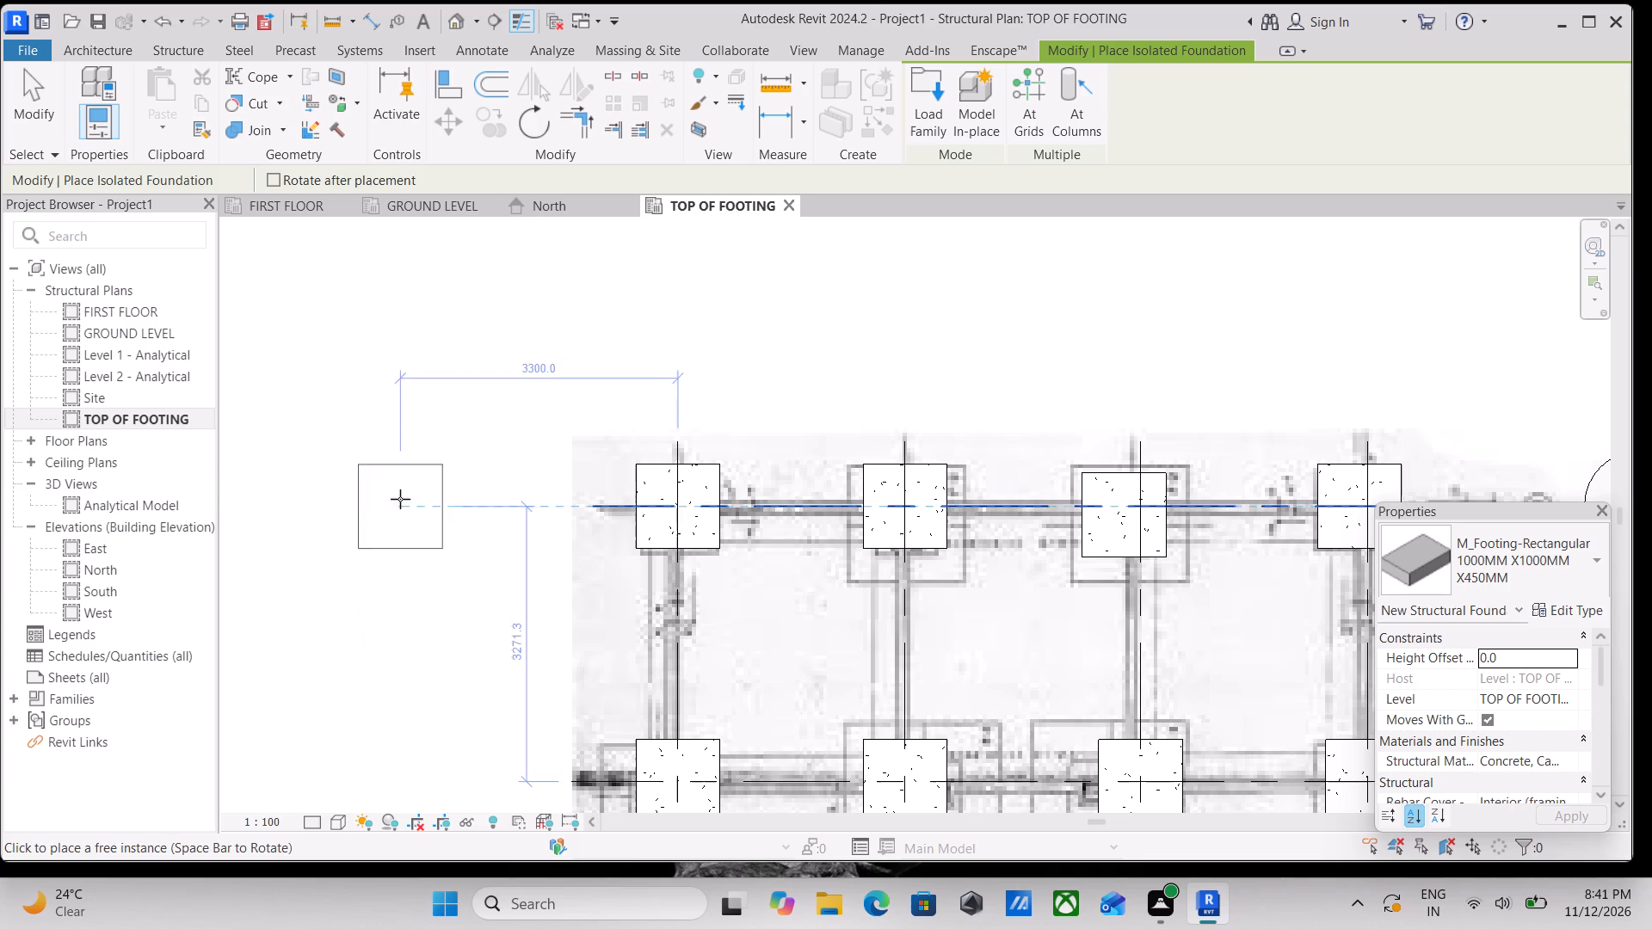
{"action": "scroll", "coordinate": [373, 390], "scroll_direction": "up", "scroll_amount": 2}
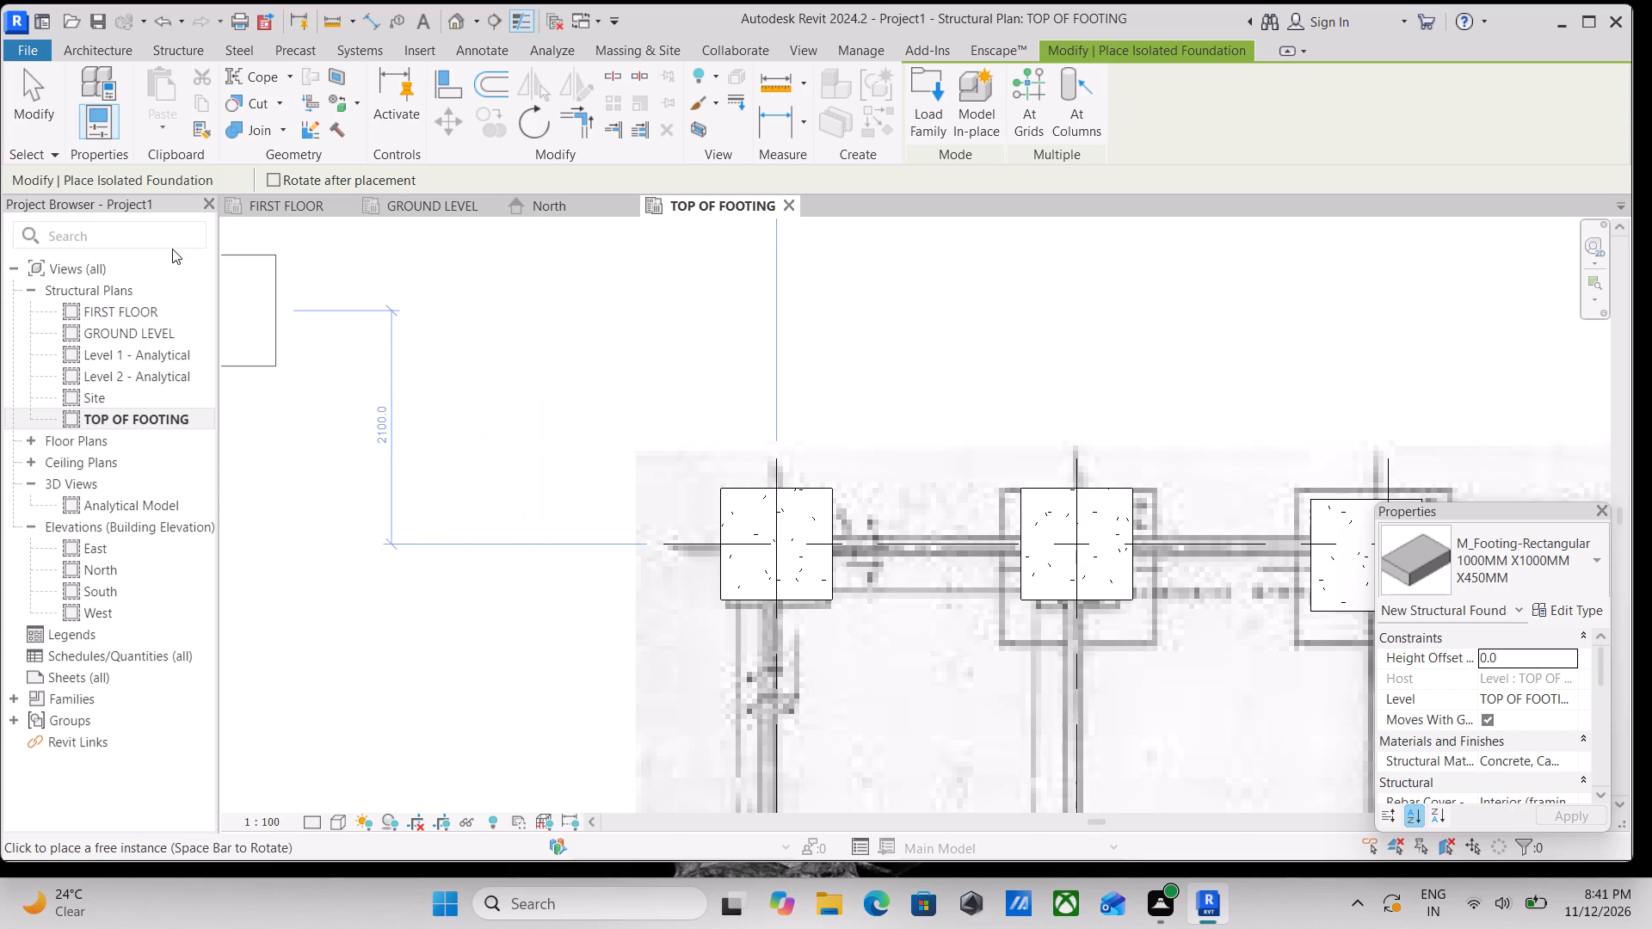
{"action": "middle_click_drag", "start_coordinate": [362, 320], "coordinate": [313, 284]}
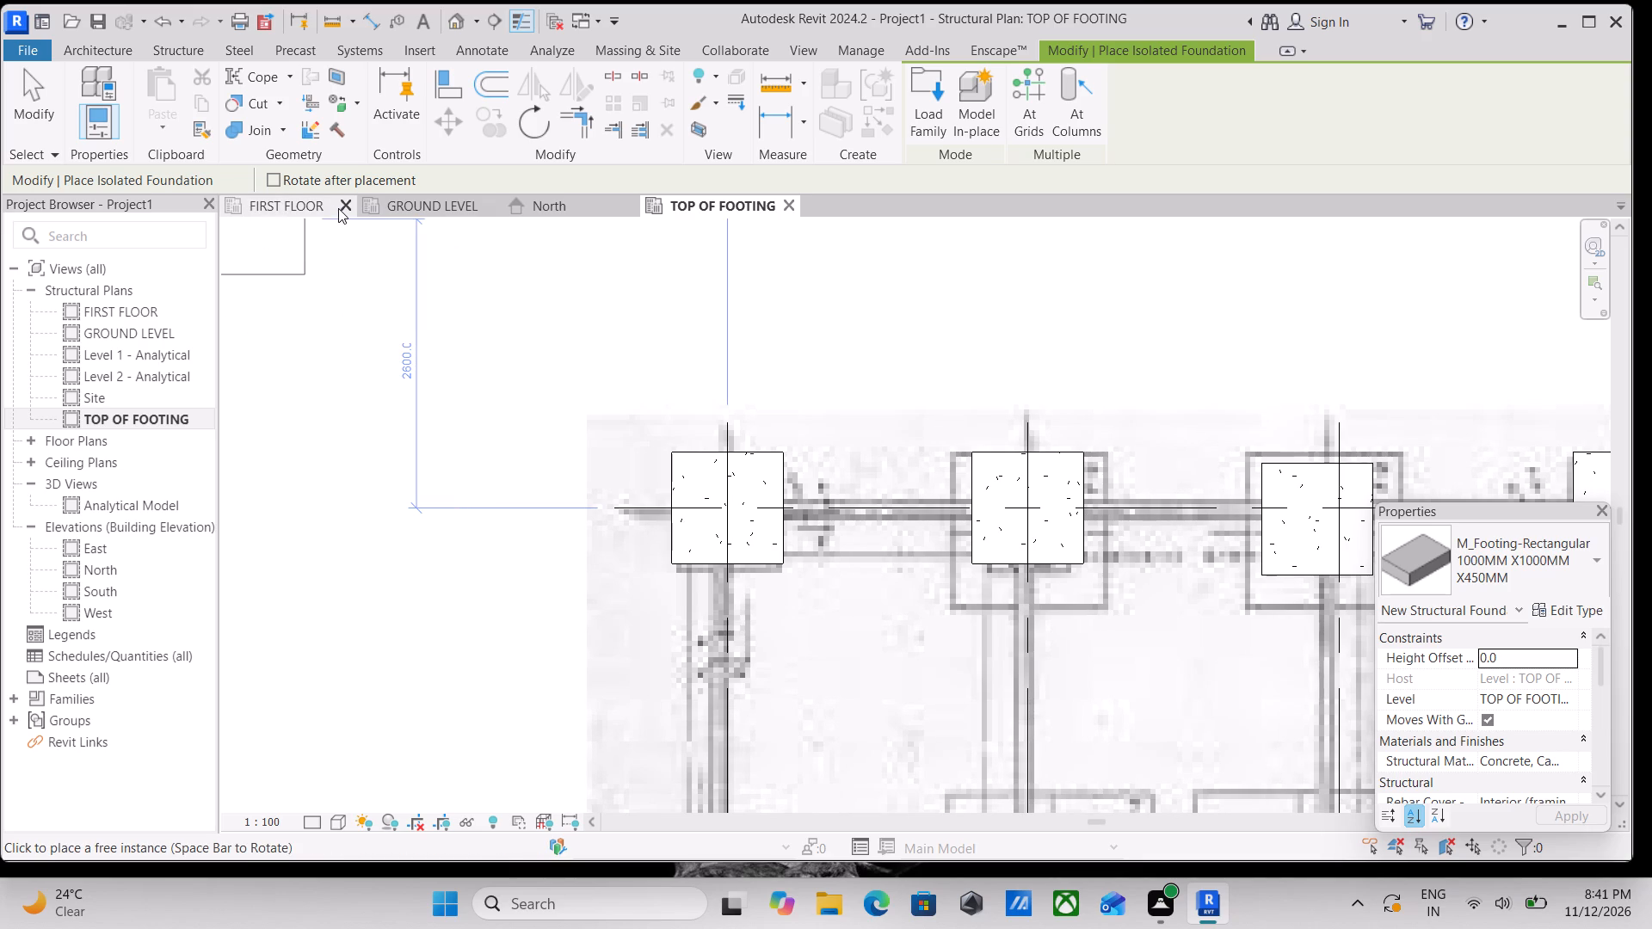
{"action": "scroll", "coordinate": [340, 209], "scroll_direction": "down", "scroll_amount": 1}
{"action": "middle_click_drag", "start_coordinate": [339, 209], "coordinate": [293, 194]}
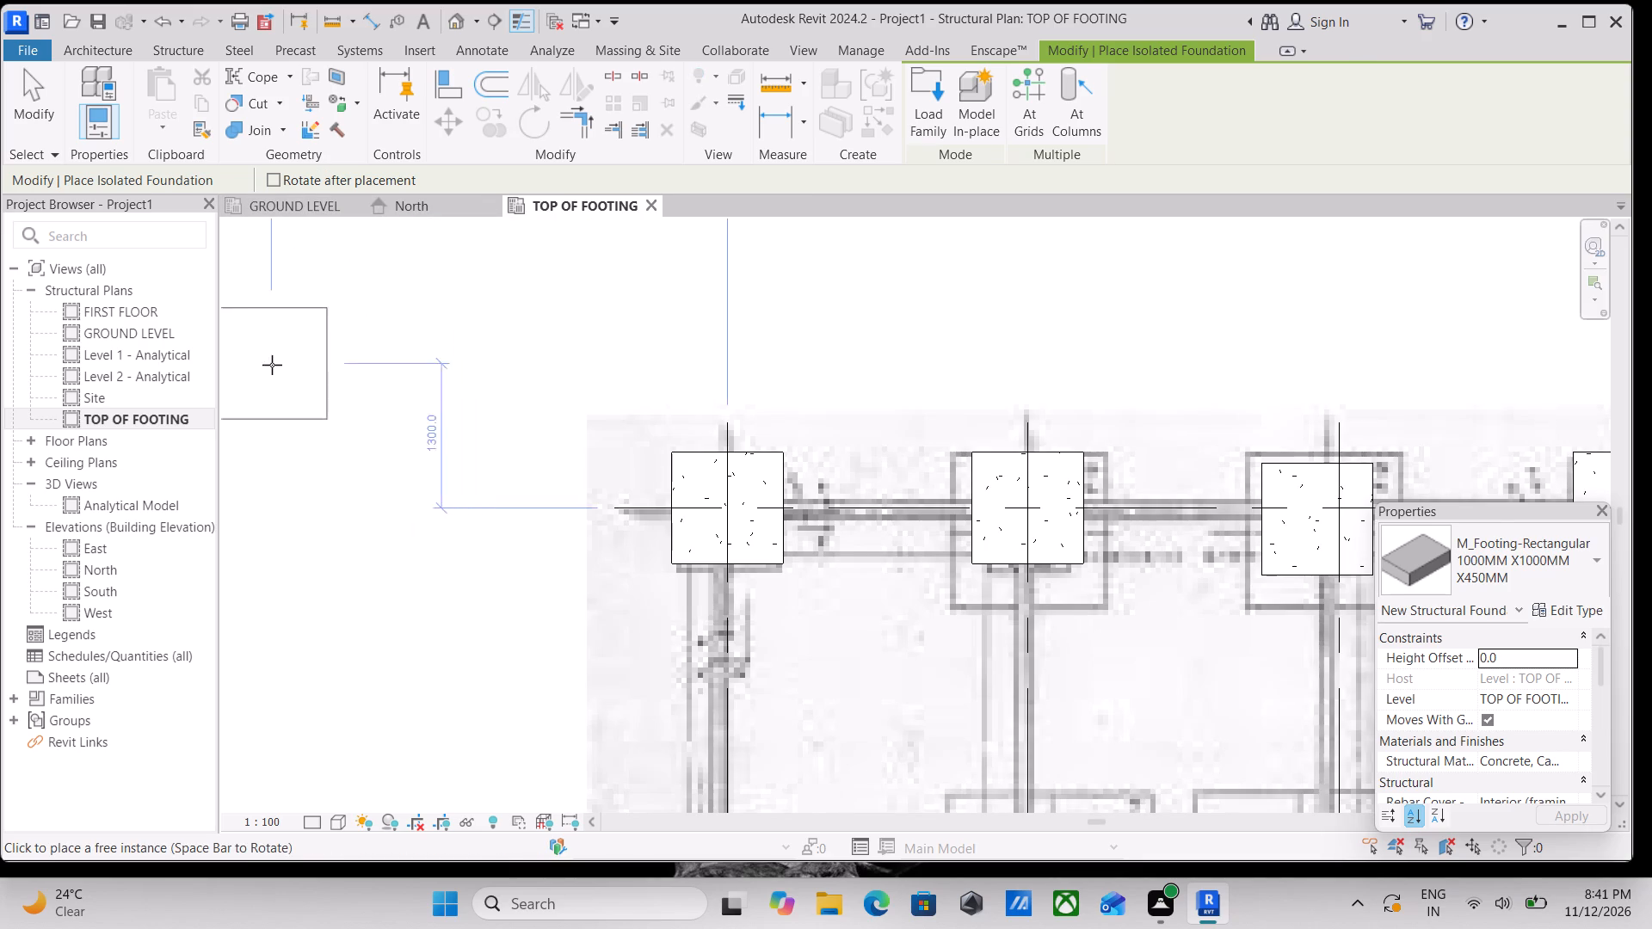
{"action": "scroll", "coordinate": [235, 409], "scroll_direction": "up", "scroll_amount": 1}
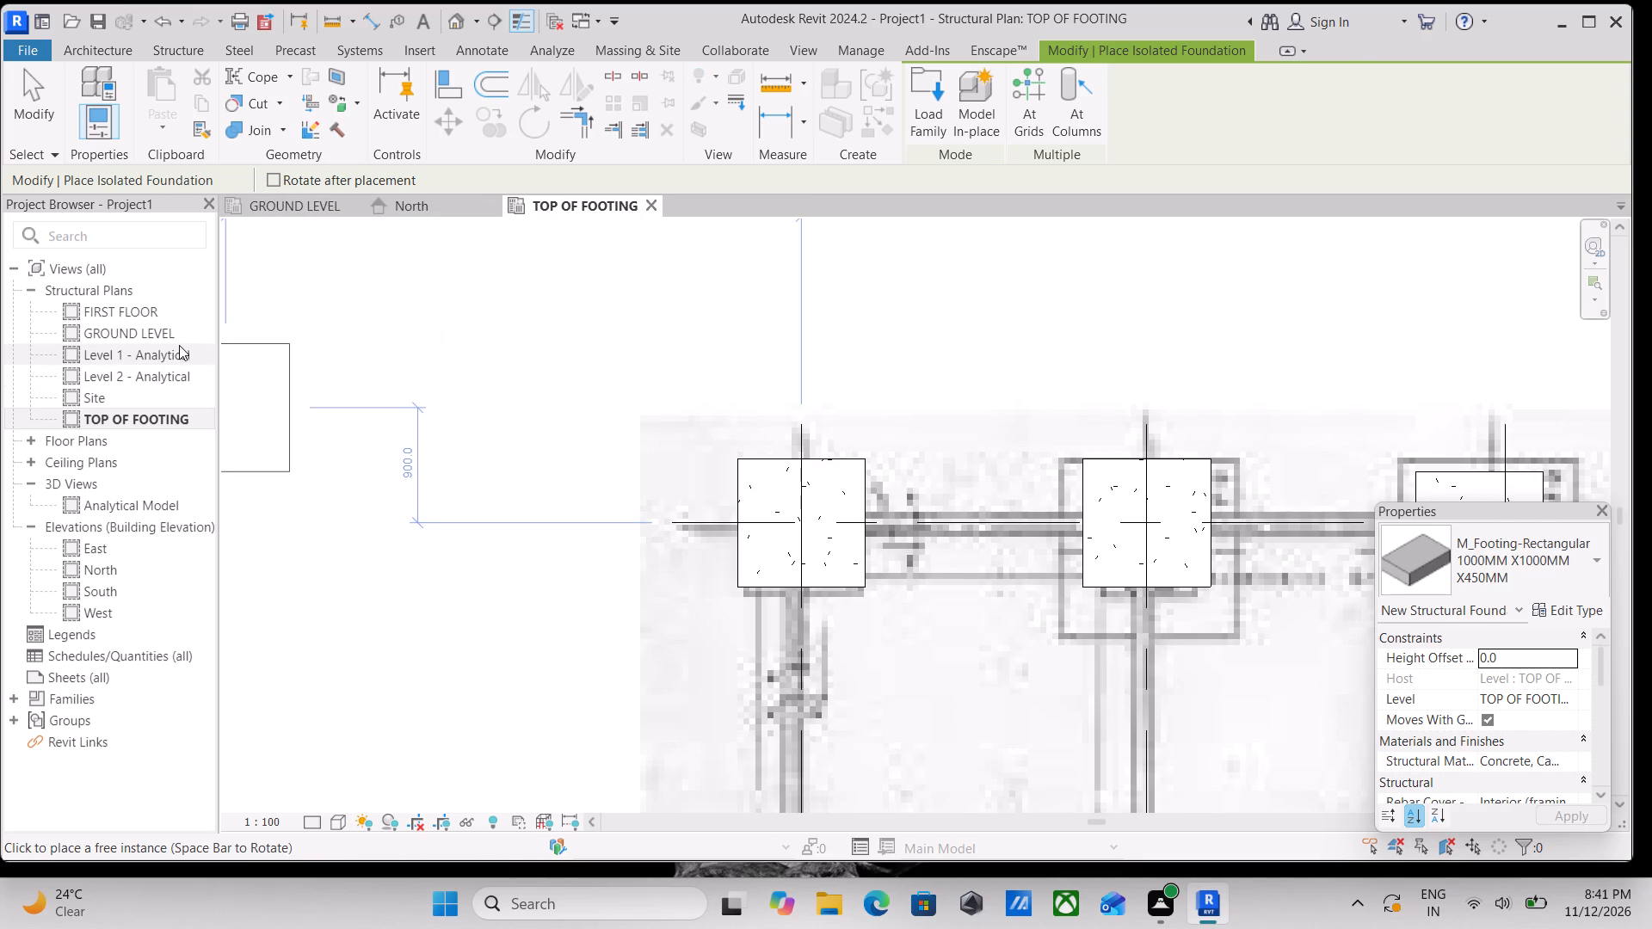
In the GROUND LEVEL plan, place M_Concrete-Rectangular-Column 300 x 450mm structural columns where grid A crosses grids 1, 2, 3 and 4.
{"action": "double_click", "coordinate": [67, 335]}
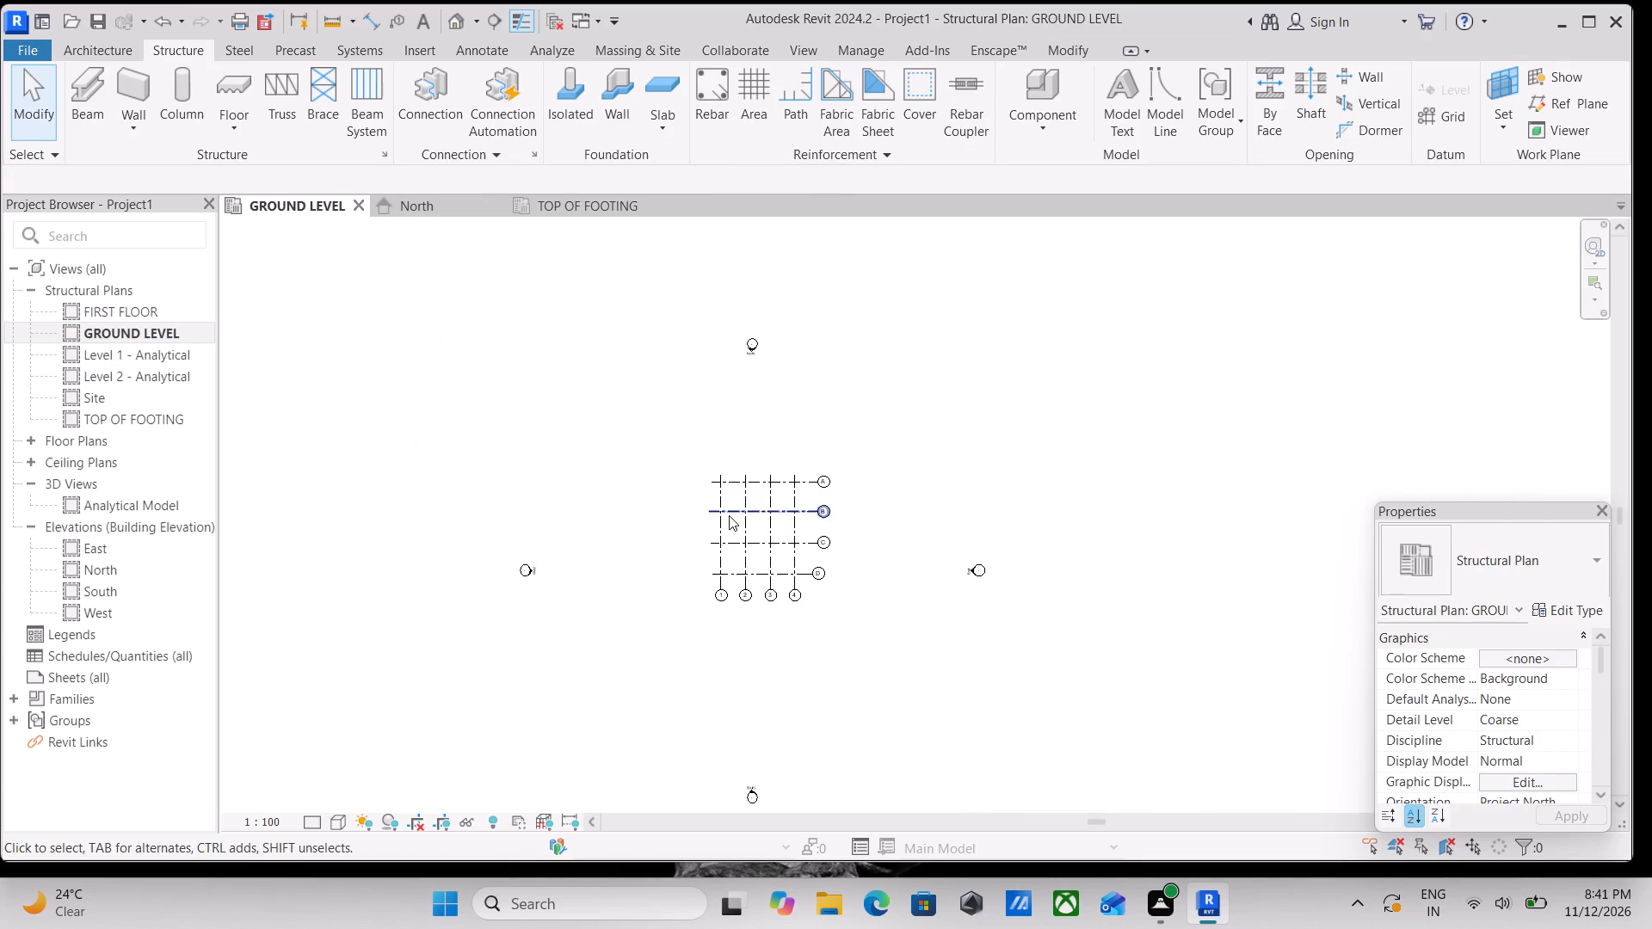
{"action": "scroll", "coordinate": [729, 515], "scroll_direction": "up", "scroll_amount": 7}
{"action": "scroll", "coordinate": [559, 114], "scroll_direction": "up", "scroll_amount": 2}
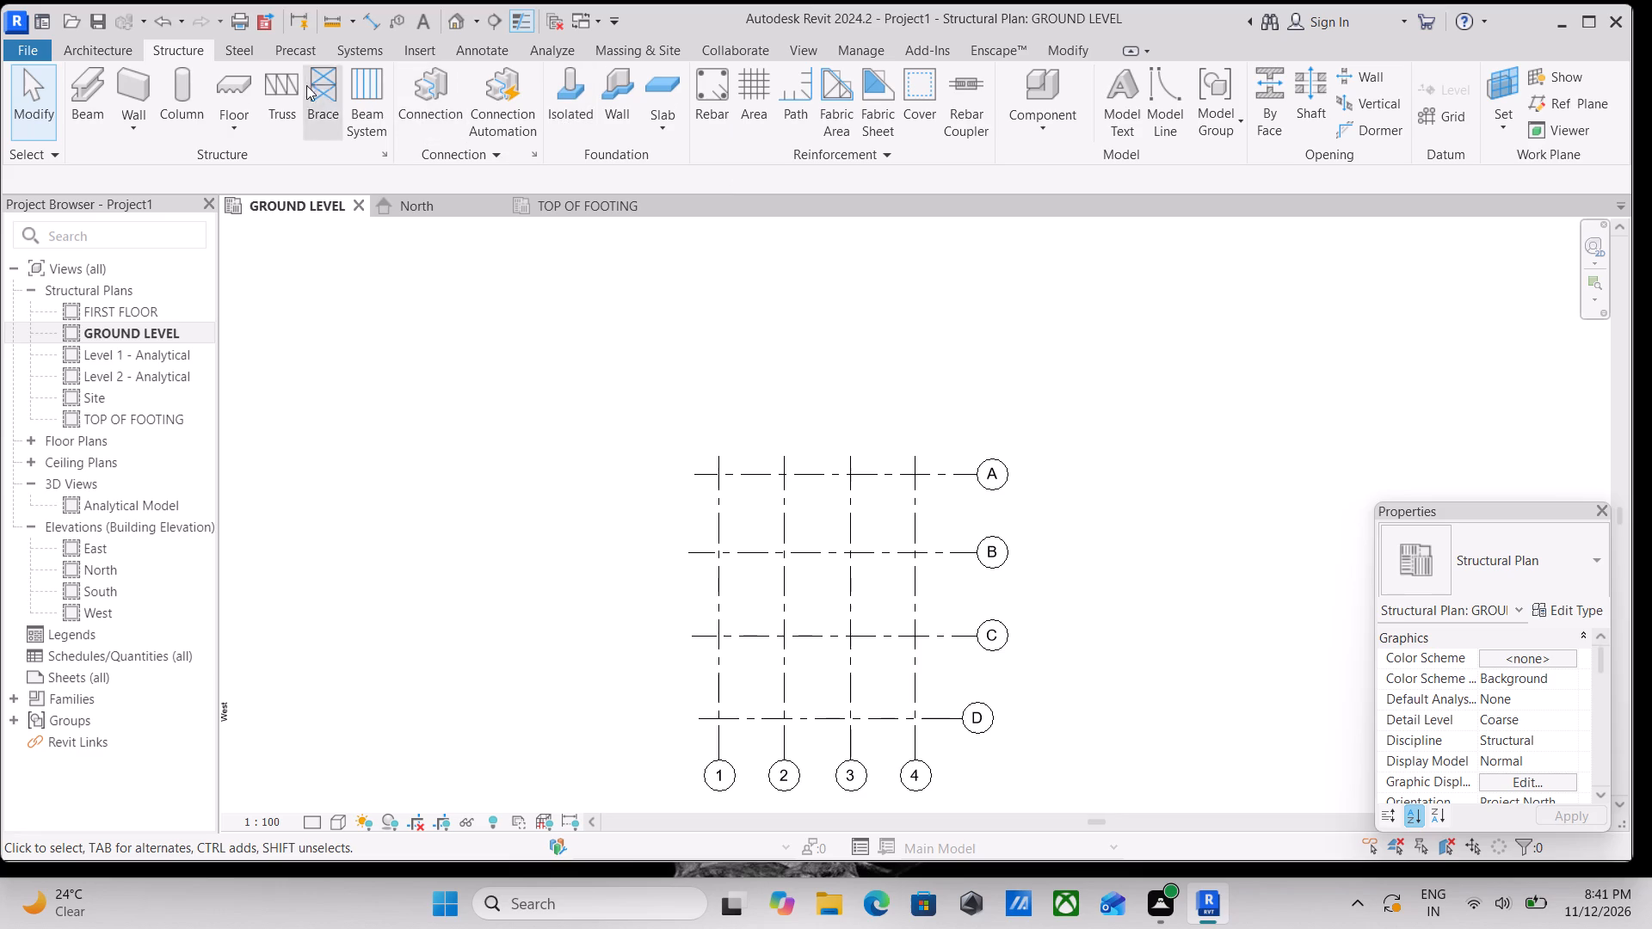
{"action": "left_click", "coordinate": [172, 117]}
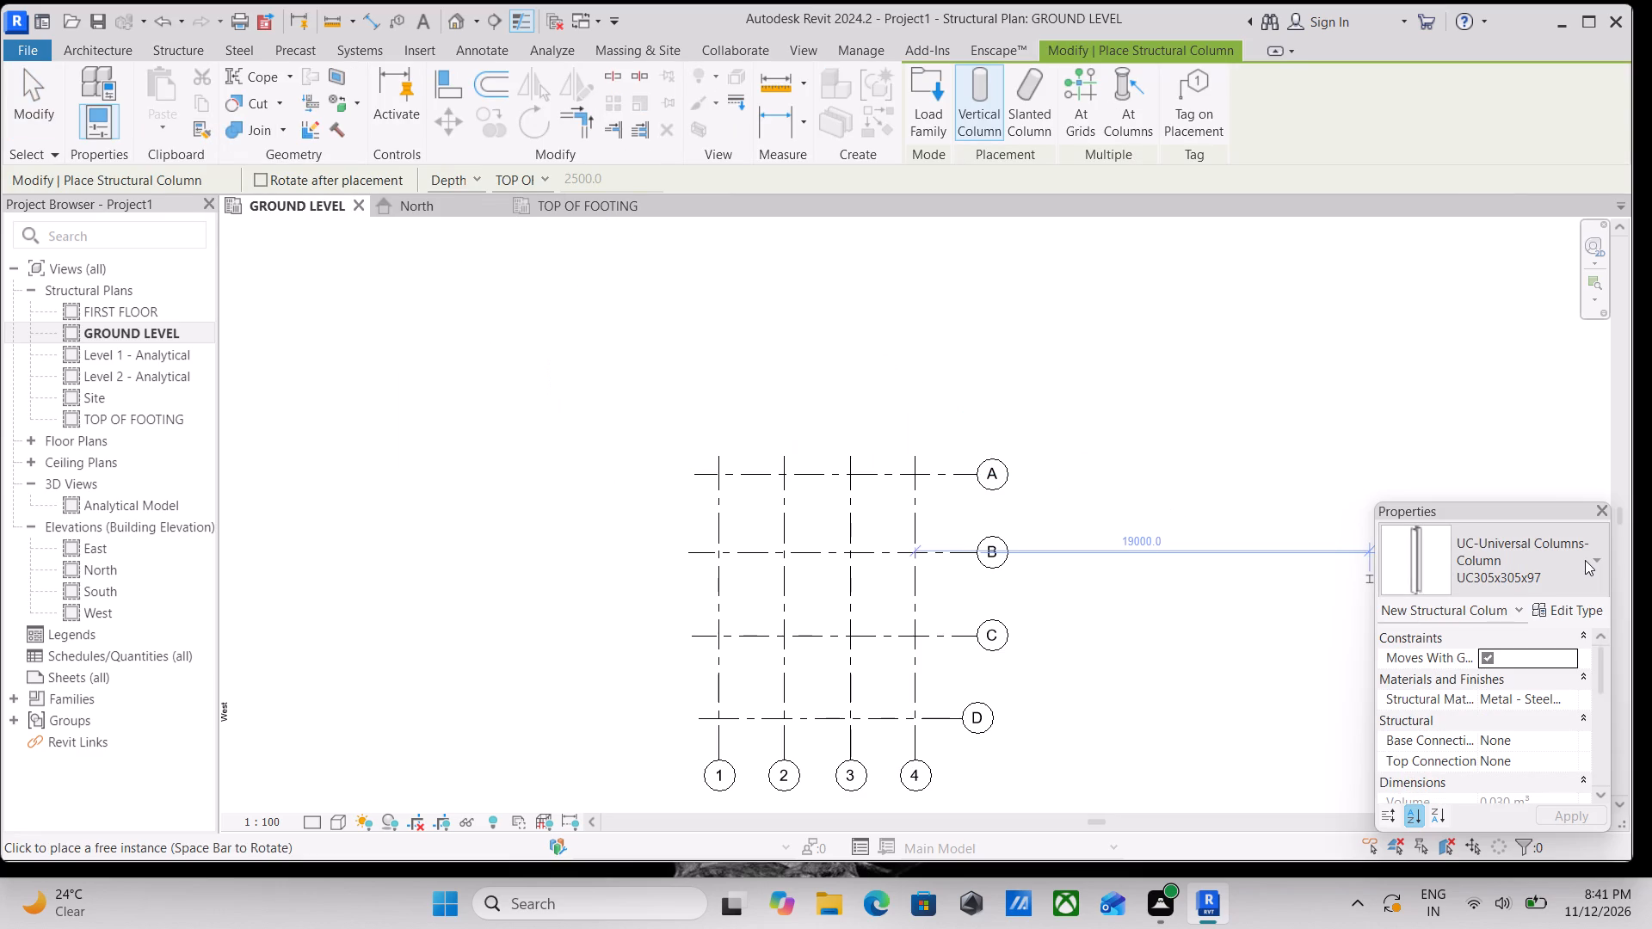
{"action": "left_click", "coordinate": [1585, 560]}
{"action": "left_click", "coordinate": [1478, 692]}
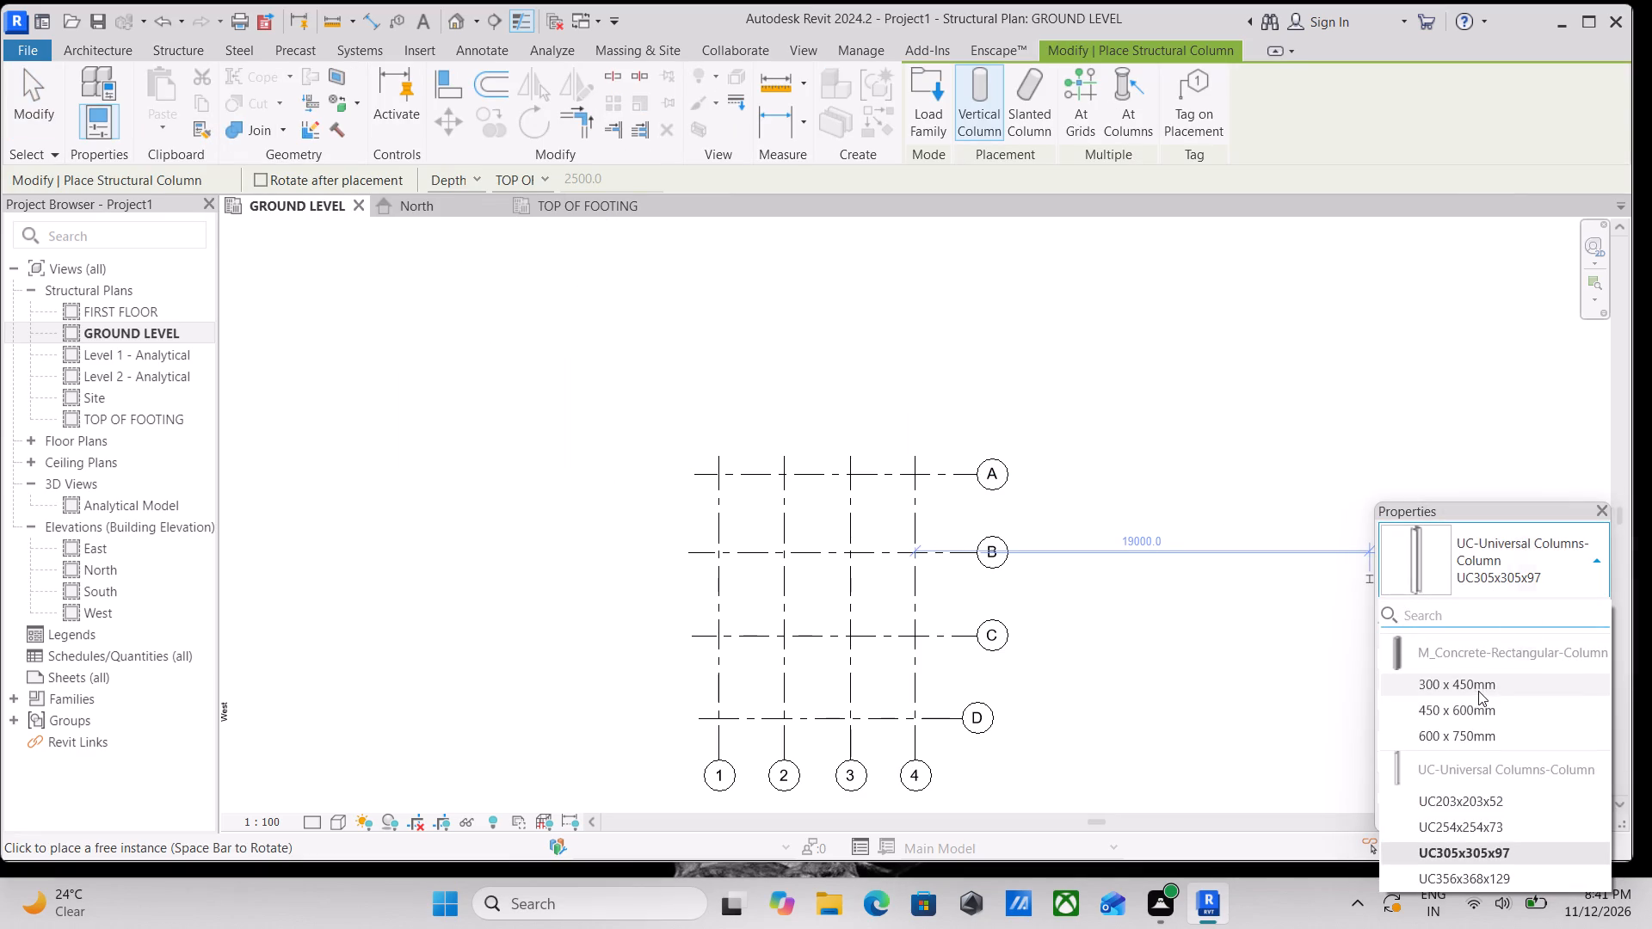
{"action": "scroll", "coordinate": [698, 481], "scroll_direction": "up", "scroll_amount": 6}
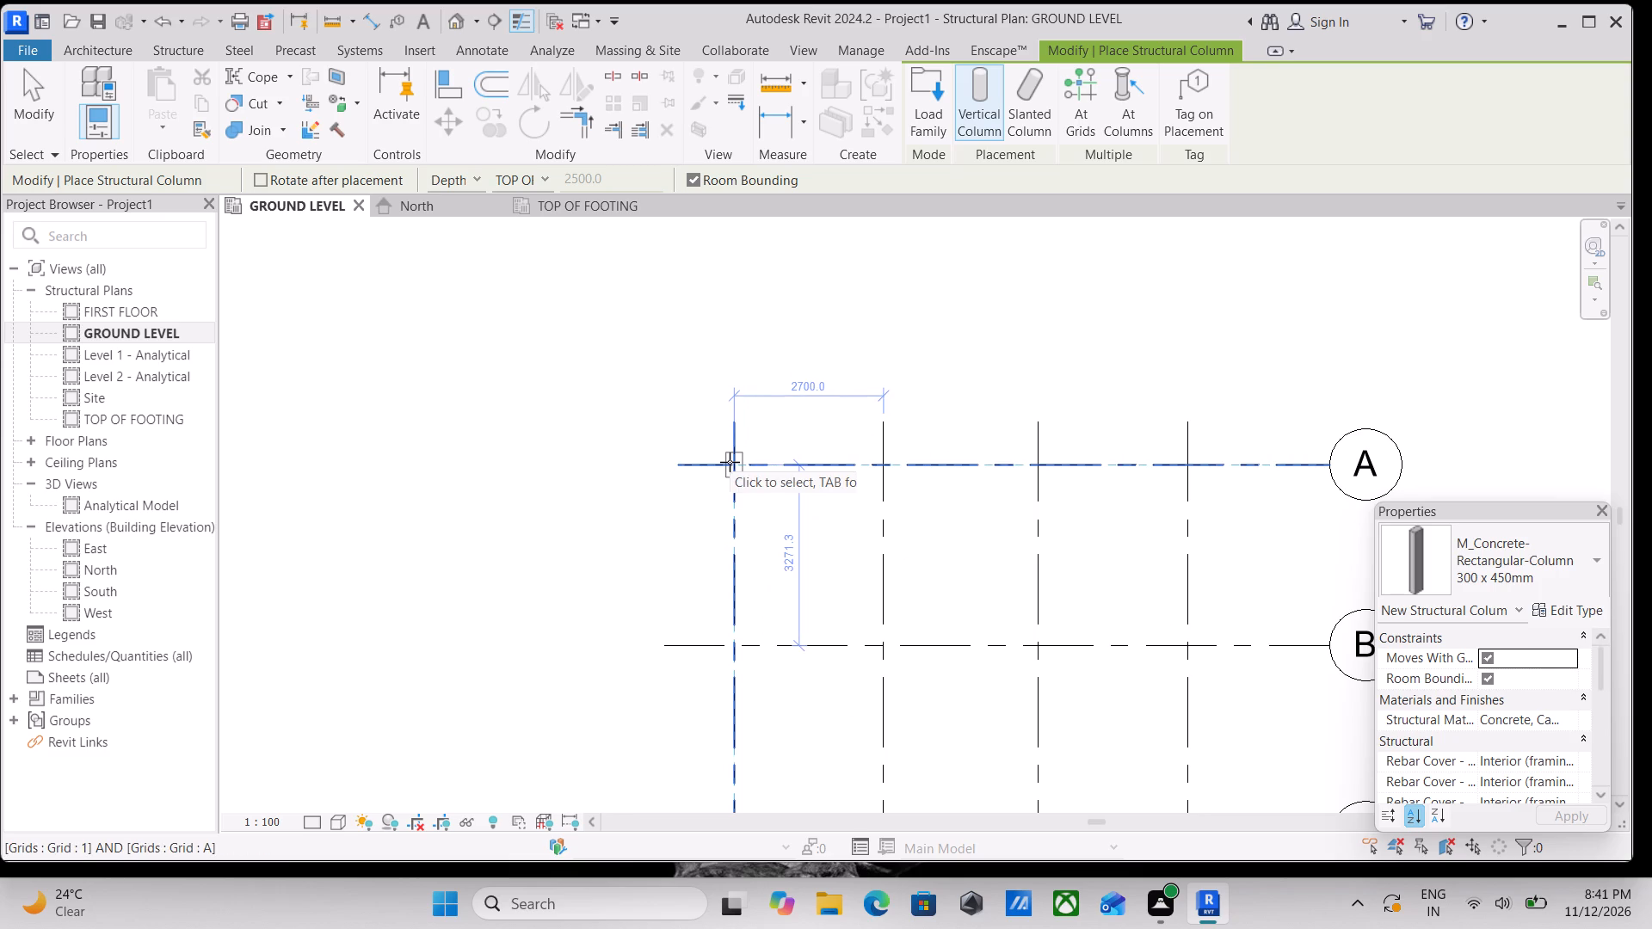
{"action": "left_click", "coordinate": [730, 462]}
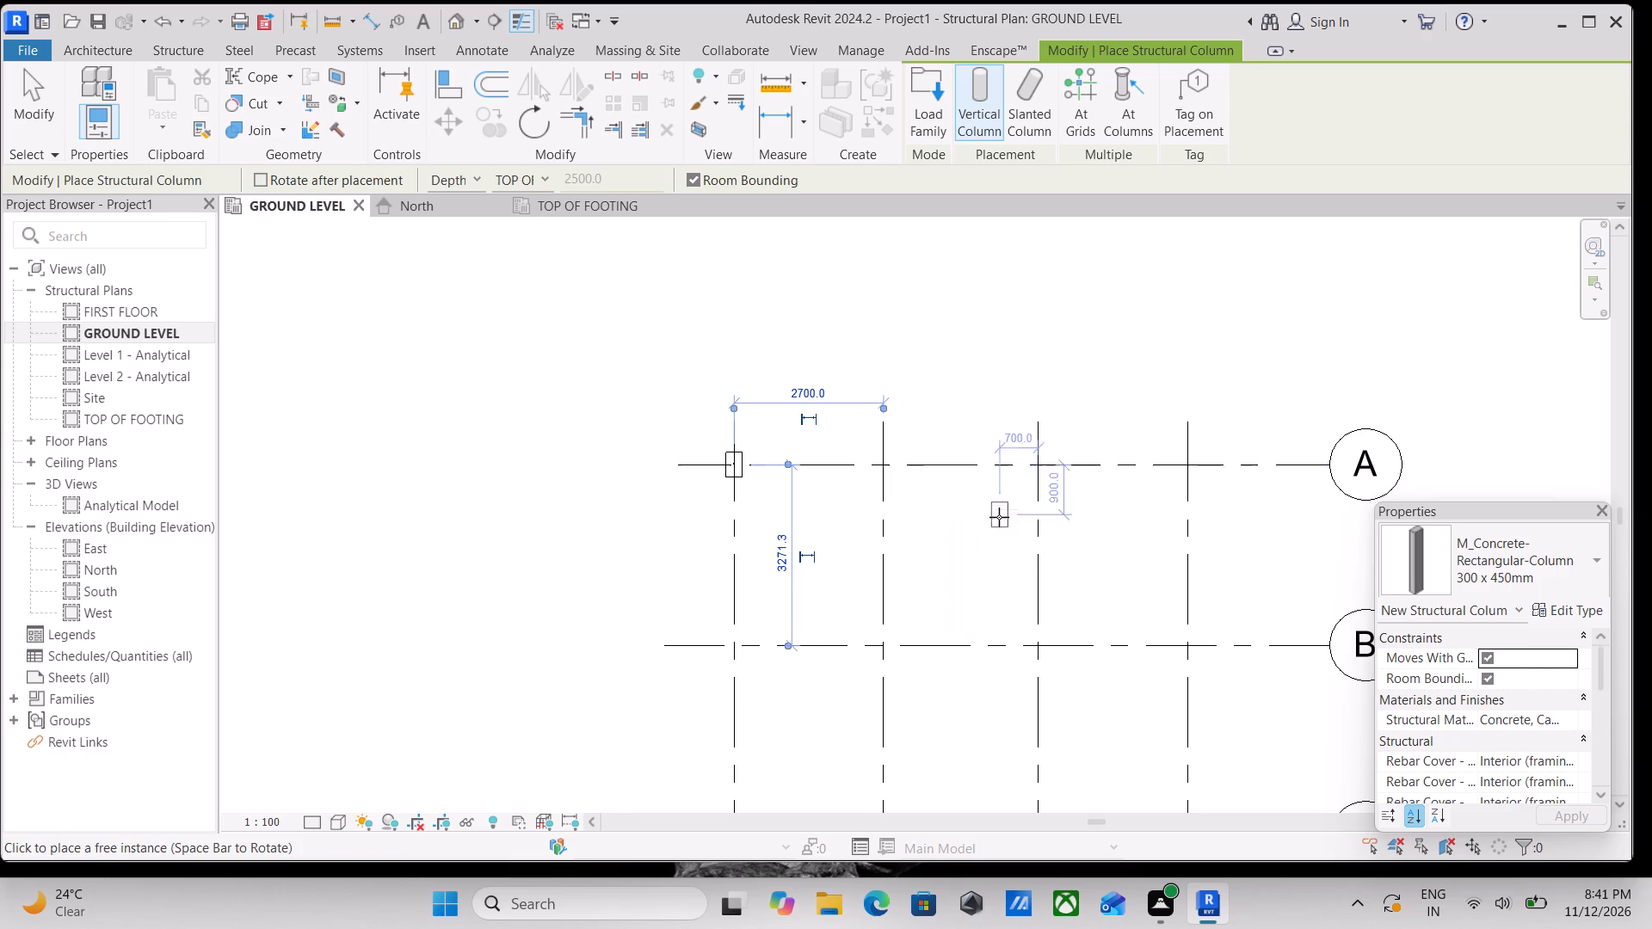
{"action": "left_click", "coordinate": [890, 463]}
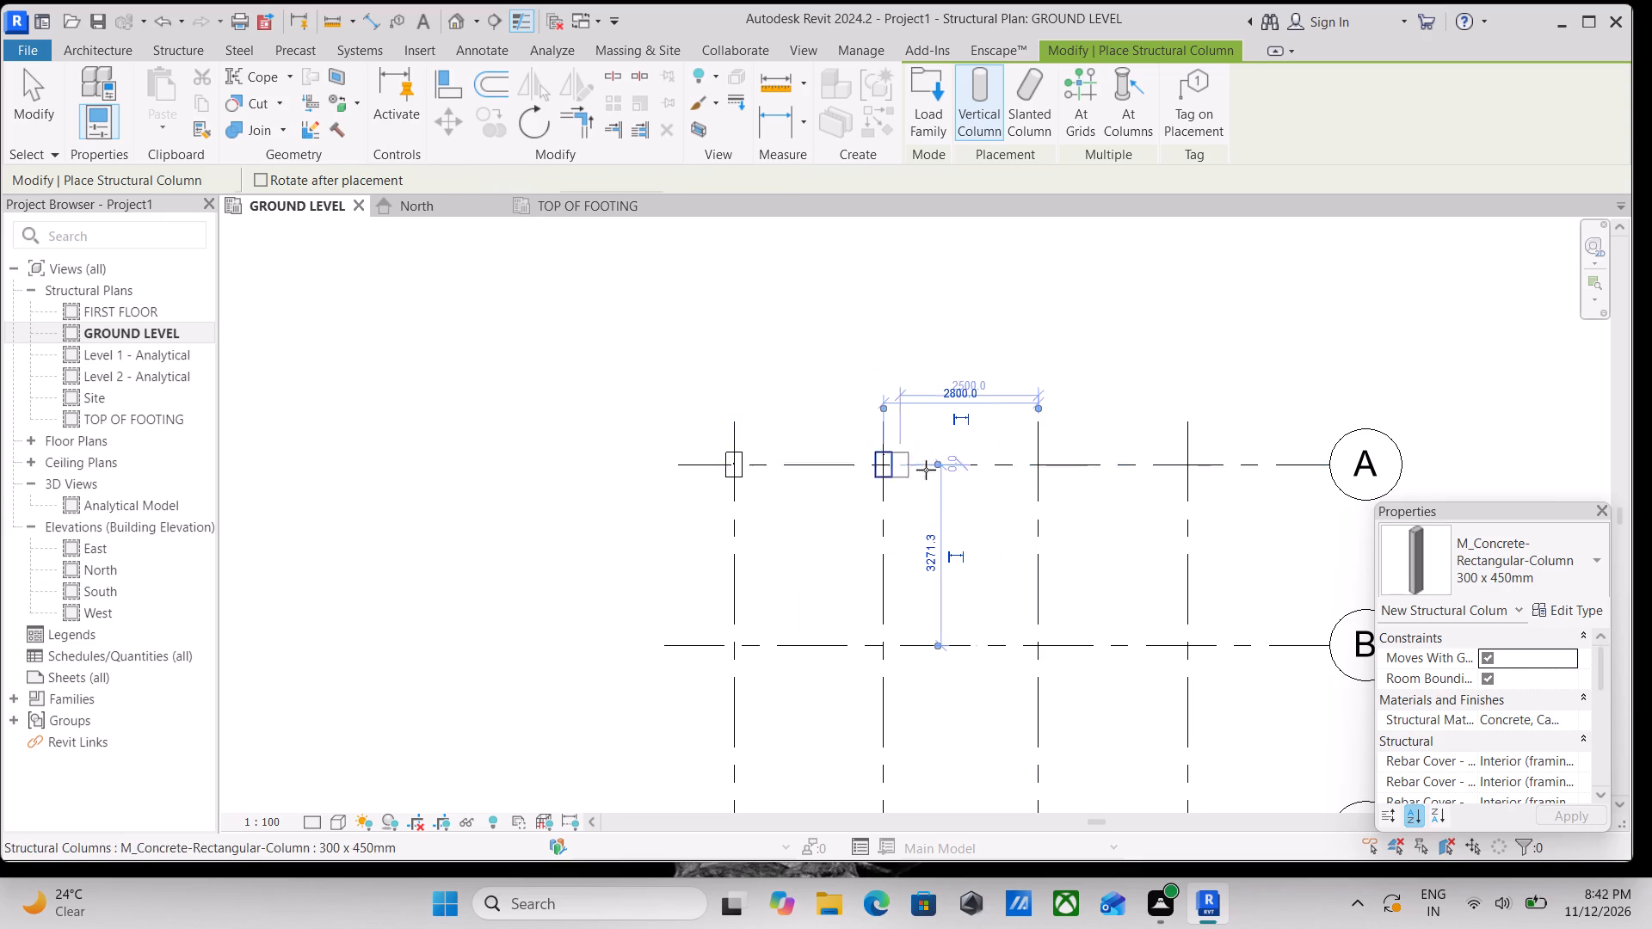
{"action": "left_click", "coordinate": [1034, 470]}
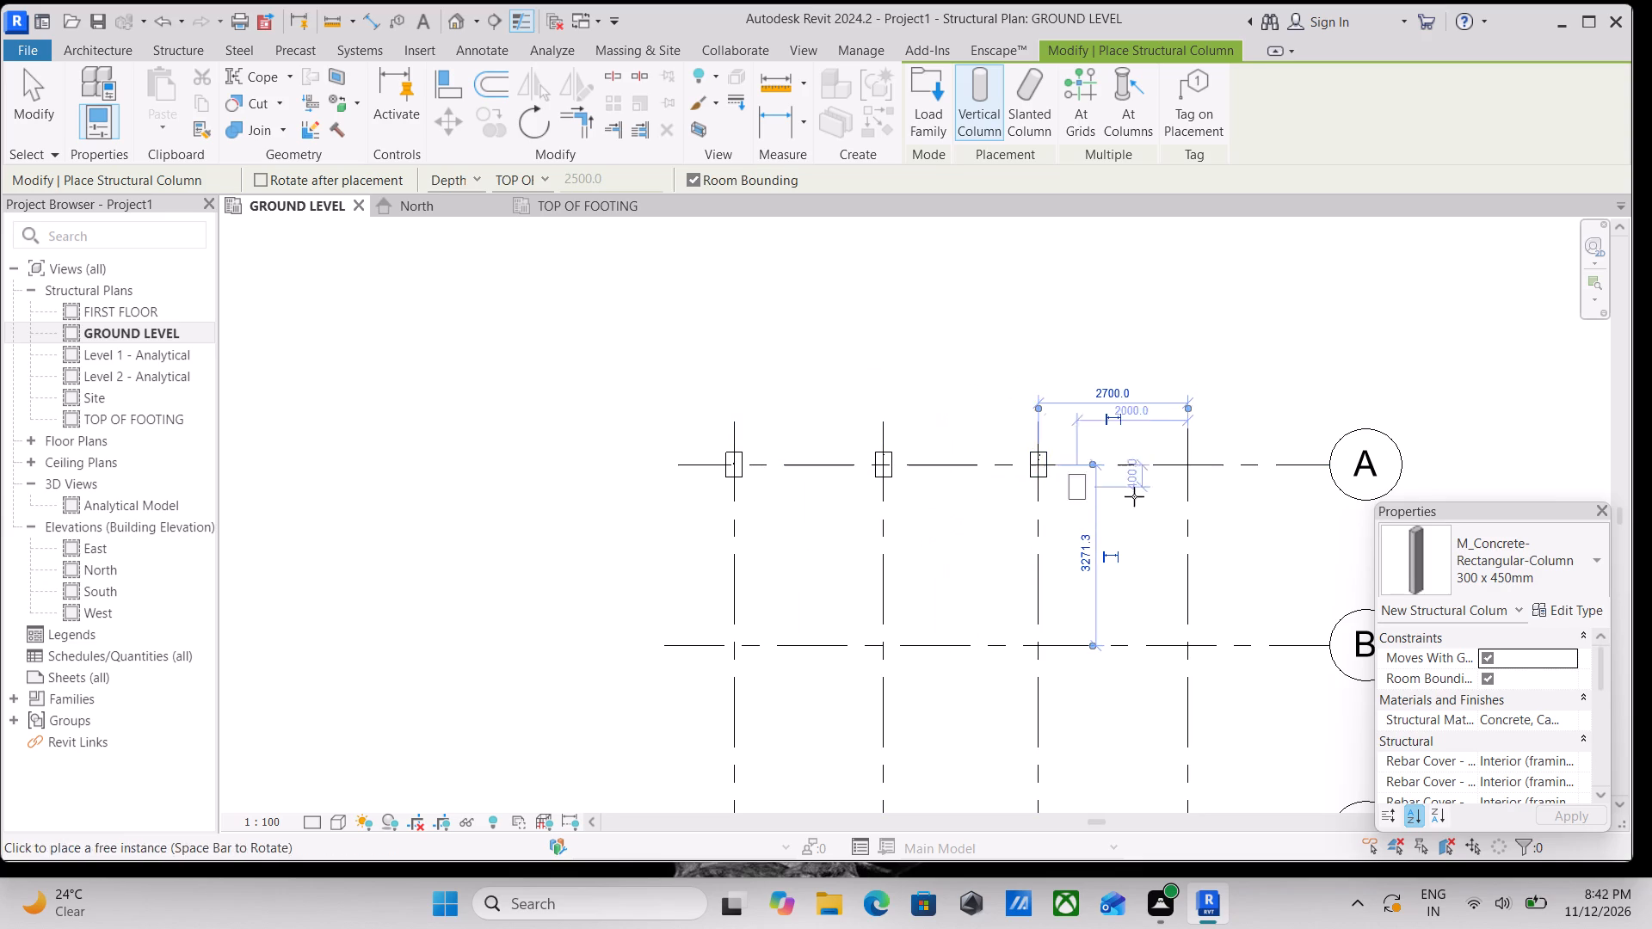
{"action": "middle_click_drag", "start_coordinate": [1160, 498], "coordinate": [1004, 471]}
{"action": "left_click", "coordinate": [1032, 440]}
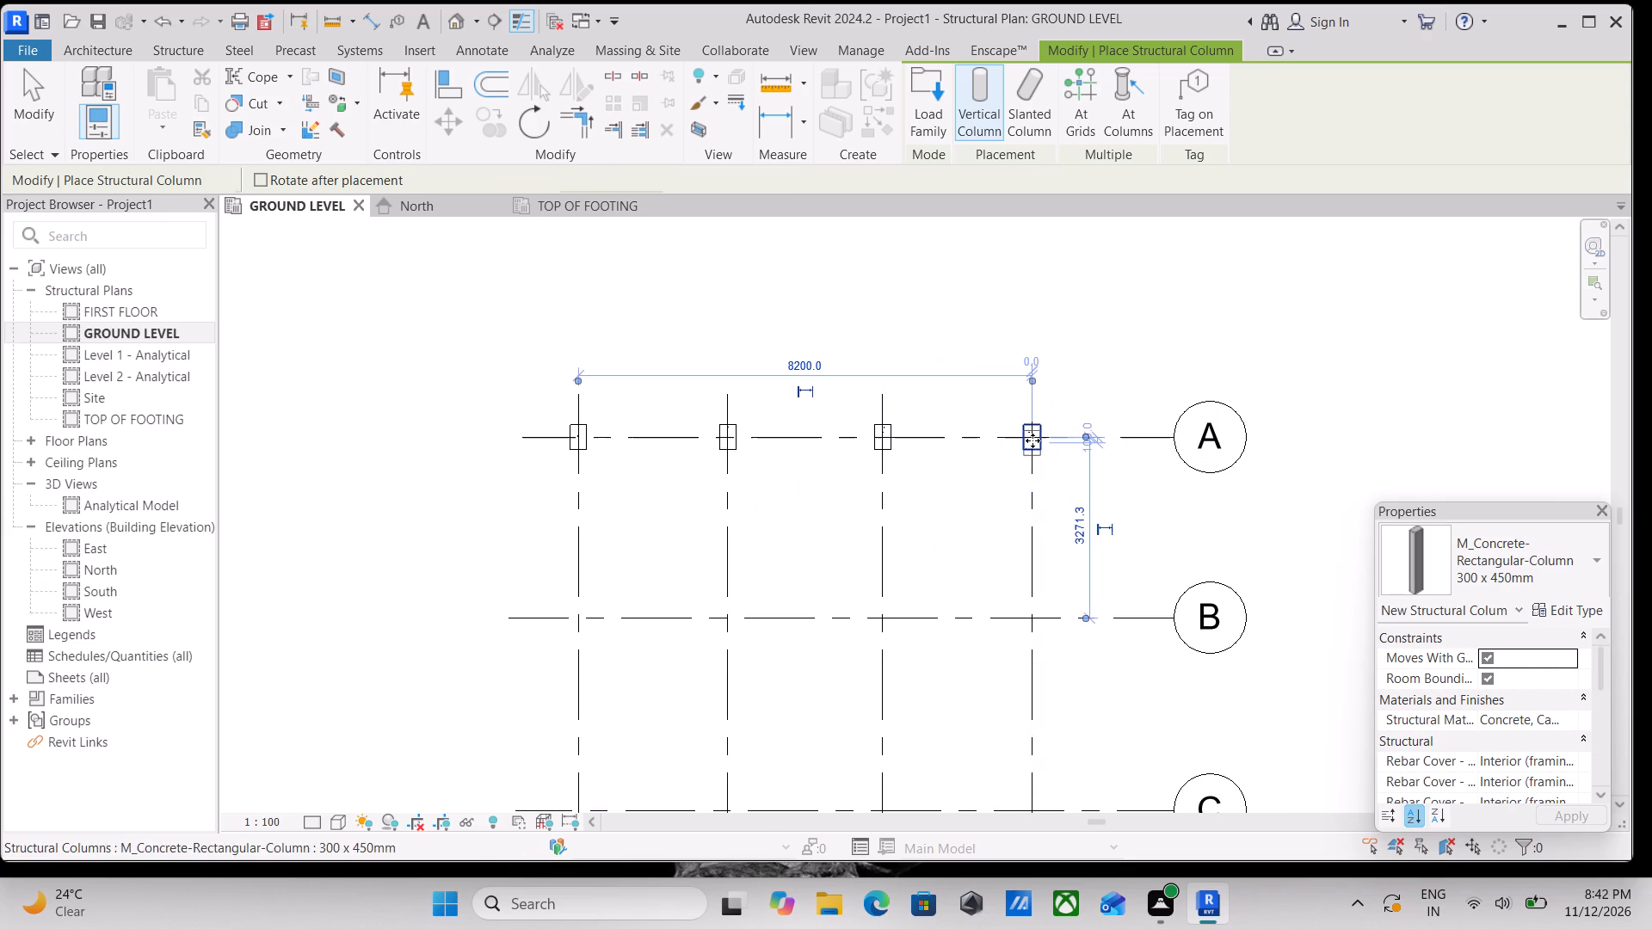
Place 300 x 450mm concrete structural columns at the intersections of grid B with grids 1, 2, 3 and 4.
{"action": "middle_click_drag", "start_coordinate": [933, 552], "coordinate": [965, 436]}
{"action": "middle_click_drag", "start_coordinate": [956, 465], "coordinate": [956, 464]}
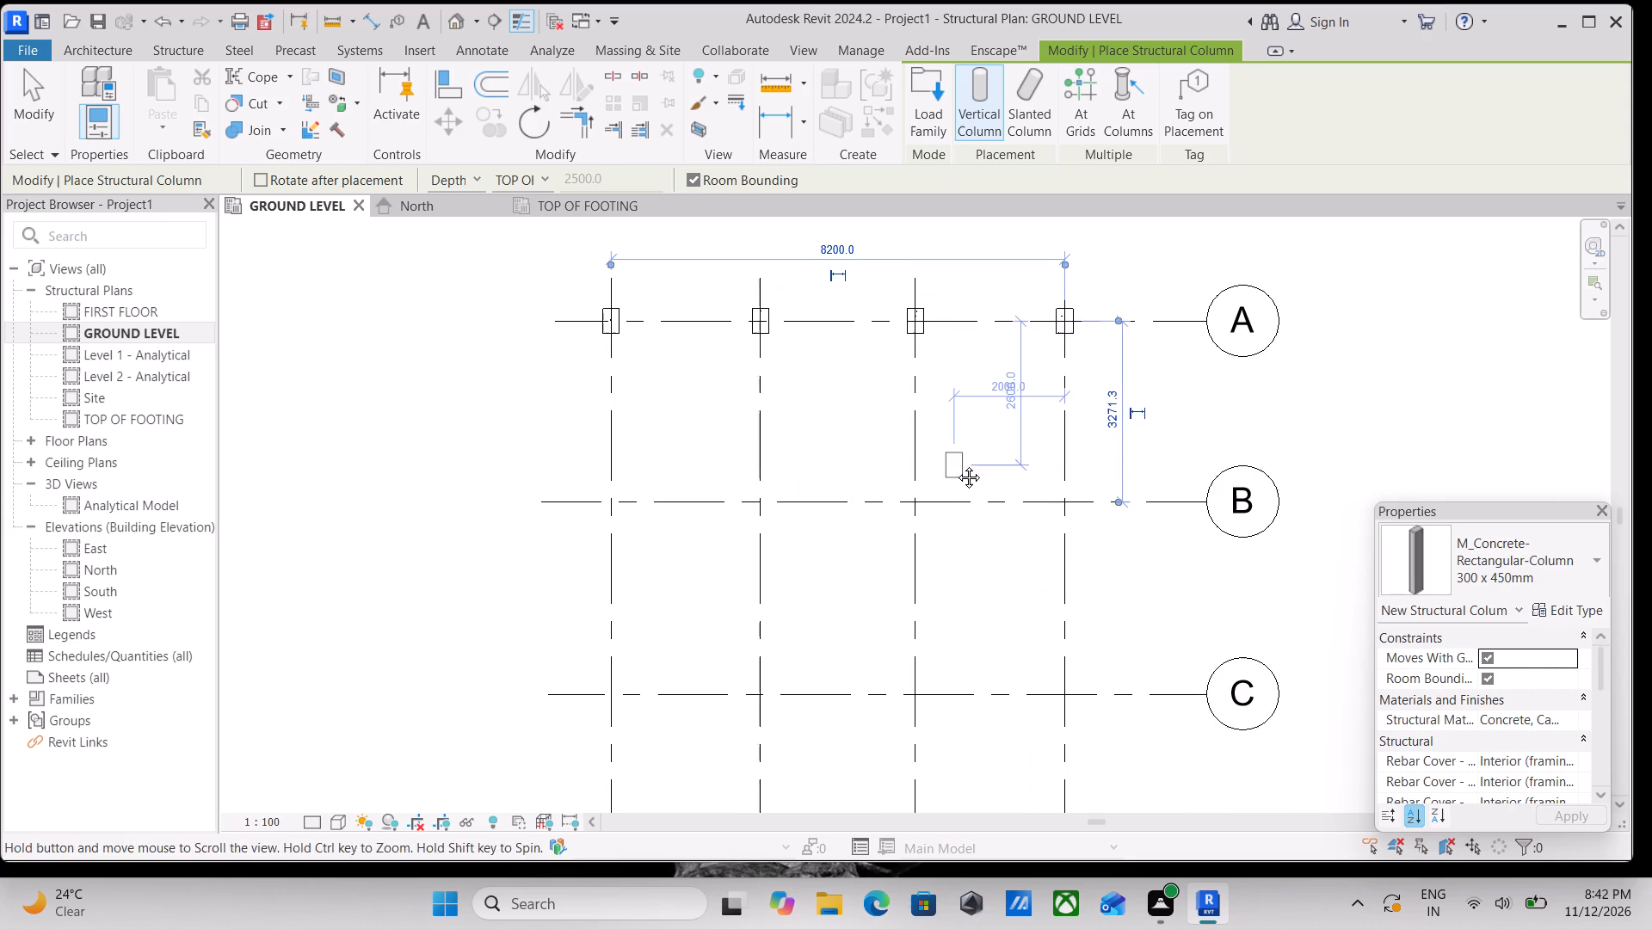
{"action": "middle_click_drag", "start_coordinate": [956, 464], "coordinate": [1079, 337]}
{"action": "left_click", "coordinate": [736, 371]}
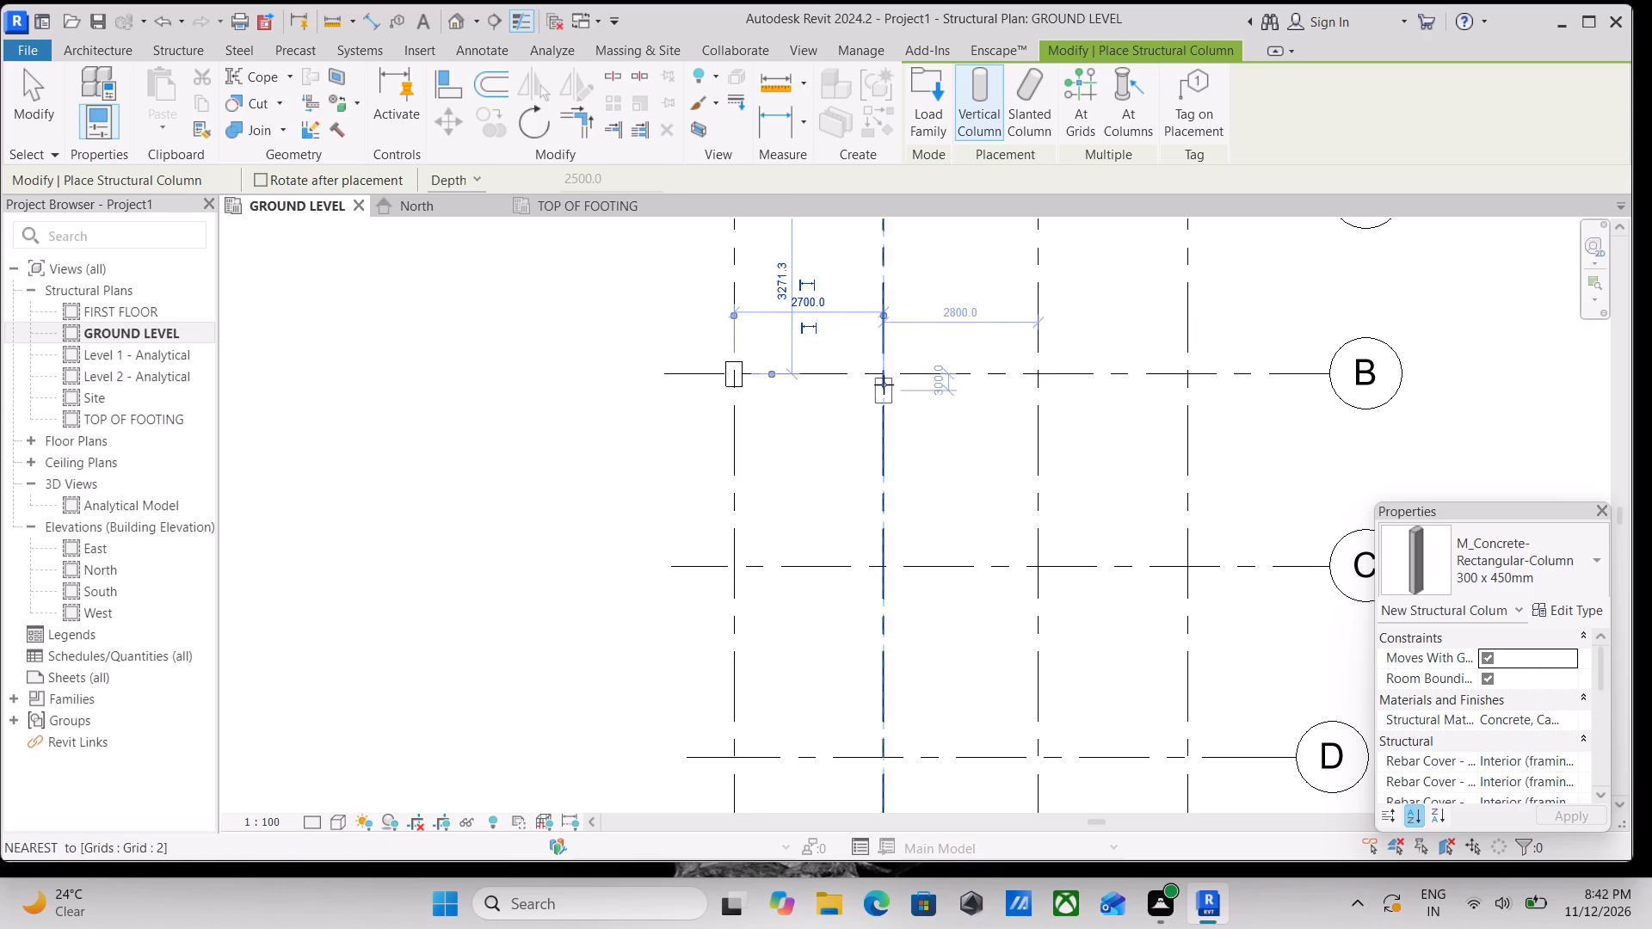
{"action": "left_click", "coordinate": [892, 377]}
{"action": "middle_click_drag", "start_coordinate": [1032, 431], "coordinate": [910, 480]}
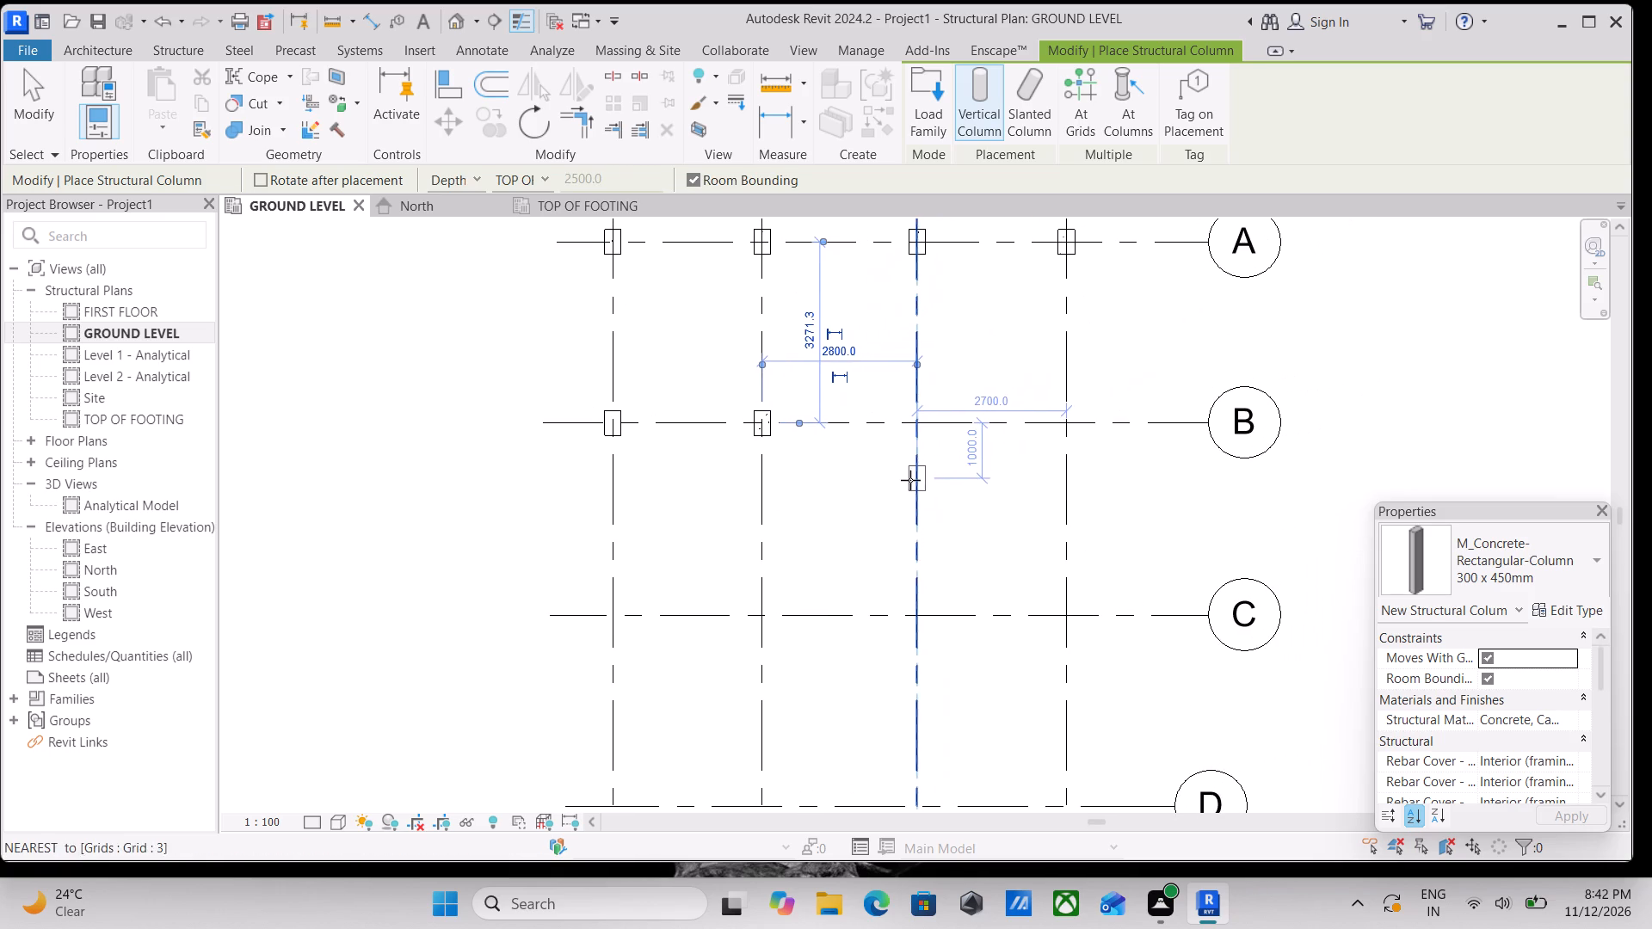
{"action": "left_click", "coordinate": [919, 420]}
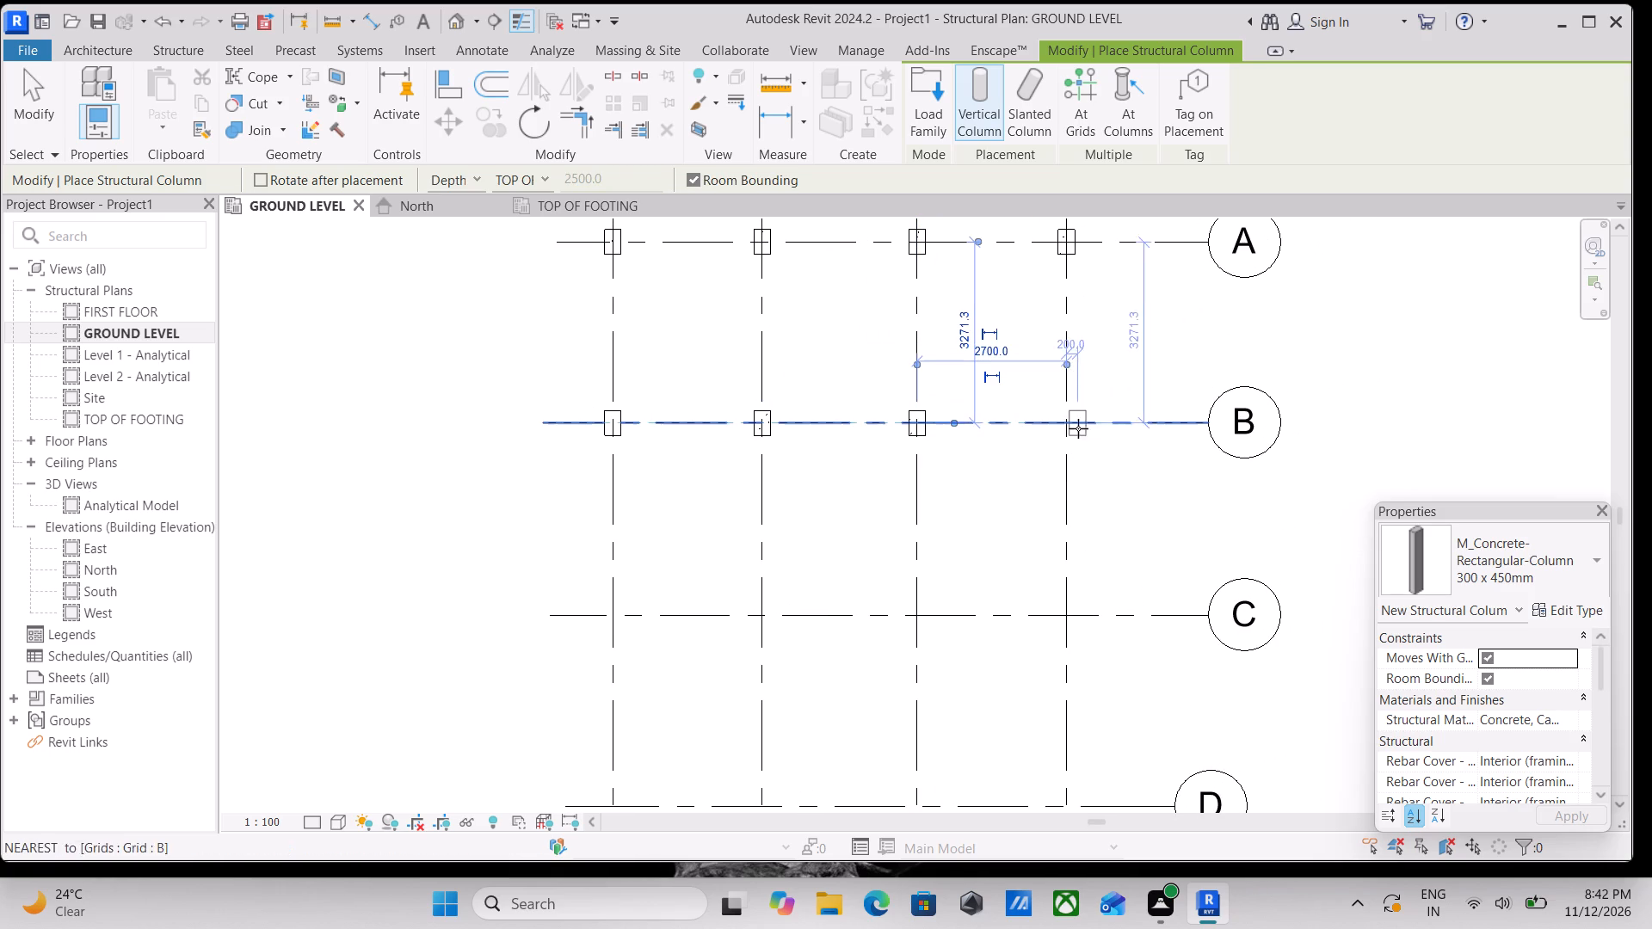
{"action": "left_click", "coordinate": [1067, 423]}
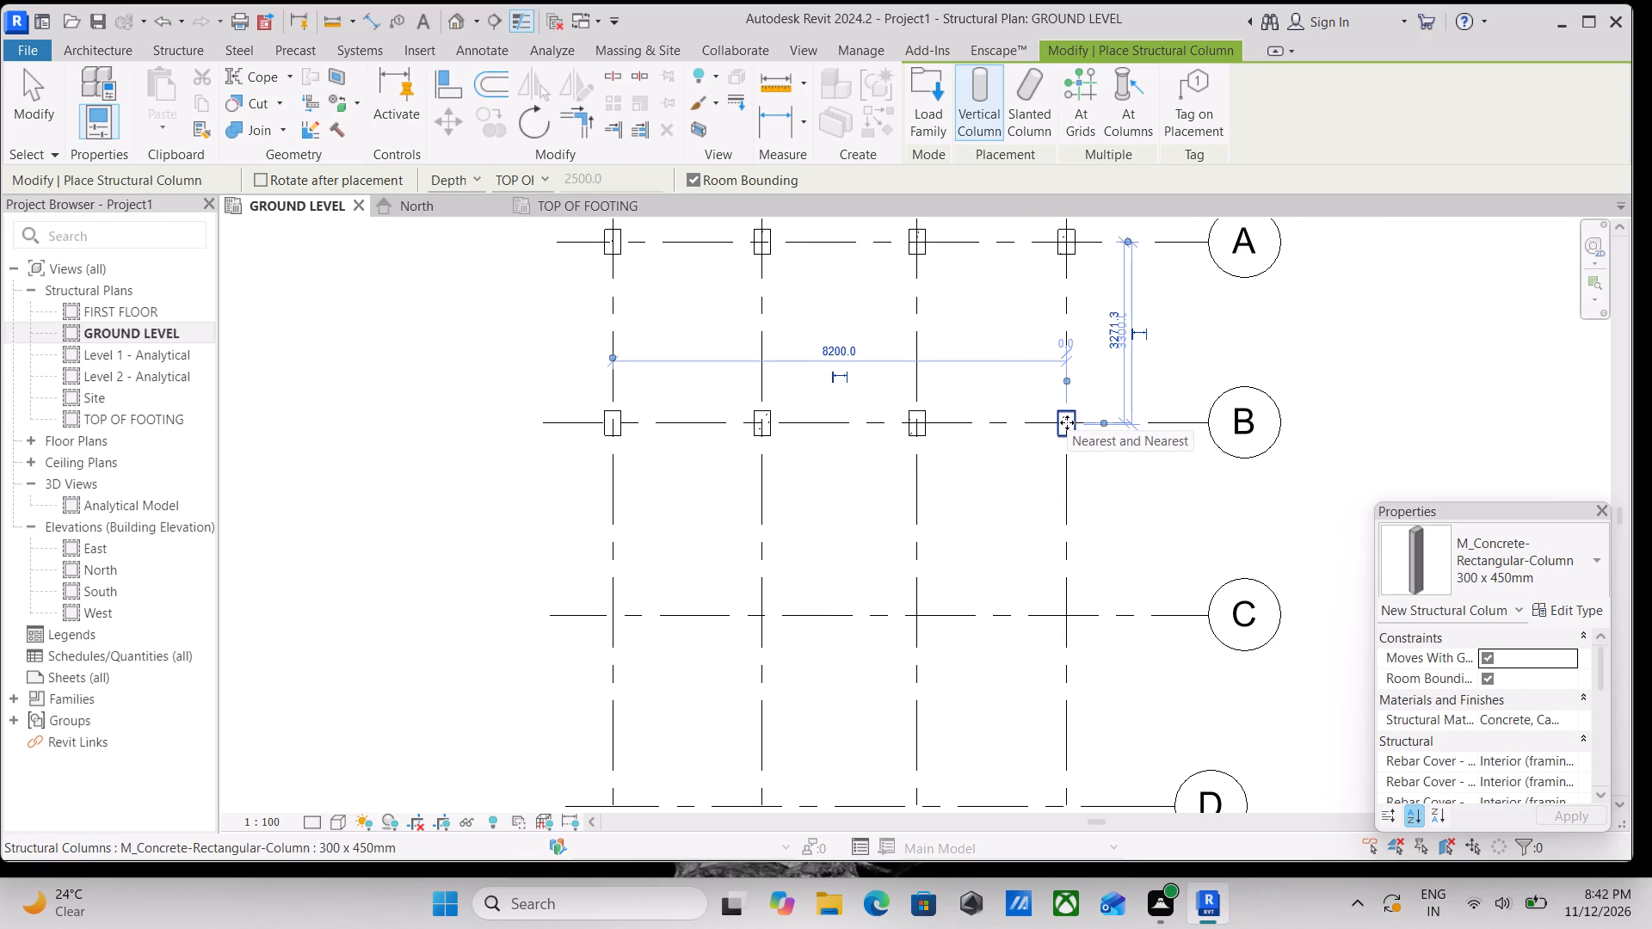
Place 300 x 450mm concrete structural columns at the intersections of grid C with grids 1, 2, 3 and 4.
{"action": "middle_click_drag", "start_coordinate": [955, 516], "coordinate": [998, 367]}
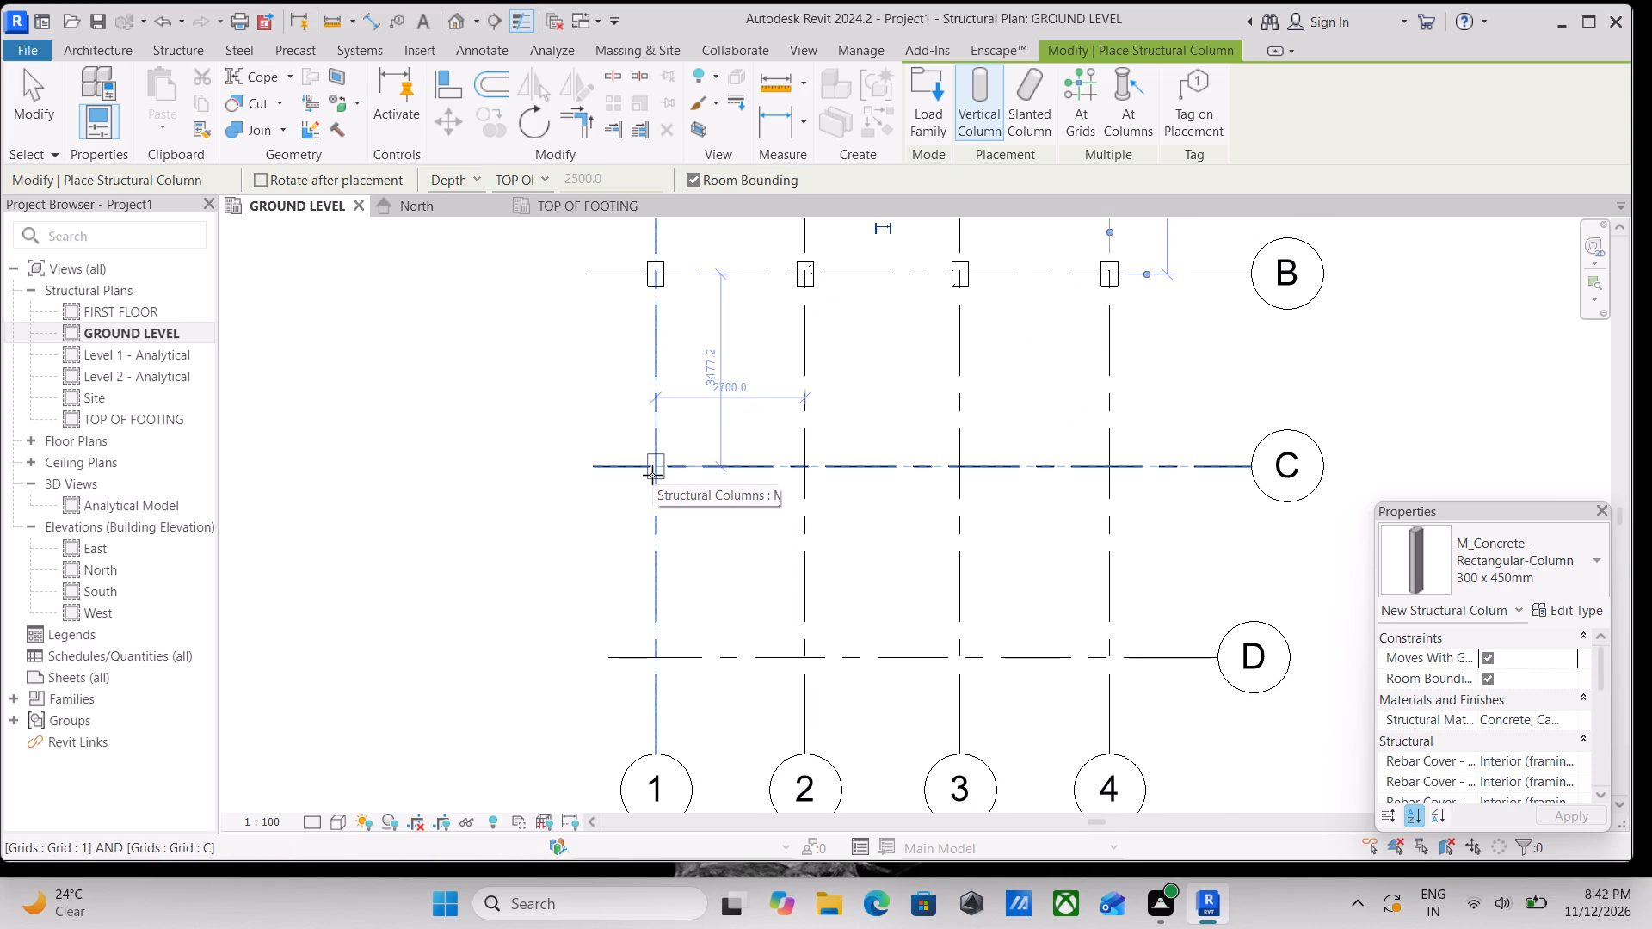
{"action": "scroll", "coordinate": [652, 475], "scroll_direction": "up", "scroll_amount": 1}
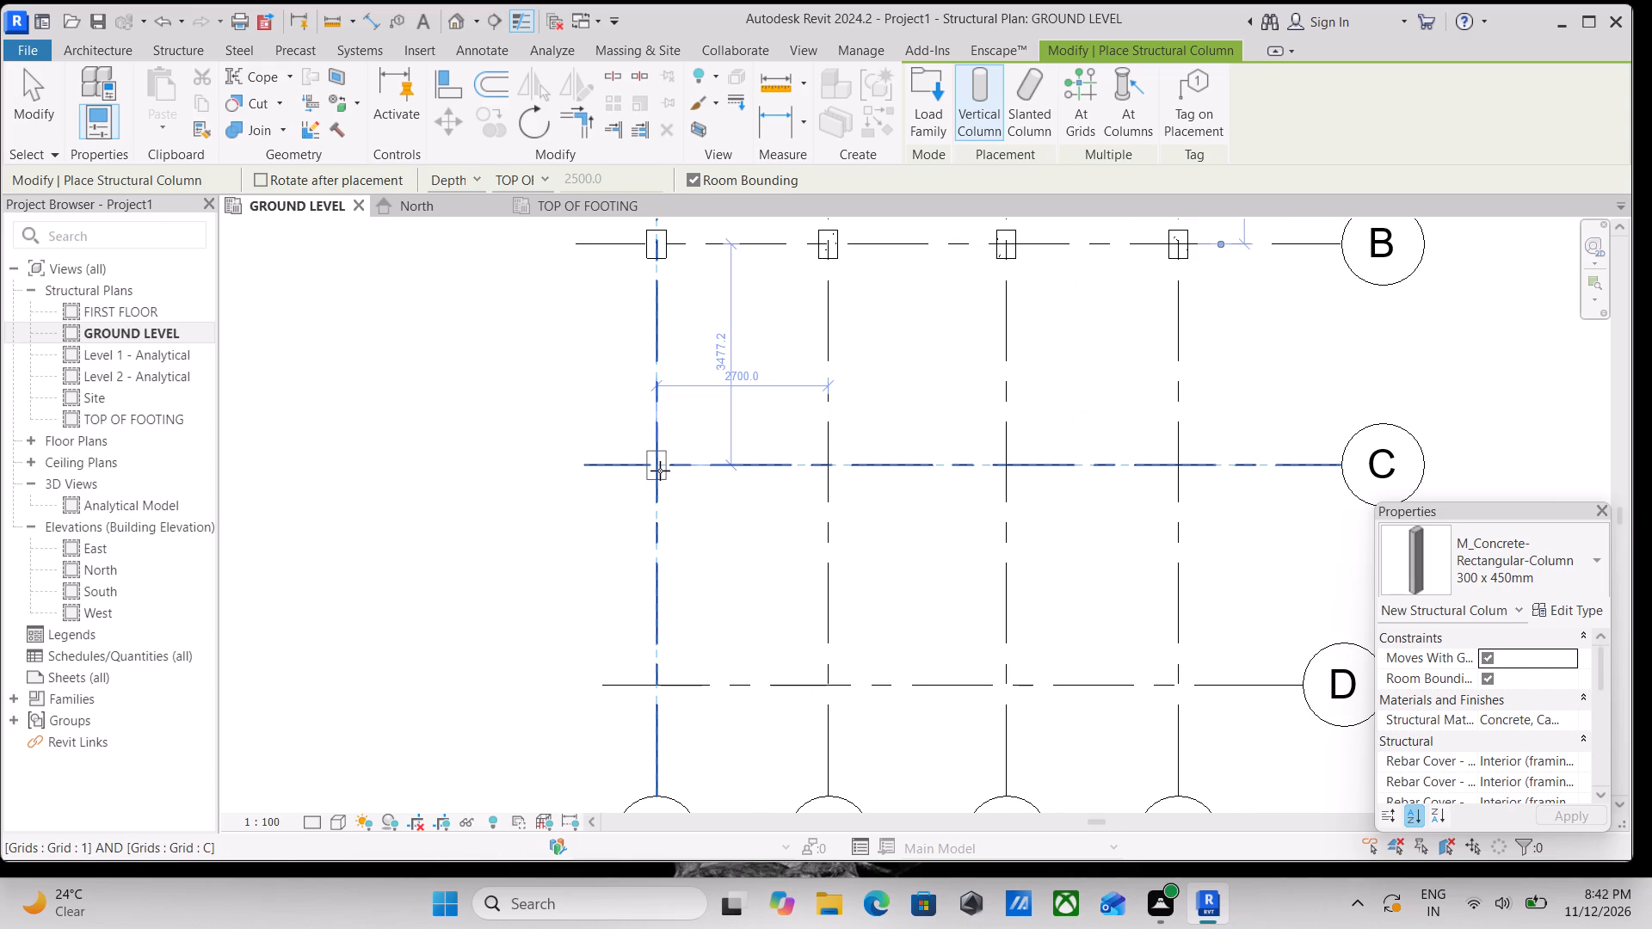
{"action": "left_click", "coordinate": [660, 471]}
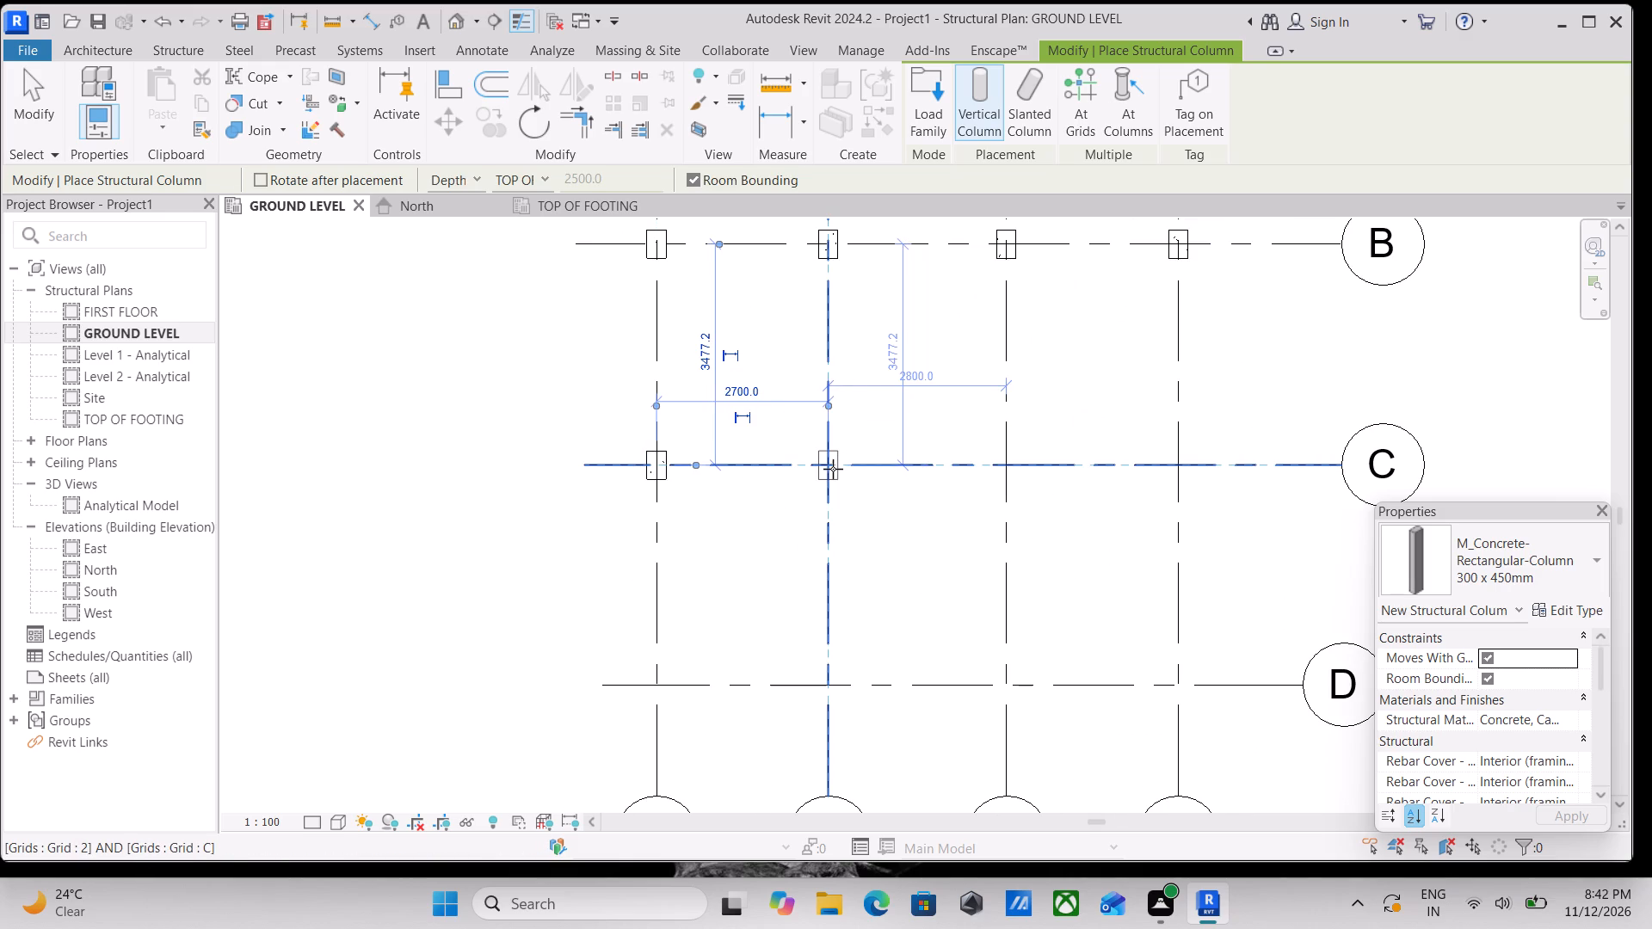
{"action": "left_click", "coordinate": [833, 469]}
{"action": "middle_click_drag", "start_coordinate": [935, 483], "coordinate": [851, 486]}
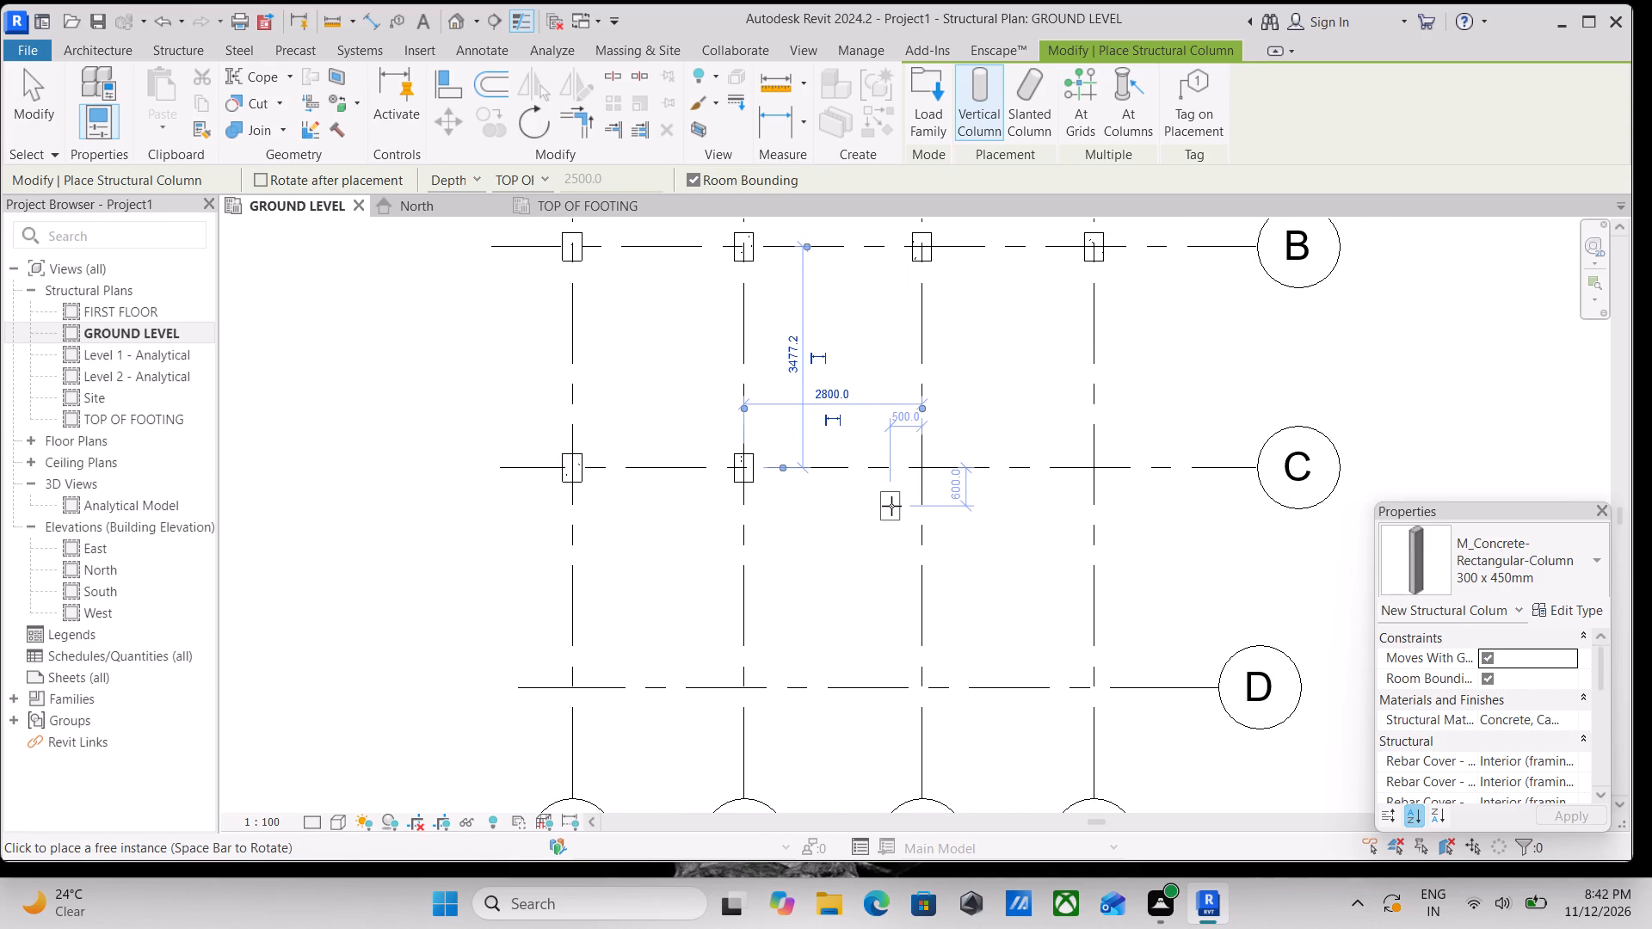
{"action": "scroll", "coordinate": [914, 506], "scroll_direction": "up", "scroll_amount": 2}
{"action": "left_click", "coordinate": [924, 457]}
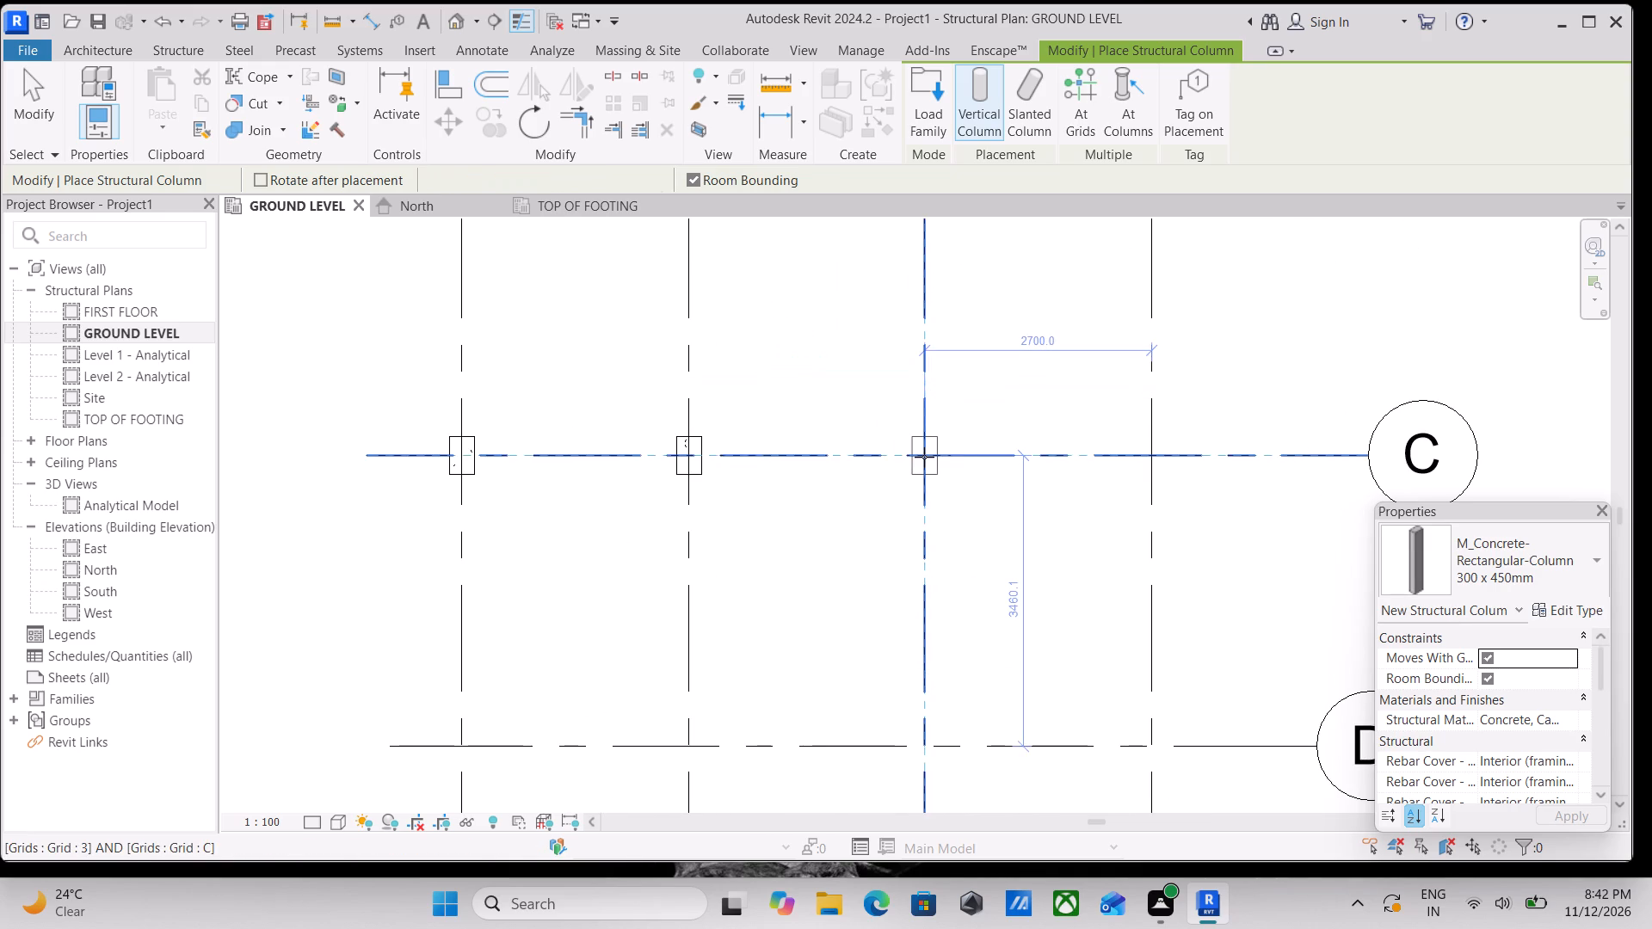
{"action": "middle_click_drag", "start_coordinate": [1074, 478], "coordinate": [909, 526]}
{"action": "left_click", "coordinate": [986, 507]}
Place 300 x 450mm concrete structural columns at the intersections of grid D with grids 1, 2, 3 and 4.
{"action": "scroll", "coordinate": [977, 549], "scroll_direction": "down", "scroll_amount": 2}
{"action": "middle_click_drag", "start_coordinate": [926, 582], "coordinate": [957, 522]}
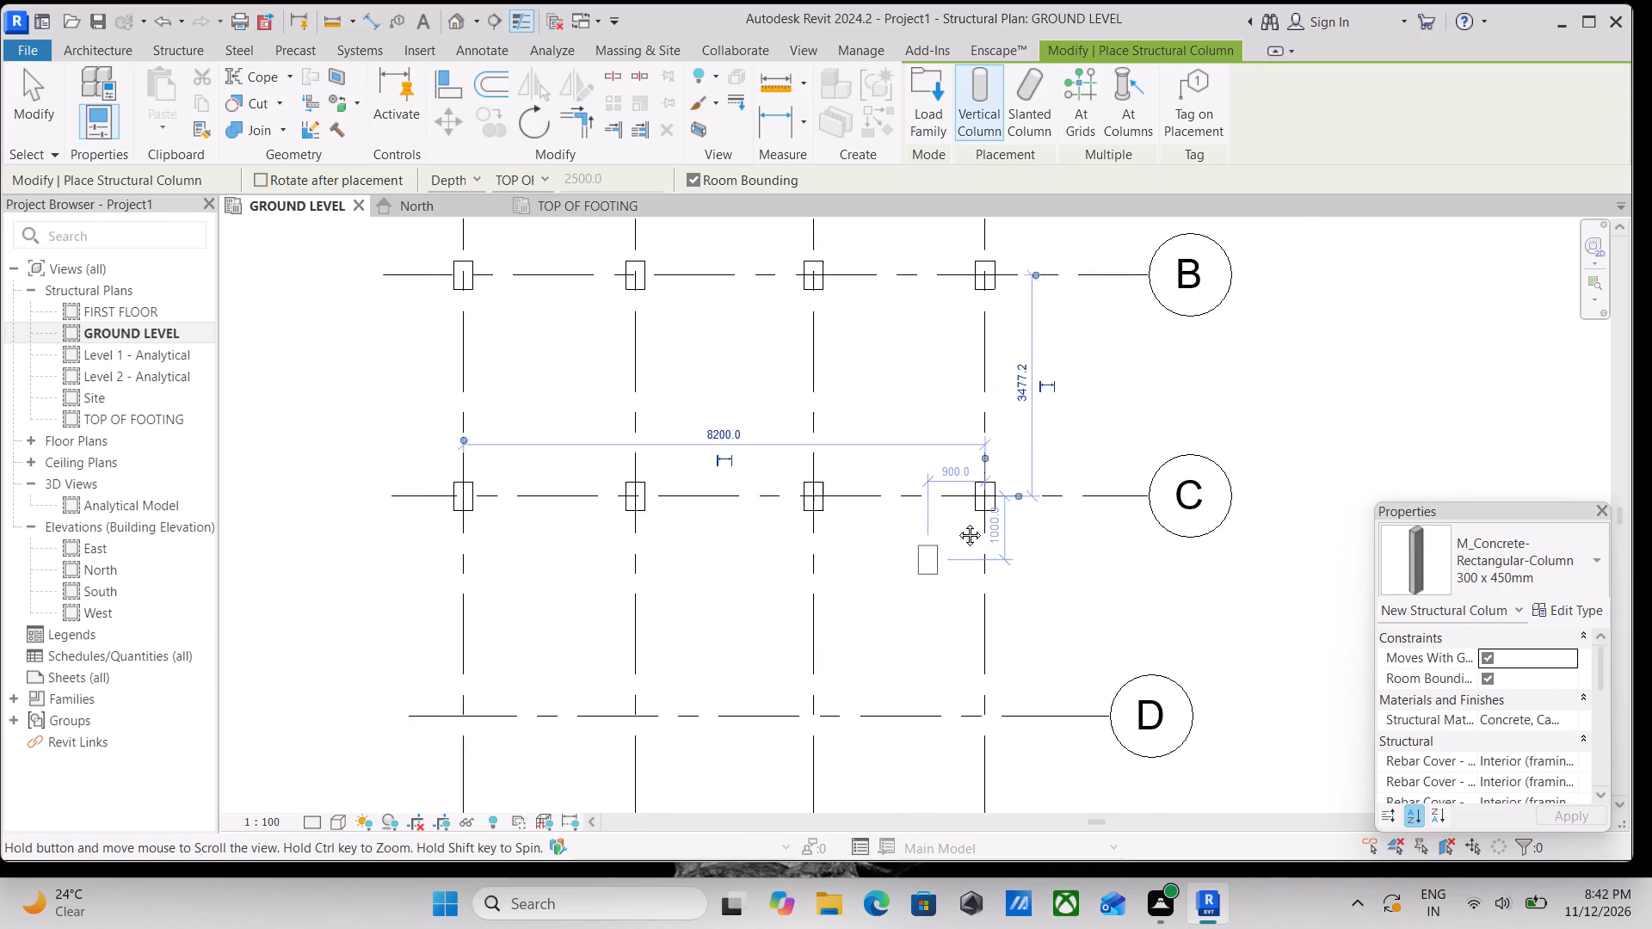
{"action": "middle_click_drag", "start_coordinate": [957, 522], "coordinate": [1020, 442]}
{"action": "middle_click_drag", "start_coordinate": [742, 560], "coordinate": [924, 471]}
{"action": "left_click", "coordinate": [729, 517]}
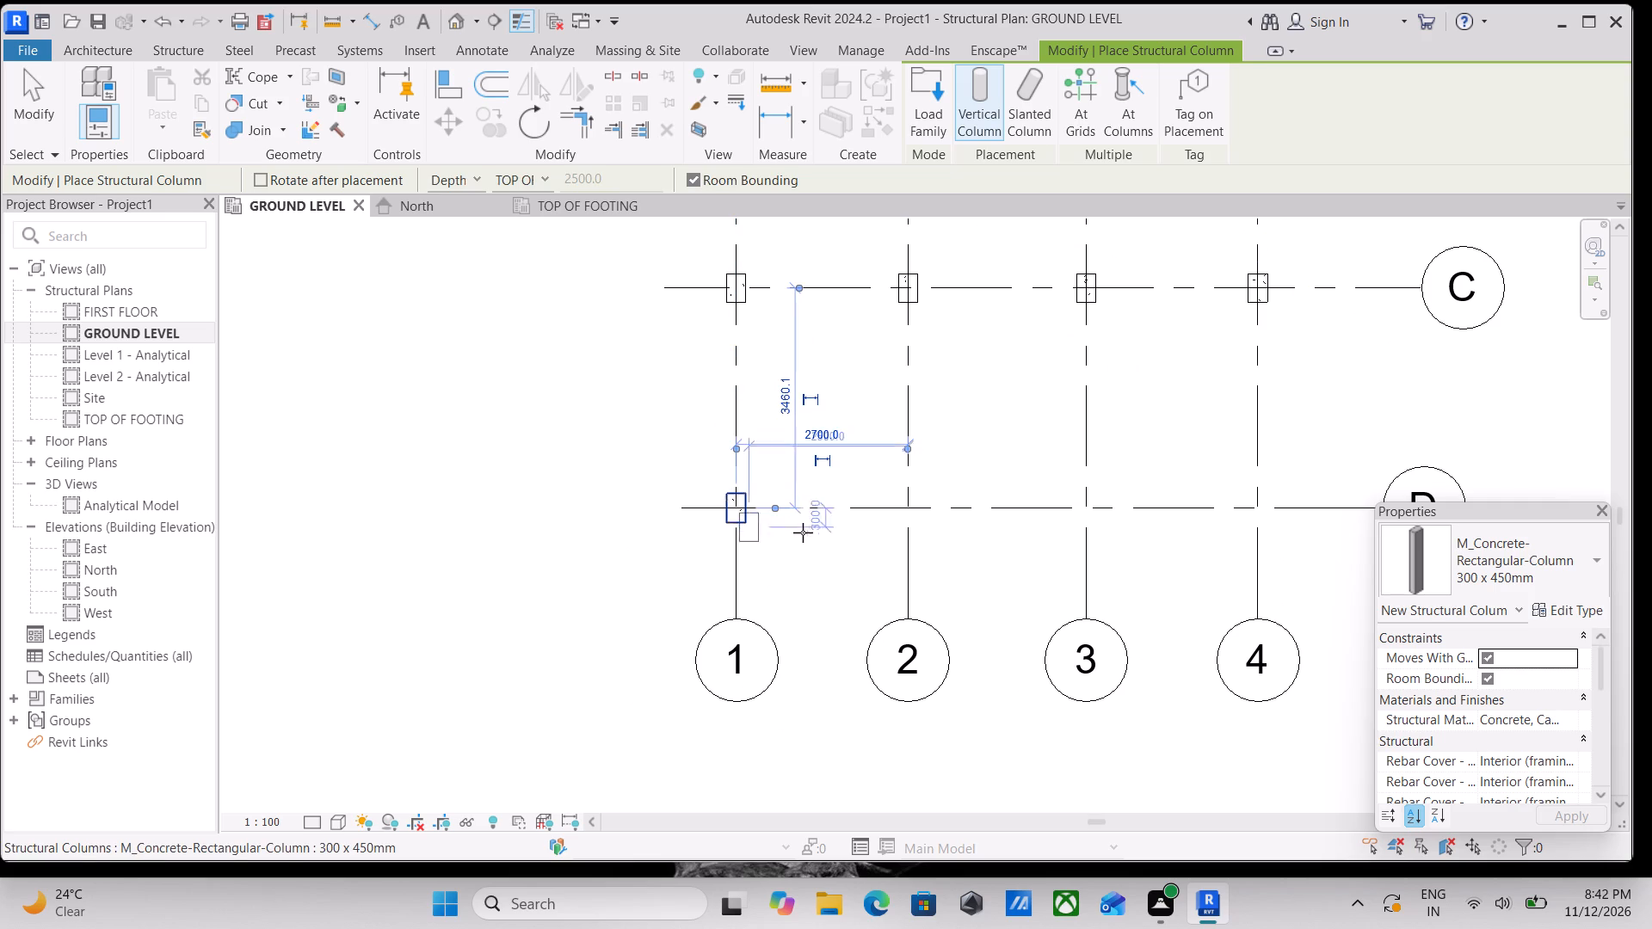
{"action": "left_click", "coordinate": [912, 509]}
{"action": "middle_click_drag", "start_coordinate": [1020, 527], "coordinate": [926, 545]}
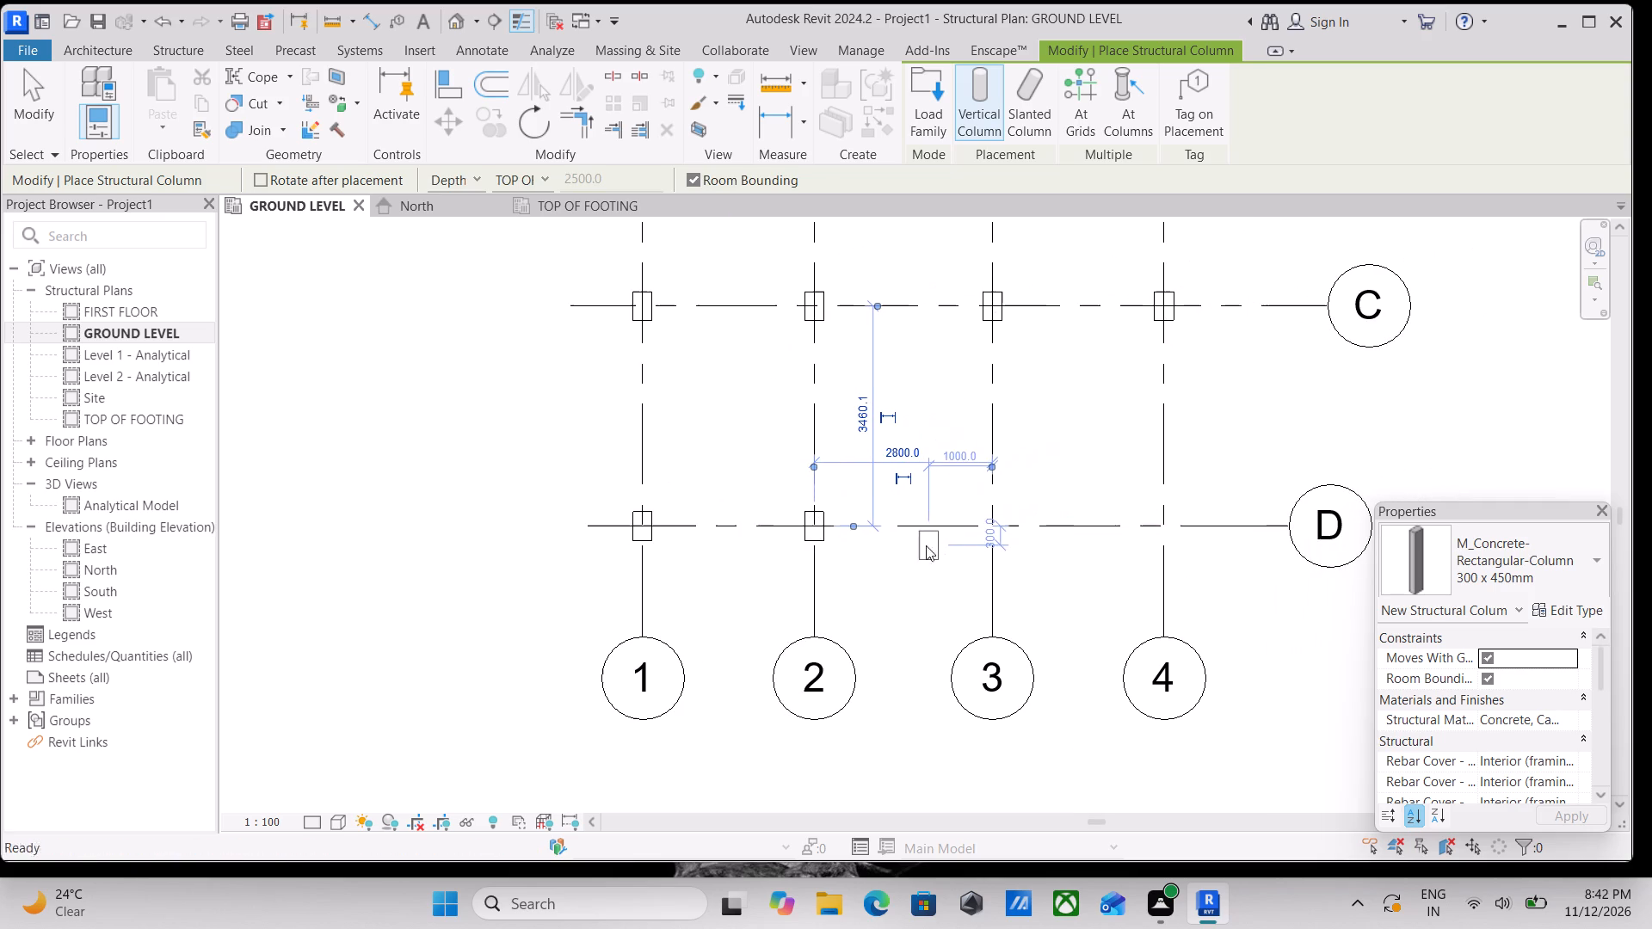
{"action": "left_click", "coordinate": [991, 529]}
{"action": "middle_click_drag", "start_coordinate": [1049, 526], "coordinate": [943, 550]}
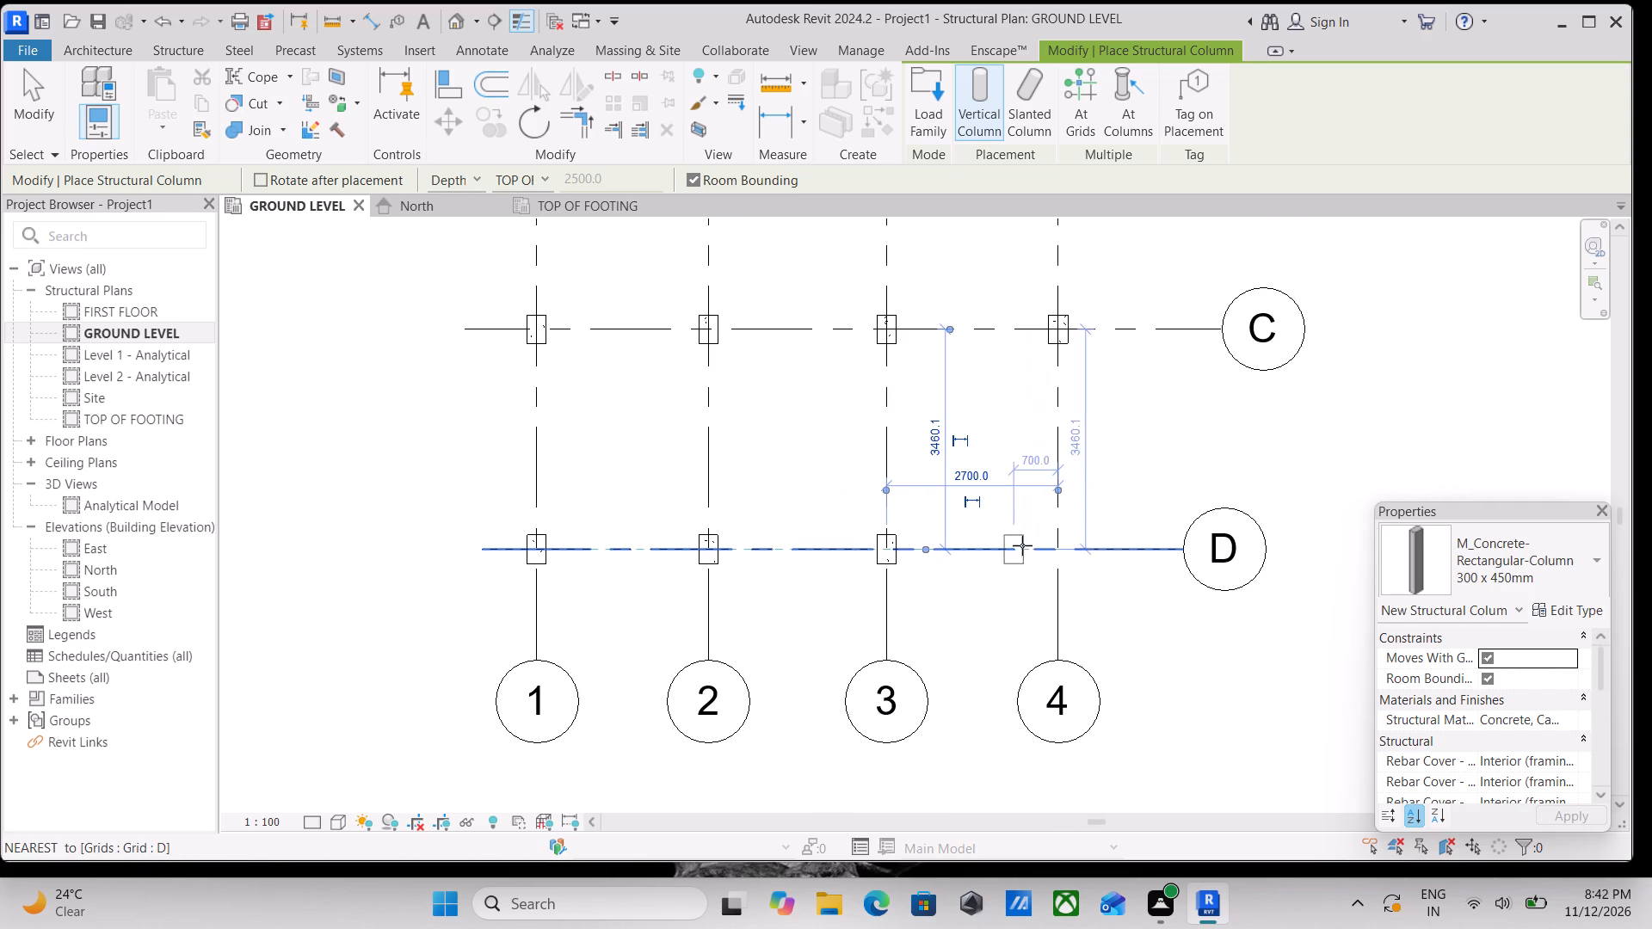
{"action": "left_click", "coordinate": [1054, 545]}
{"action": "scroll", "coordinate": [1054, 545], "scroll_direction": "down", "scroll_amount": 1}
{"action": "middle_click_drag", "start_coordinate": [1054, 544], "coordinate": [1079, 749]}
{"action": "scroll", "coordinate": [1039, 883], "scroll_direction": "down", "scroll_amount": 3}
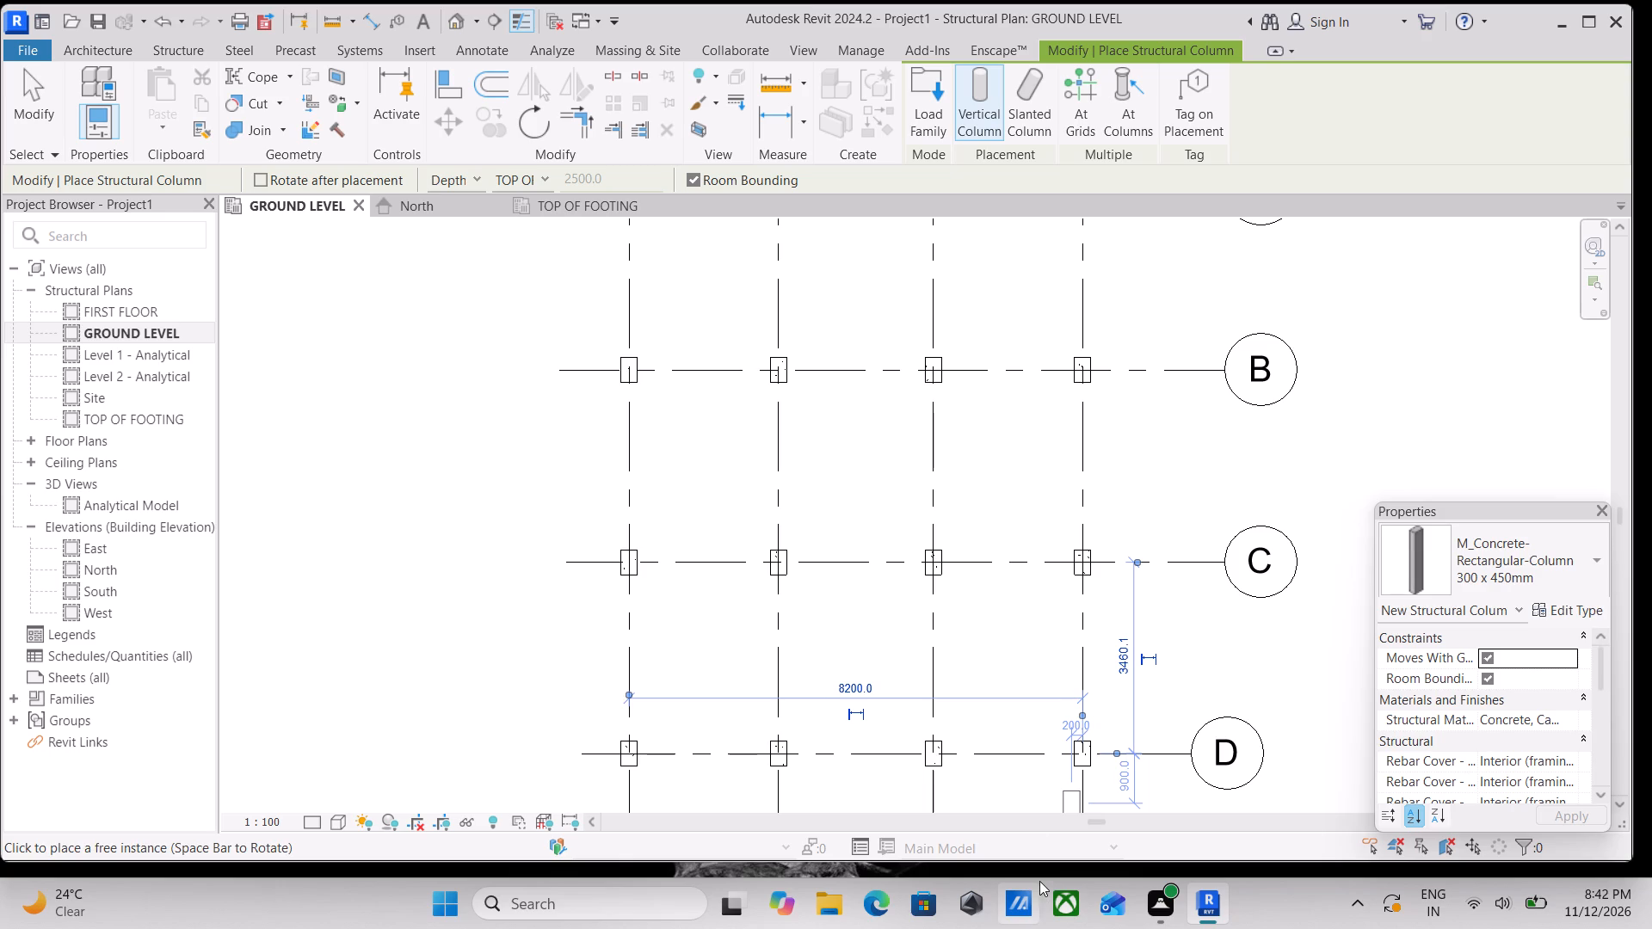
{"action": "scroll", "coordinate": [994, 736], "scroll_direction": "up", "scroll_amount": 1}
{"action": "scroll", "coordinate": [935, 683], "scroll_direction": "down", "scroll_amount": 2}
{"action": "middle_click_drag", "start_coordinate": [1077, 816], "coordinate": [1175, 927]}
{"action": "scroll", "coordinate": [1175, 927], "scroll_direction": "up", "scroll_amount": 1}
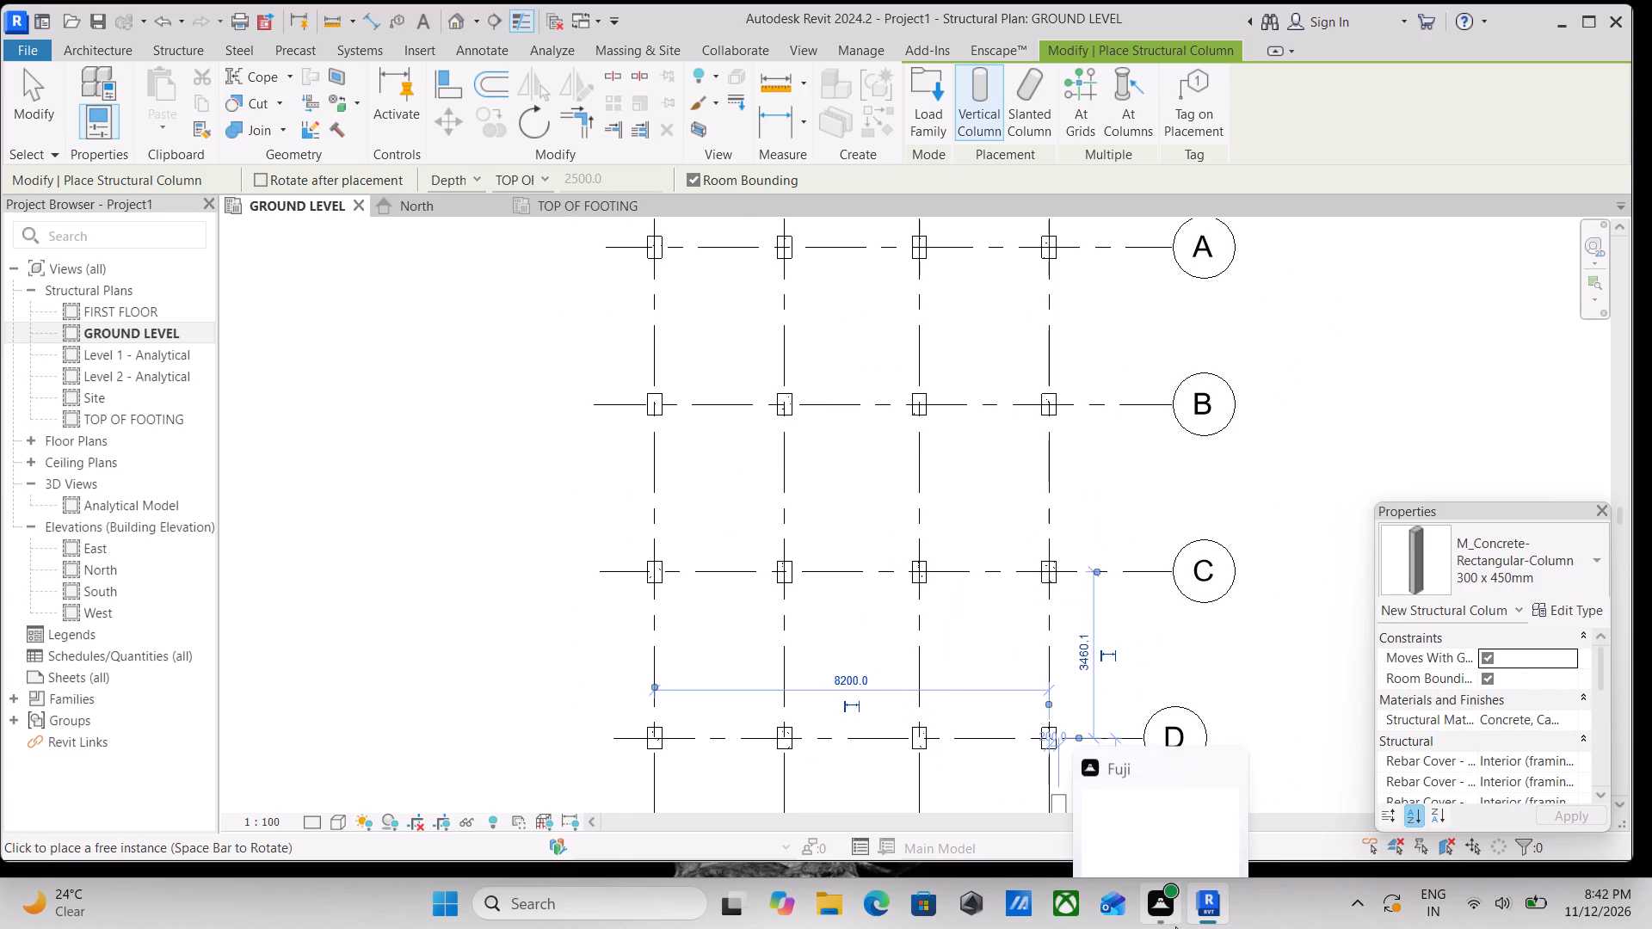
{"action": "key", "text": "Escape"}
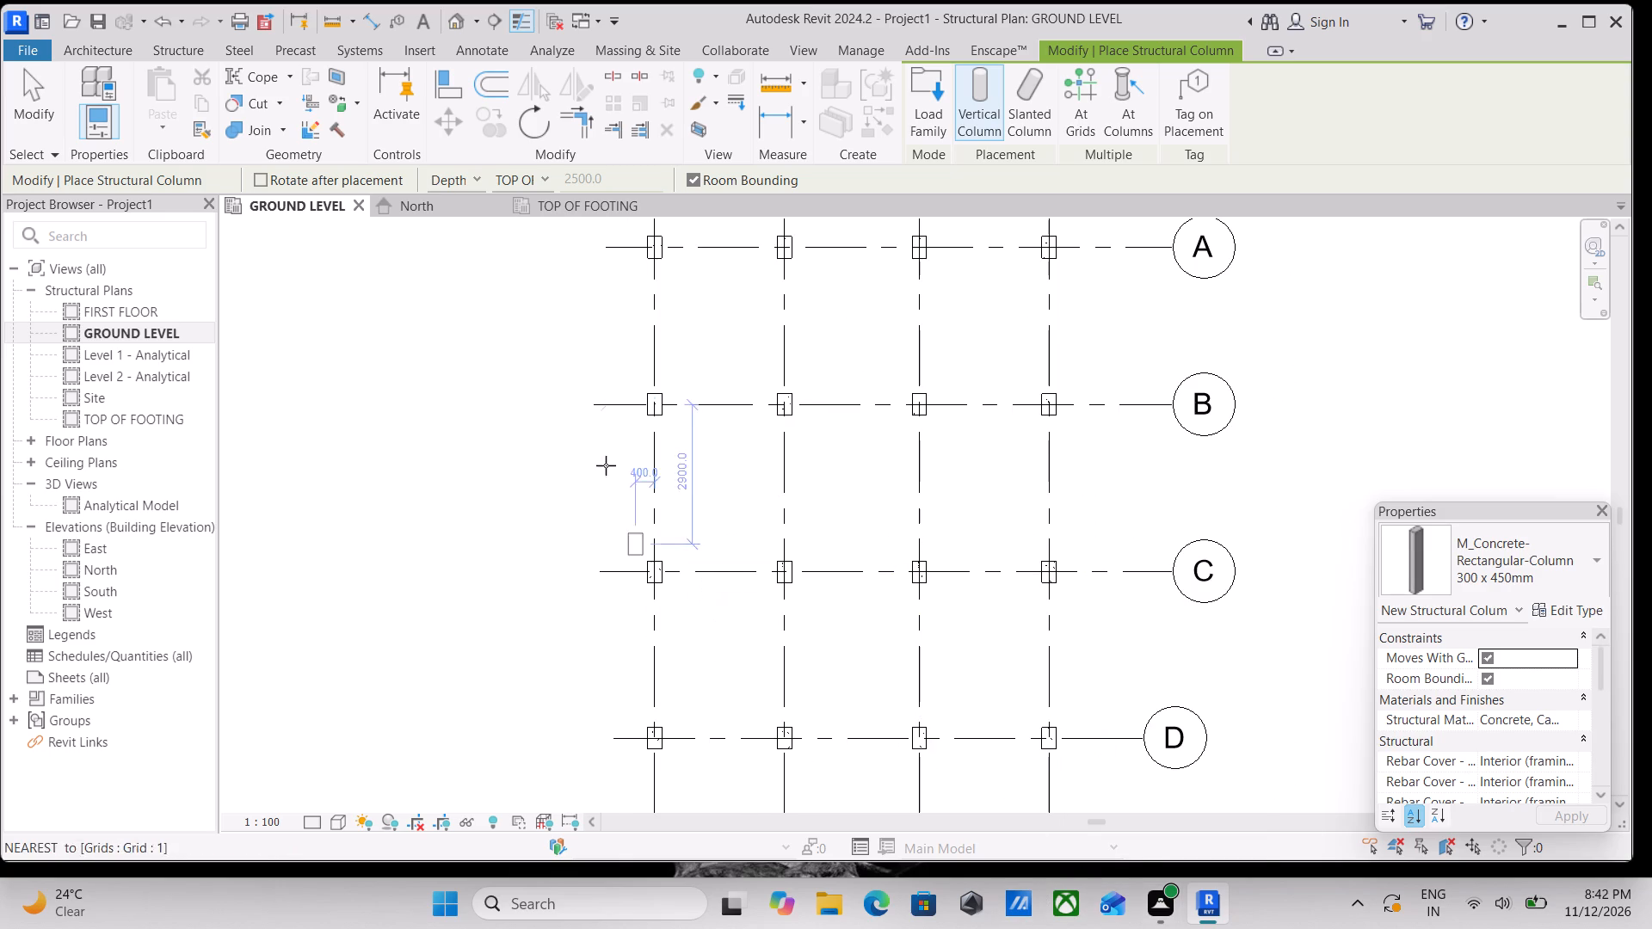
Open the default 3D view of the footings and columns and set its visual style to Shaded.
{"action": "left_click", "coordinate": [458, 17]}
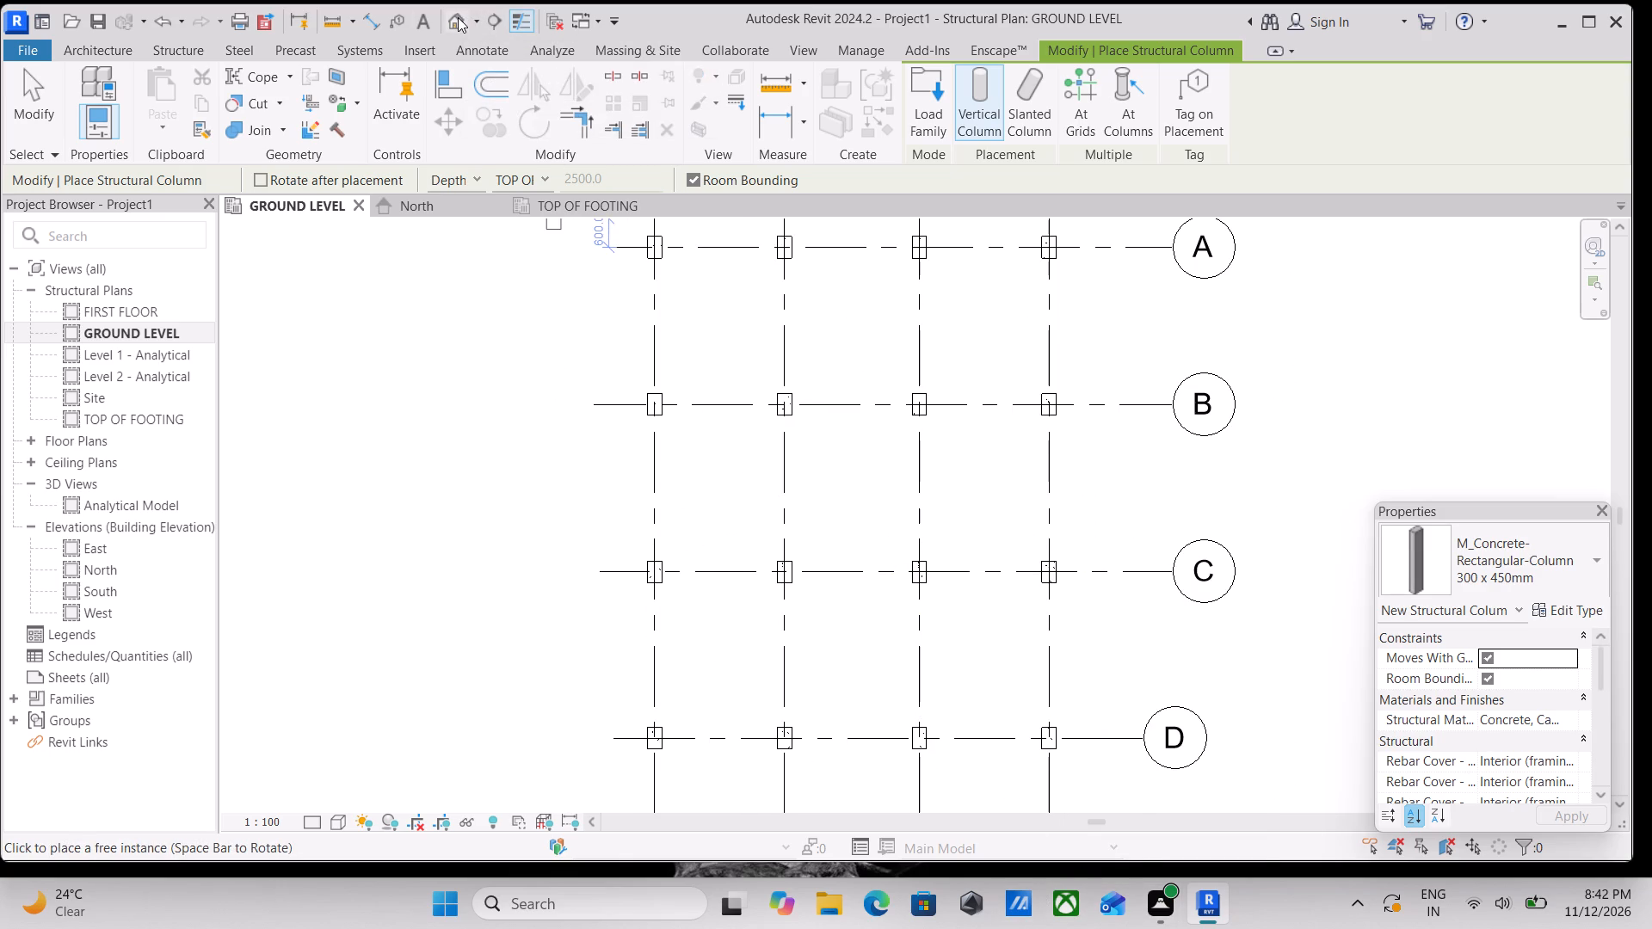
{"action": "scroll", "coordinate": [959, 618], "scroll_direction": "up", "scroll_amount": 2}
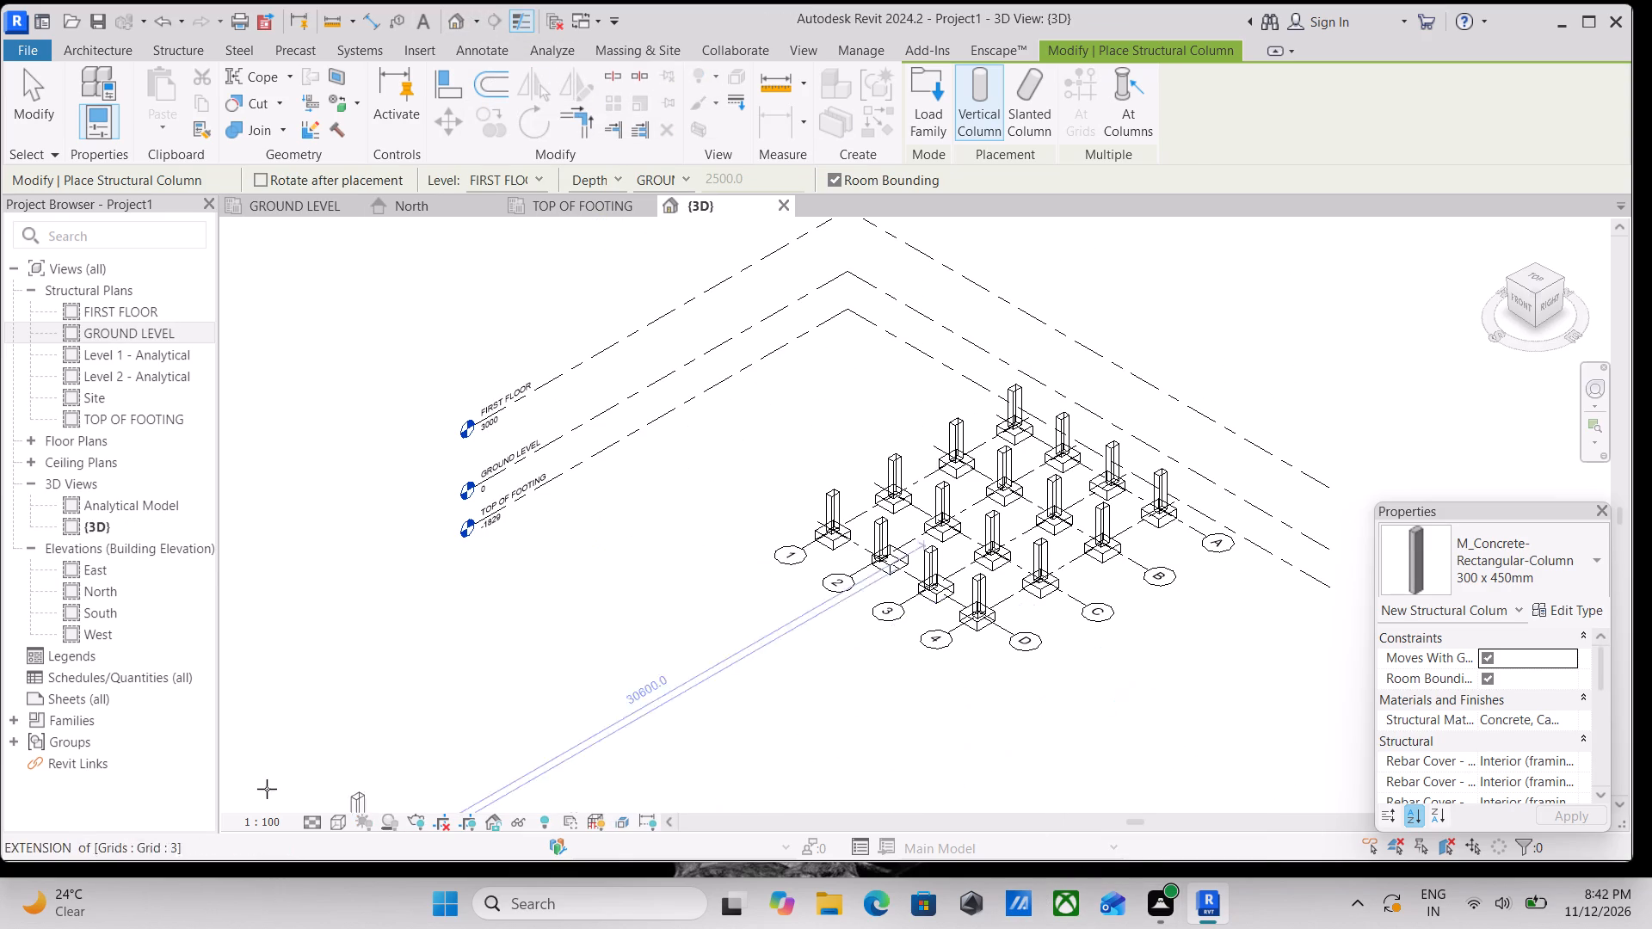
{"action": "scroll", "coordinate": [589, 743], "scroll_direction": "up", "scroll_amount": 3}
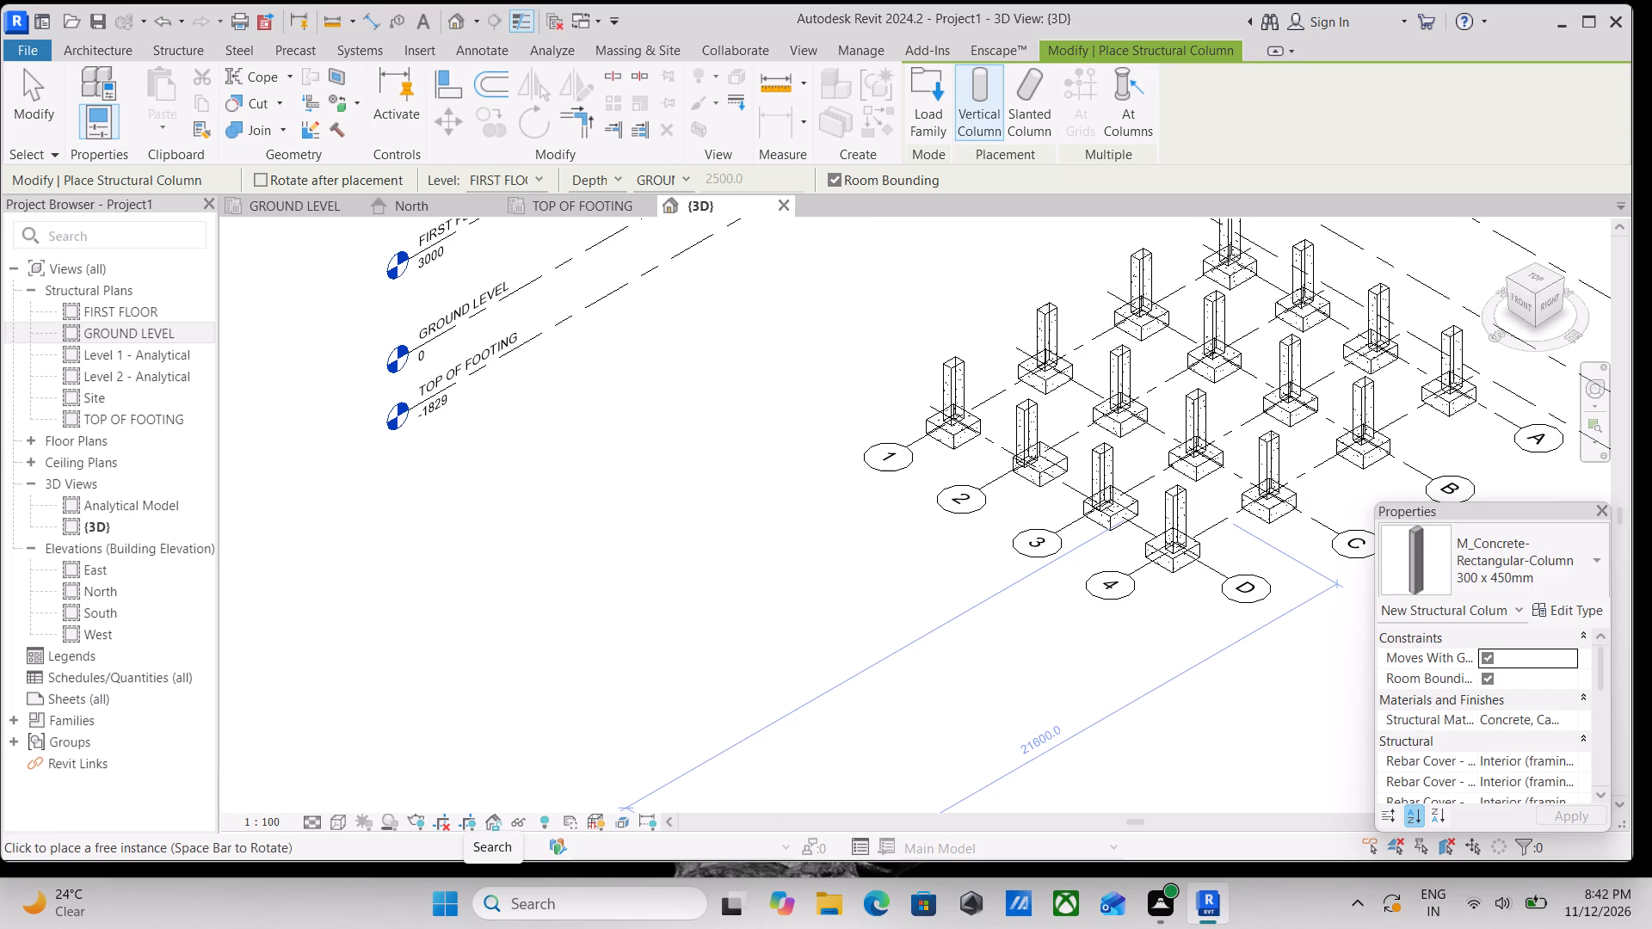
{"action": "left_click", "coordinate": [336, 820]}
{"action": "left_click", "coordinate": [351, 735]}
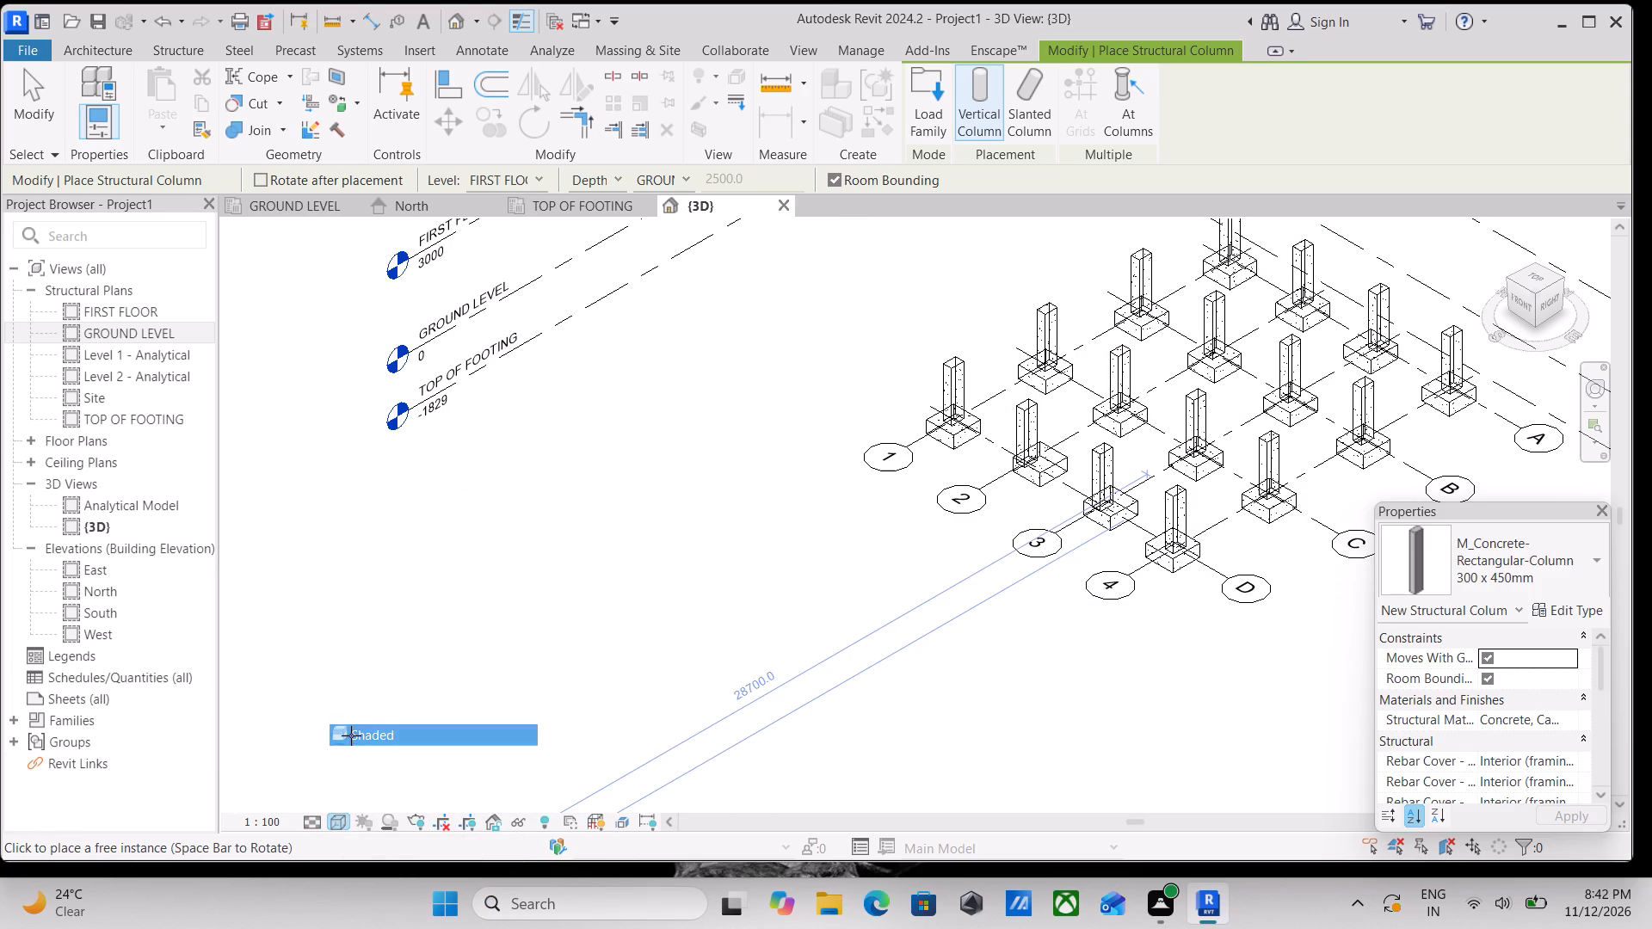
In the GROUND LEVEL plan, place an M_Concrete-Rectangular Beam 300 x 600mm on grid A between the column faces at grids 1 and 2.
{"action": "scroll", "coordinate": [1039, 508], "scroll_direction": "up", "scroll_amount": 3}
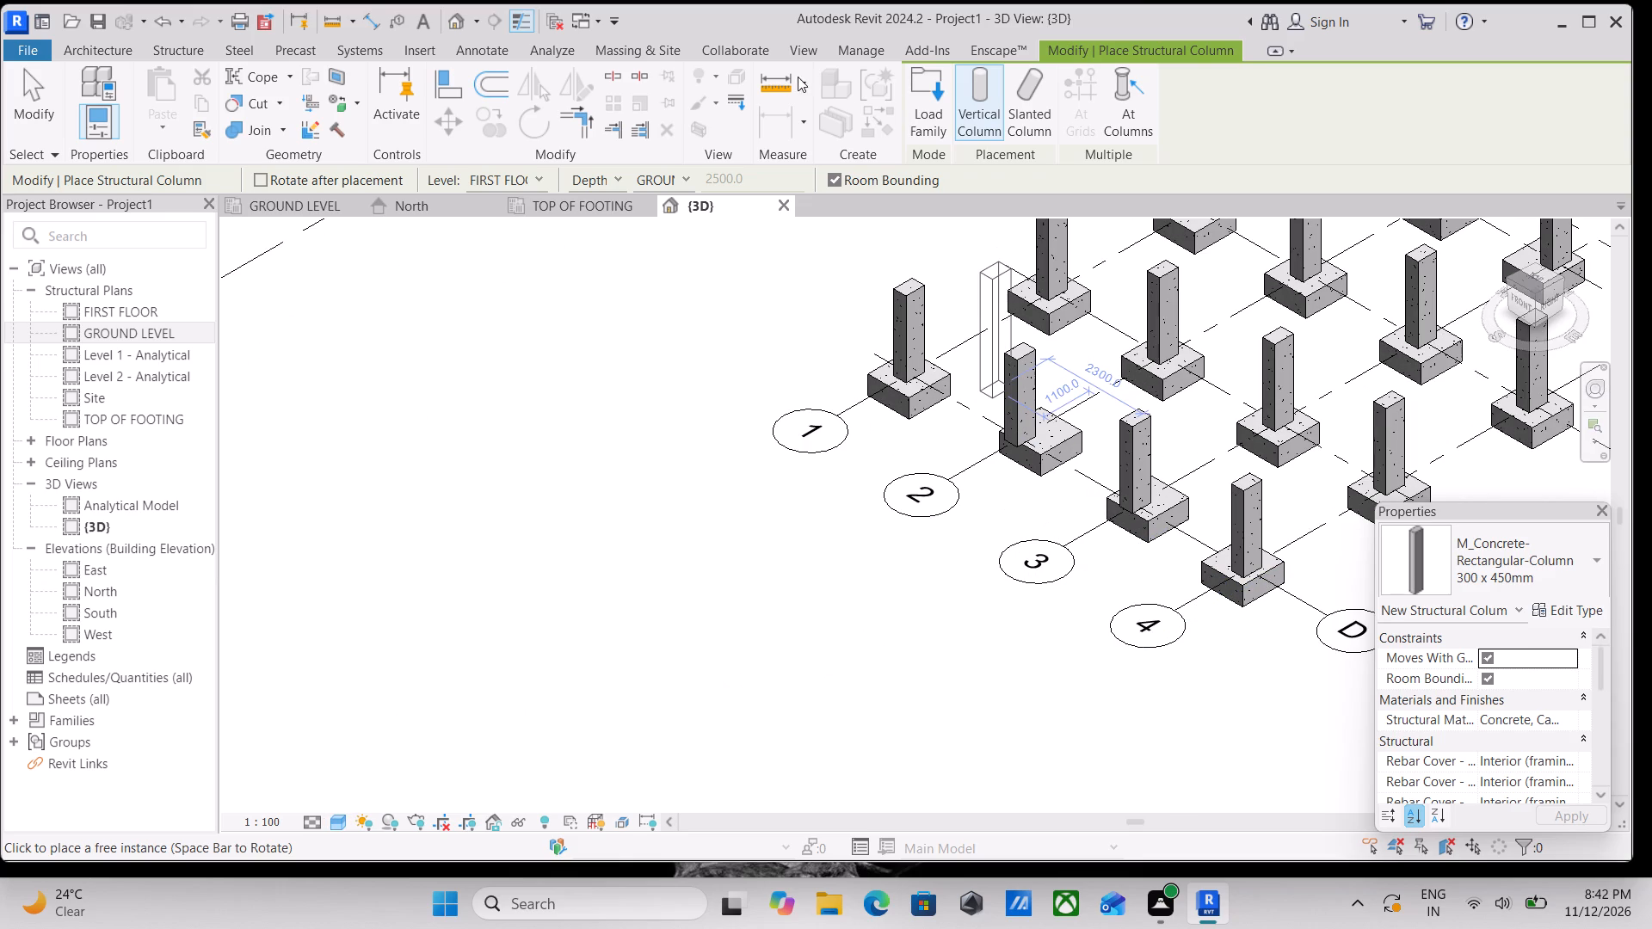
{"action": "left_click", "coordinate": [312, 206]}
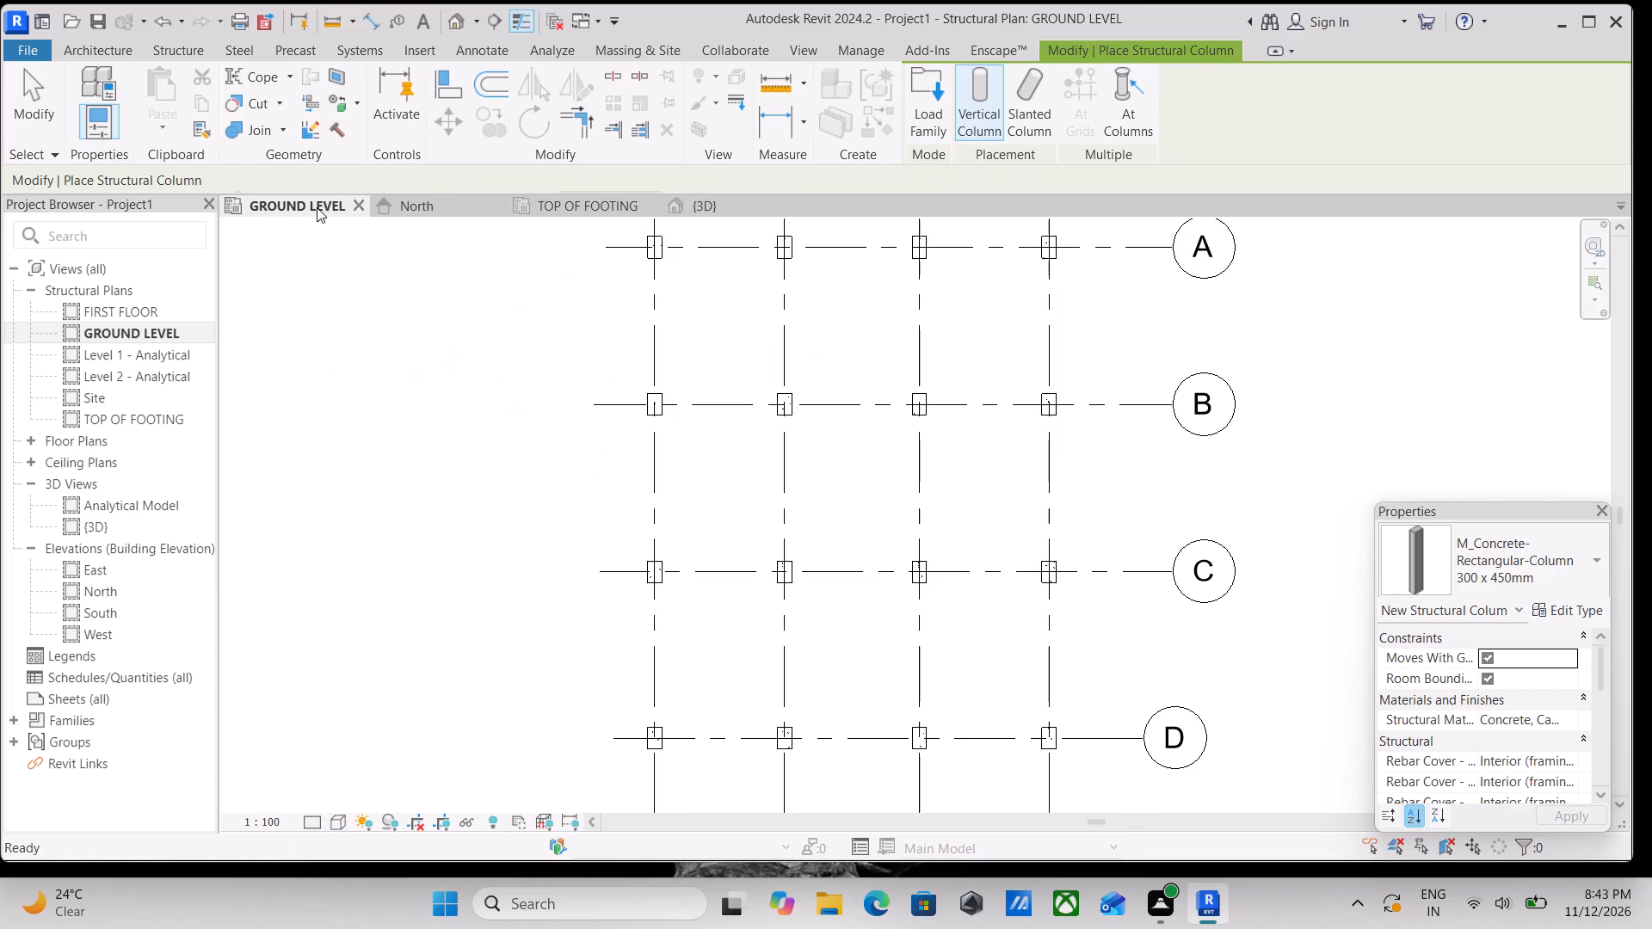
{"action": "middle_click_drag", "start_coordinate": [1045, 484], "coordinate": [1137, 668]}
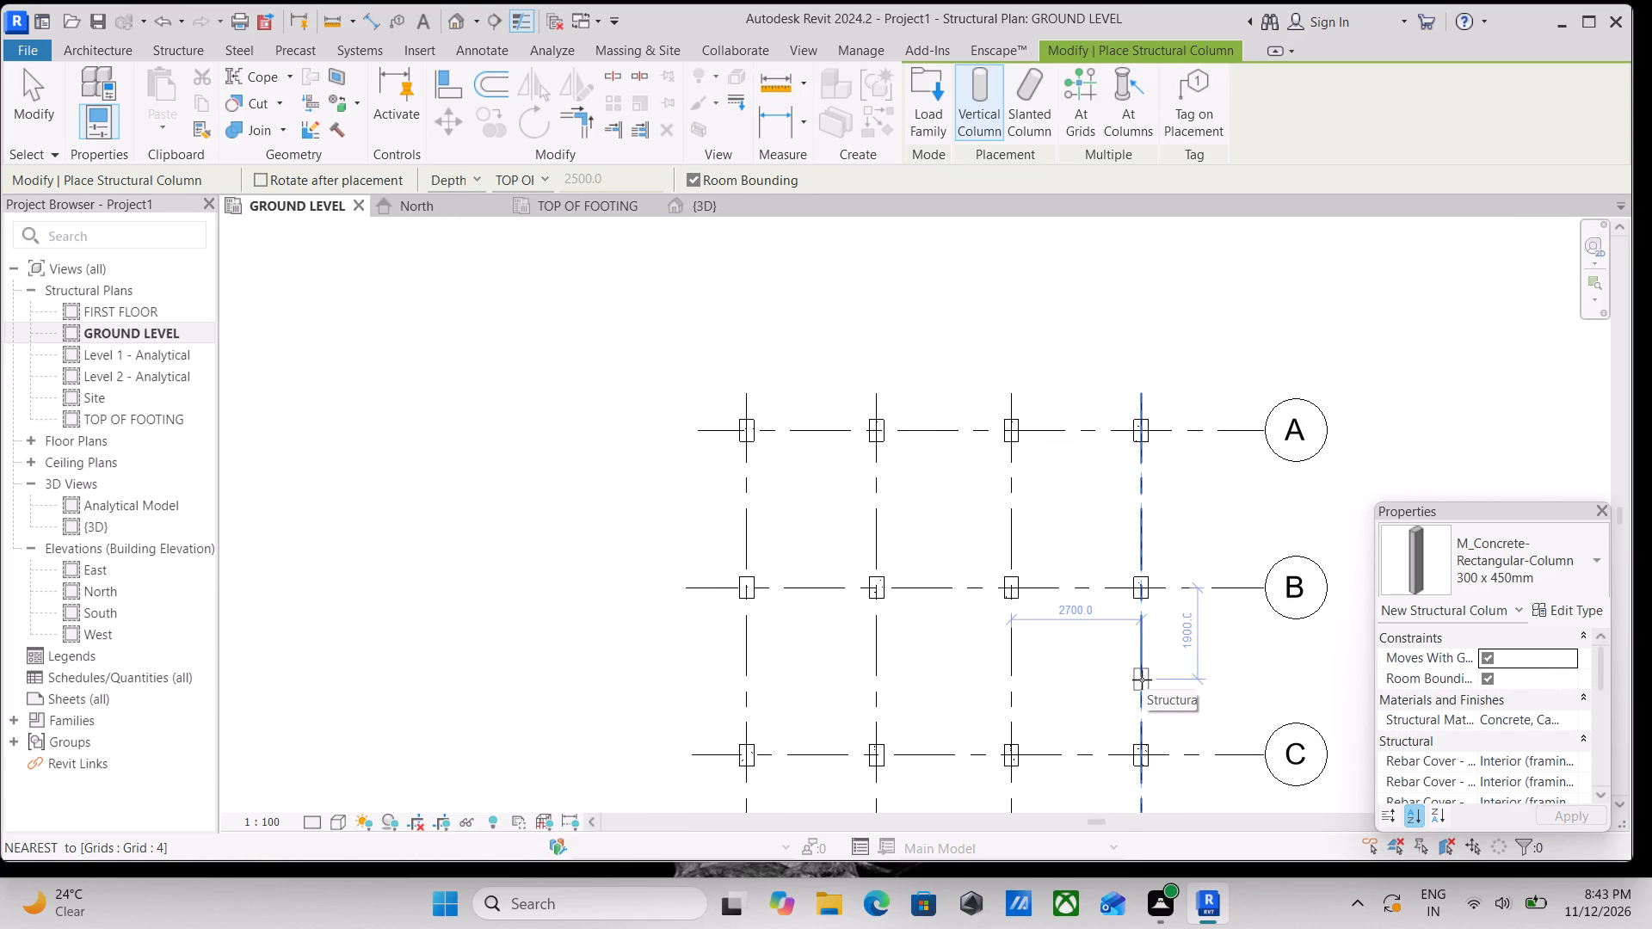
{"action": "key", "text": "Escape"}
{"action": "key", "text": "Escape"}
{"action": "key", "text": "Escape"}
{"action": "scroll", "coordinate": [952, 646], "scroll_direction": "up", "scroll_amount": 2}
{"action": "middle_click_drag", "start_coordinate": [878, 575], "coordinate": [1015, 730]}
{"action": "type", "text": "BM"}
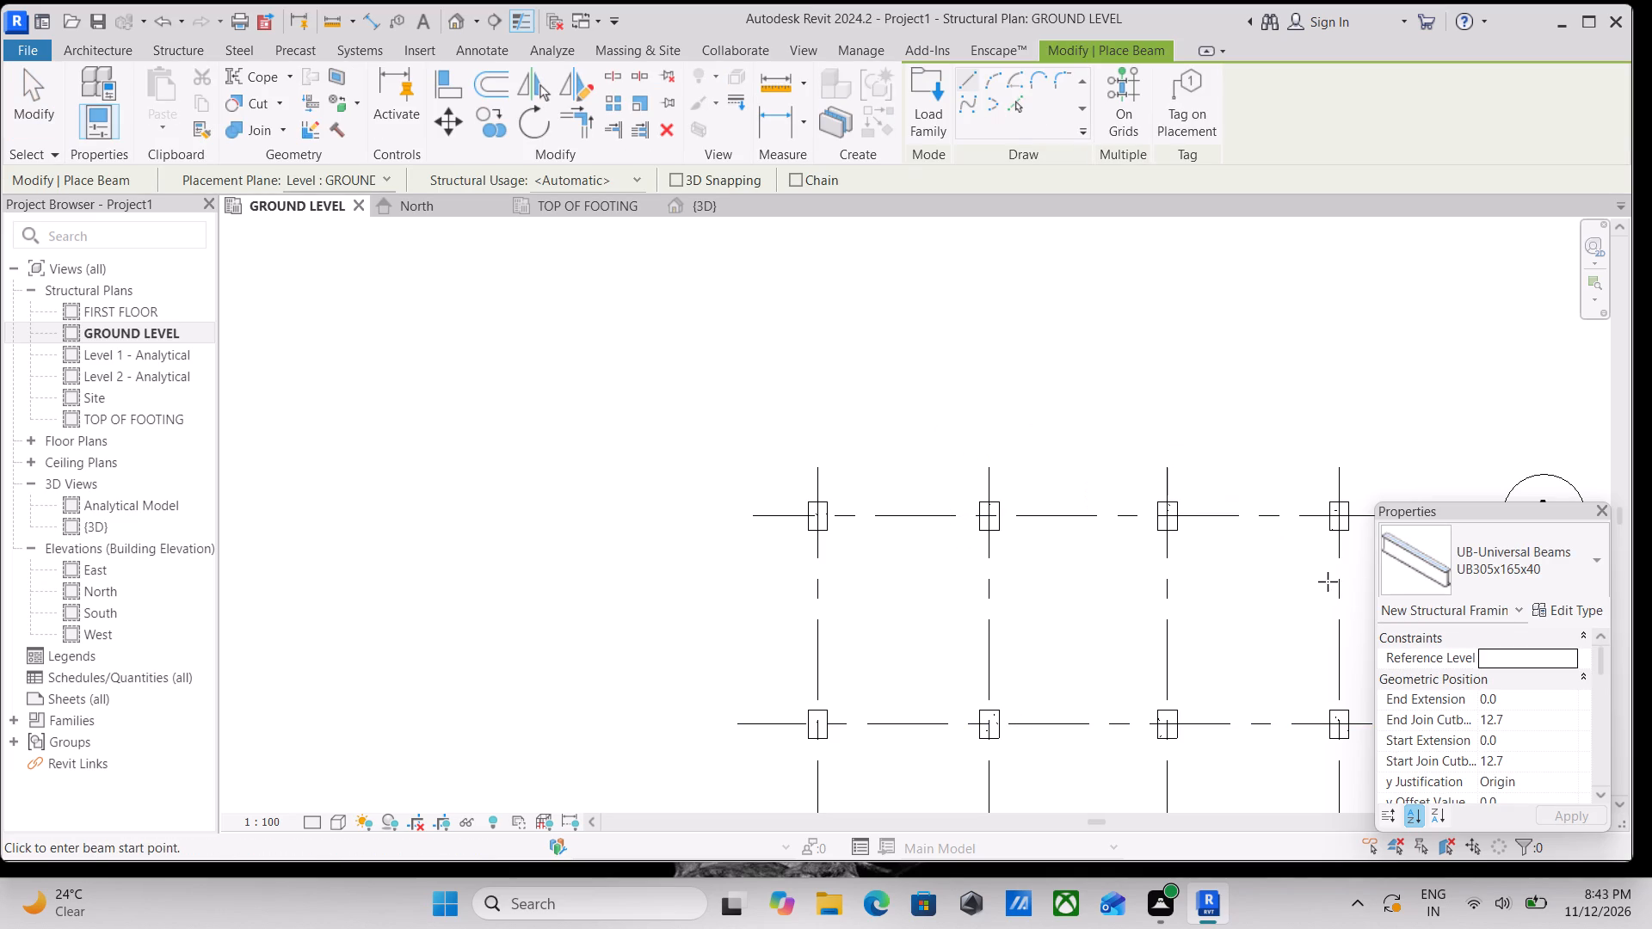
{"action": "left_click", "coordinate": [1593, 579]}
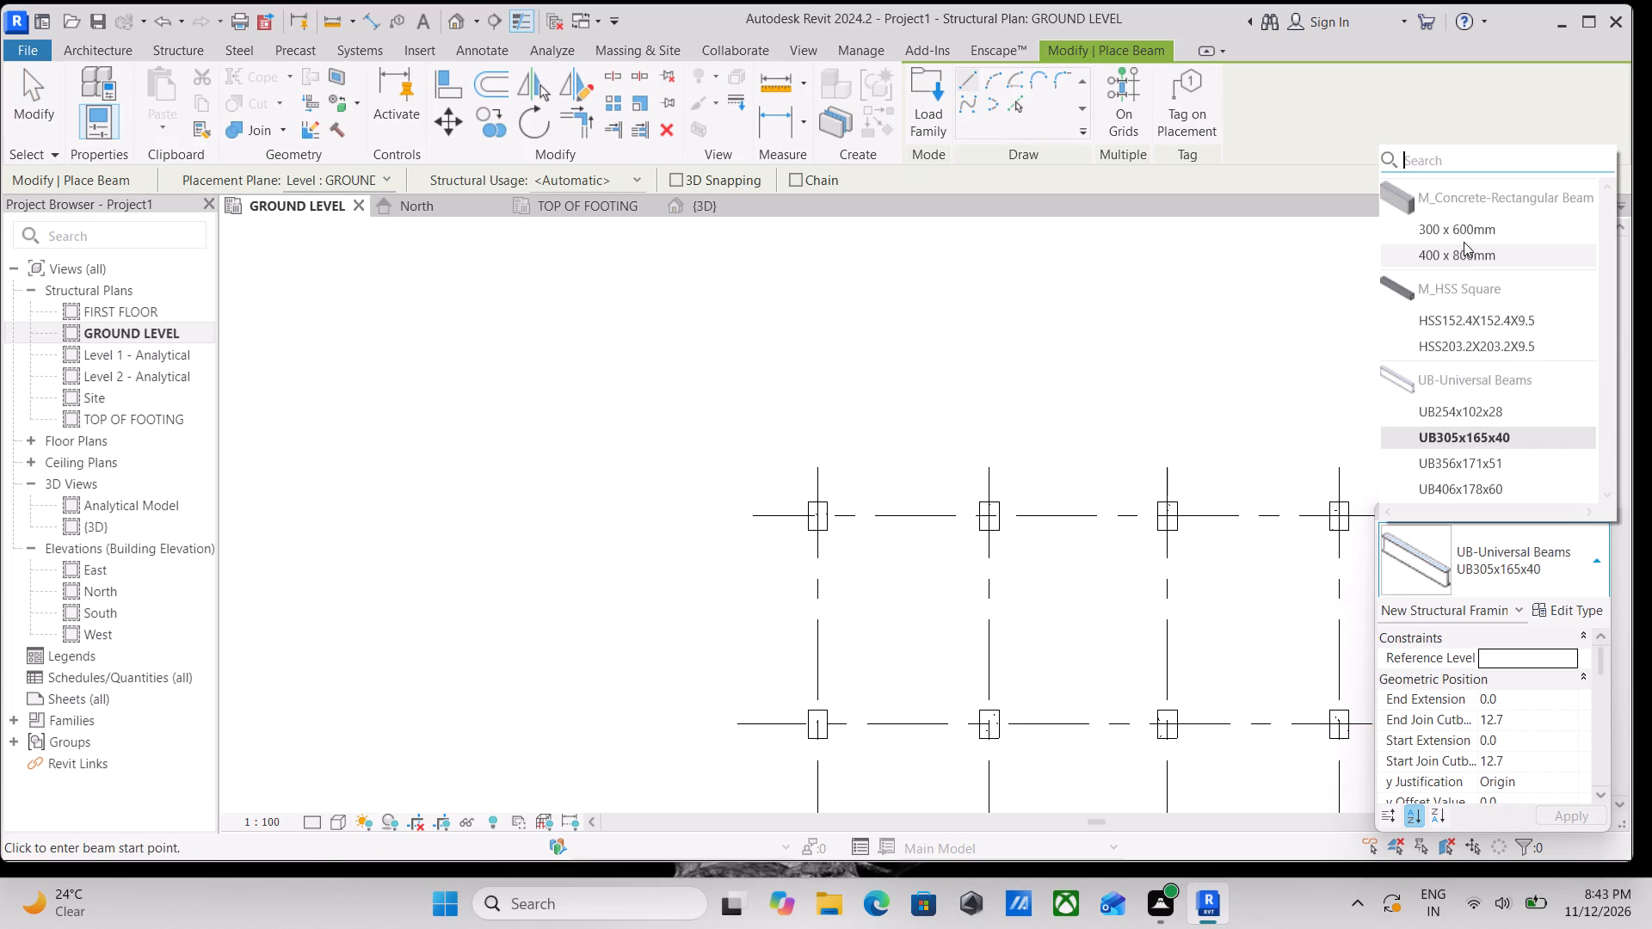
{"action": "left_click", "coordinate": [1462, 228]}
{"action": "scroll", "coordinate": [917, 575], "scroll_direction": "up", "scroll_amount": 3}
{"action": "scroll", "coordinate": [816, 495], "scroll_direction": "up", "scroll_amount": 3}
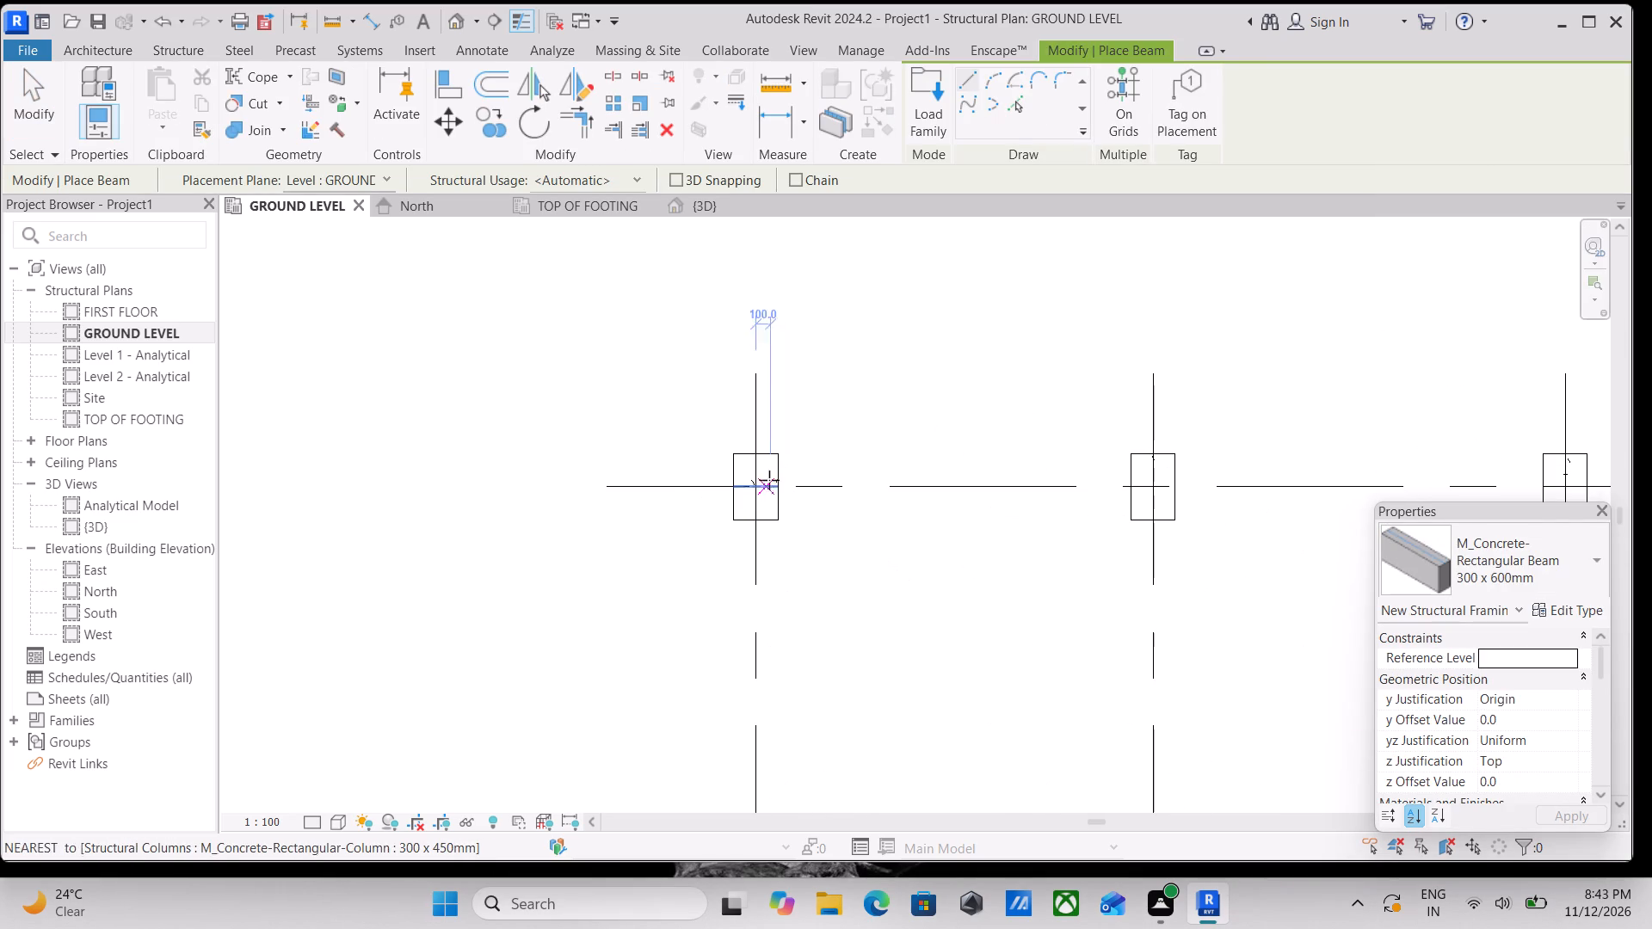
{"action": "left_click", "coordinate": [775, 480]}
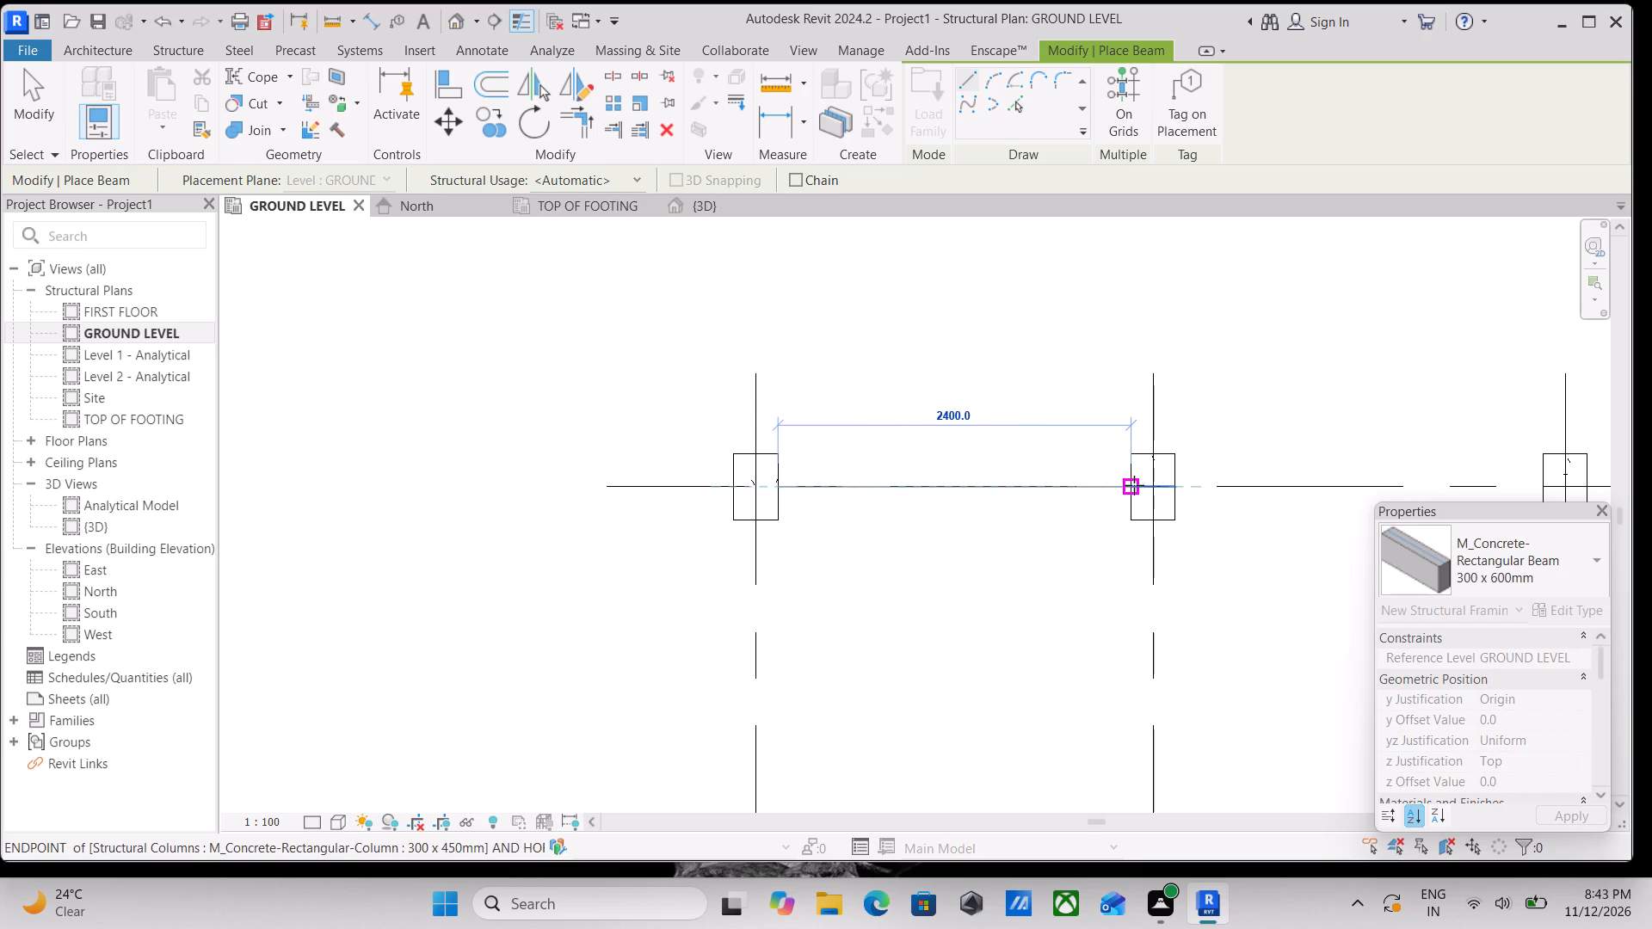
{"action": "left_click", "coordinate": [1134, 485]}
Place a 300 x 600mm concrete beam on grid A between the facing sides of the columns at grids 2 and 3.
{"action": "scroll", "coordinate": [1134, 485], "scroll_direction": "down", "scroll_amount": 1}
{"action": "middle_click_drag", "start_coordinate": [1131, 485], "coordinate": [1058, 483]}
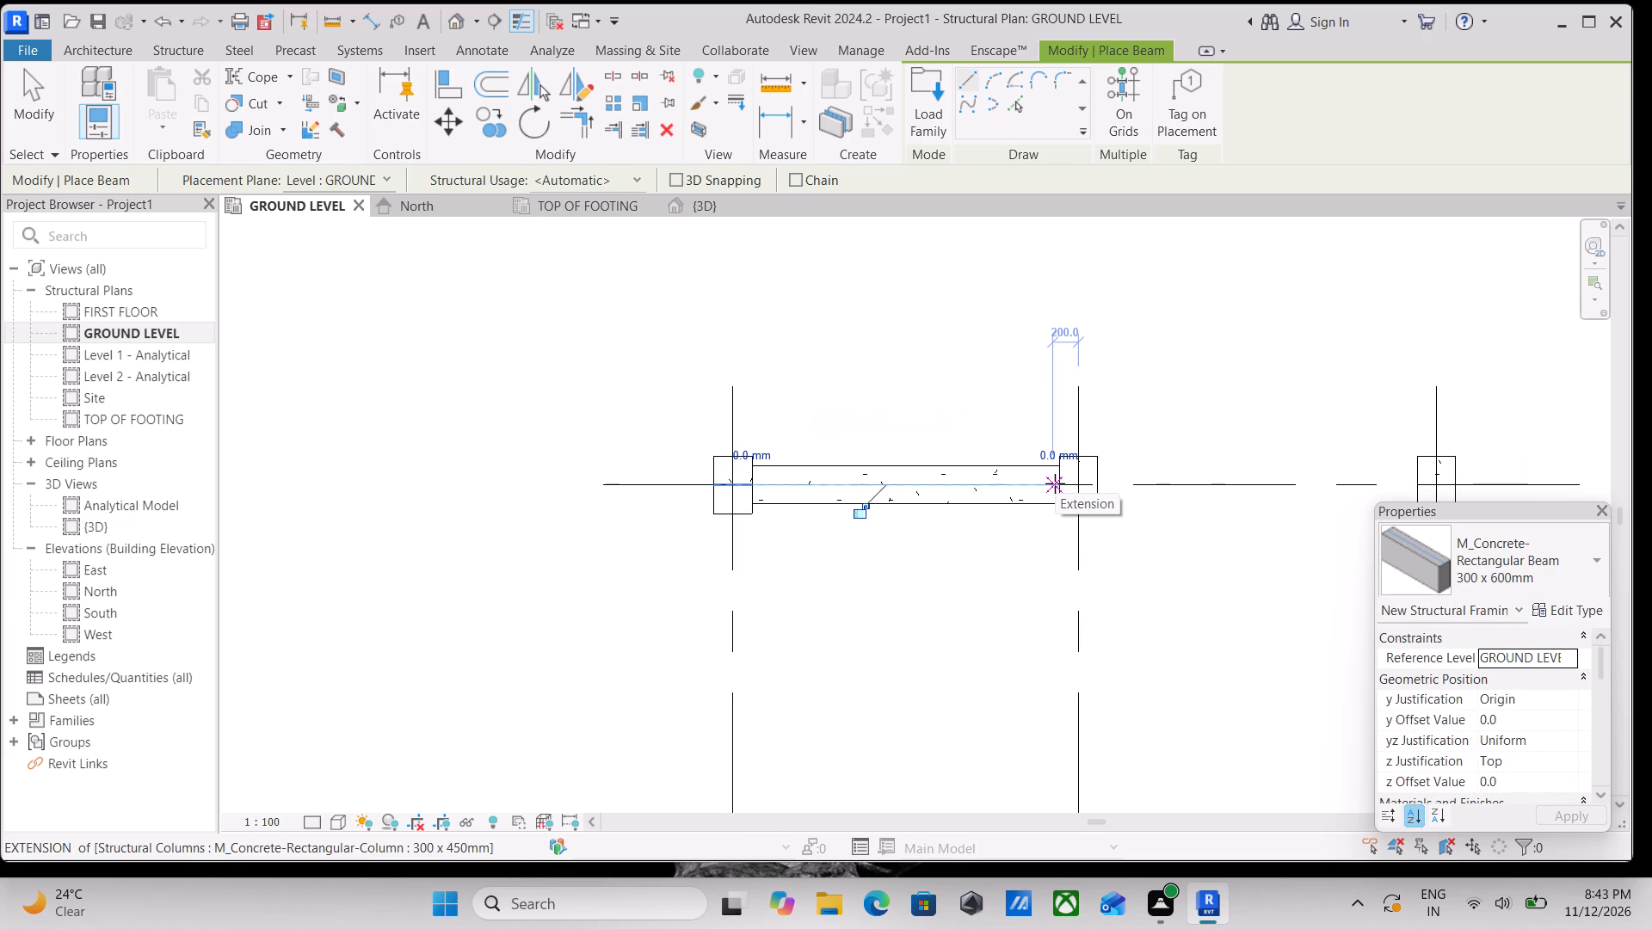
{"action": "middle_click_drag", "start_coordinate": [1148, 472], "coordinate": [982, 418]}
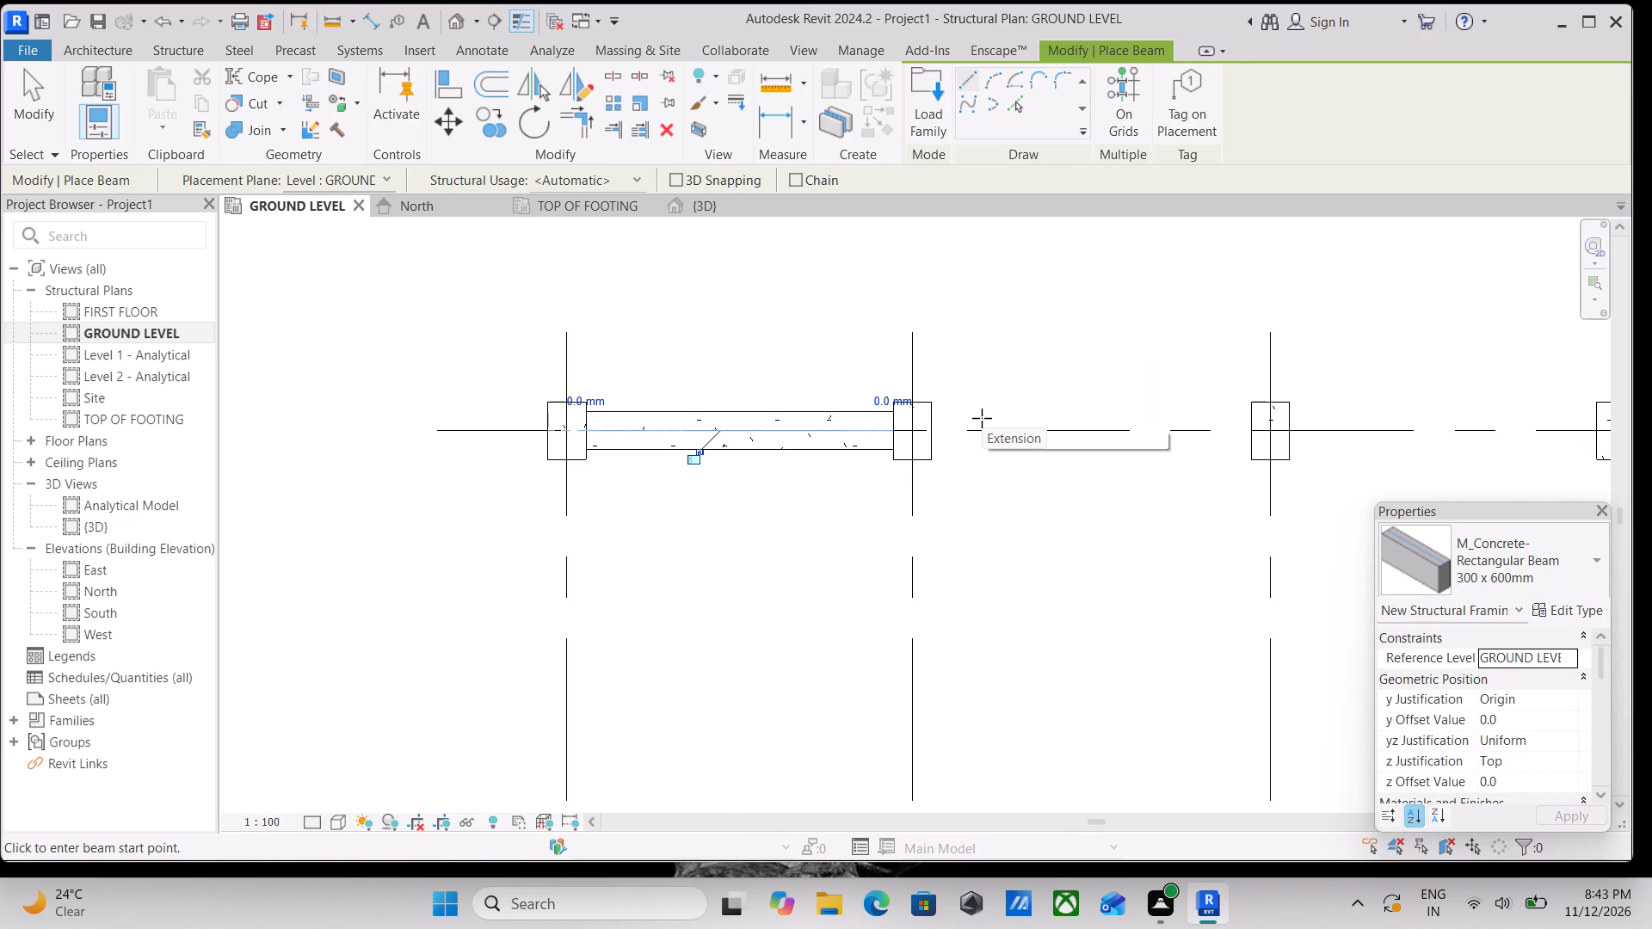
{"action": "scroll", "coordinate": [986, 424], "scroll_direction": "down", "scroll_amount": 1}
{"action": "middle_click_drag", "start_coordinate": [982, 427], "coordinate": [903, 429]}
{"action": "scroll", "coordinate": [872, 423], "scroll_direction": "up", "scroll_amount": 1}
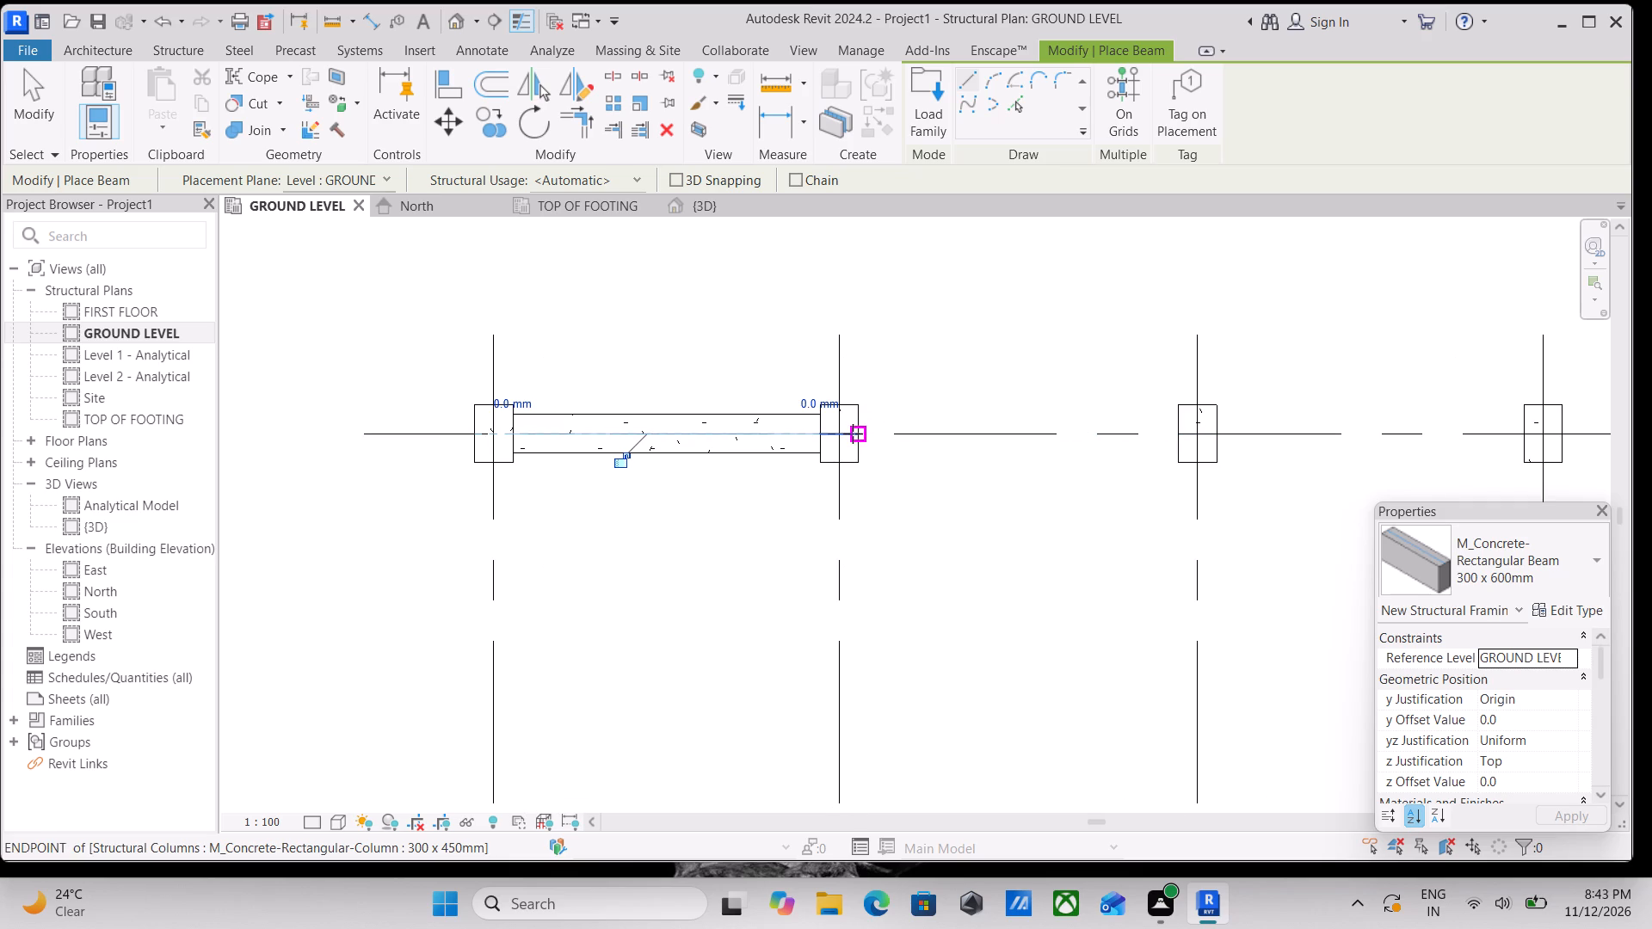
{"action": "left_click", "coordinate": [853, 434]}
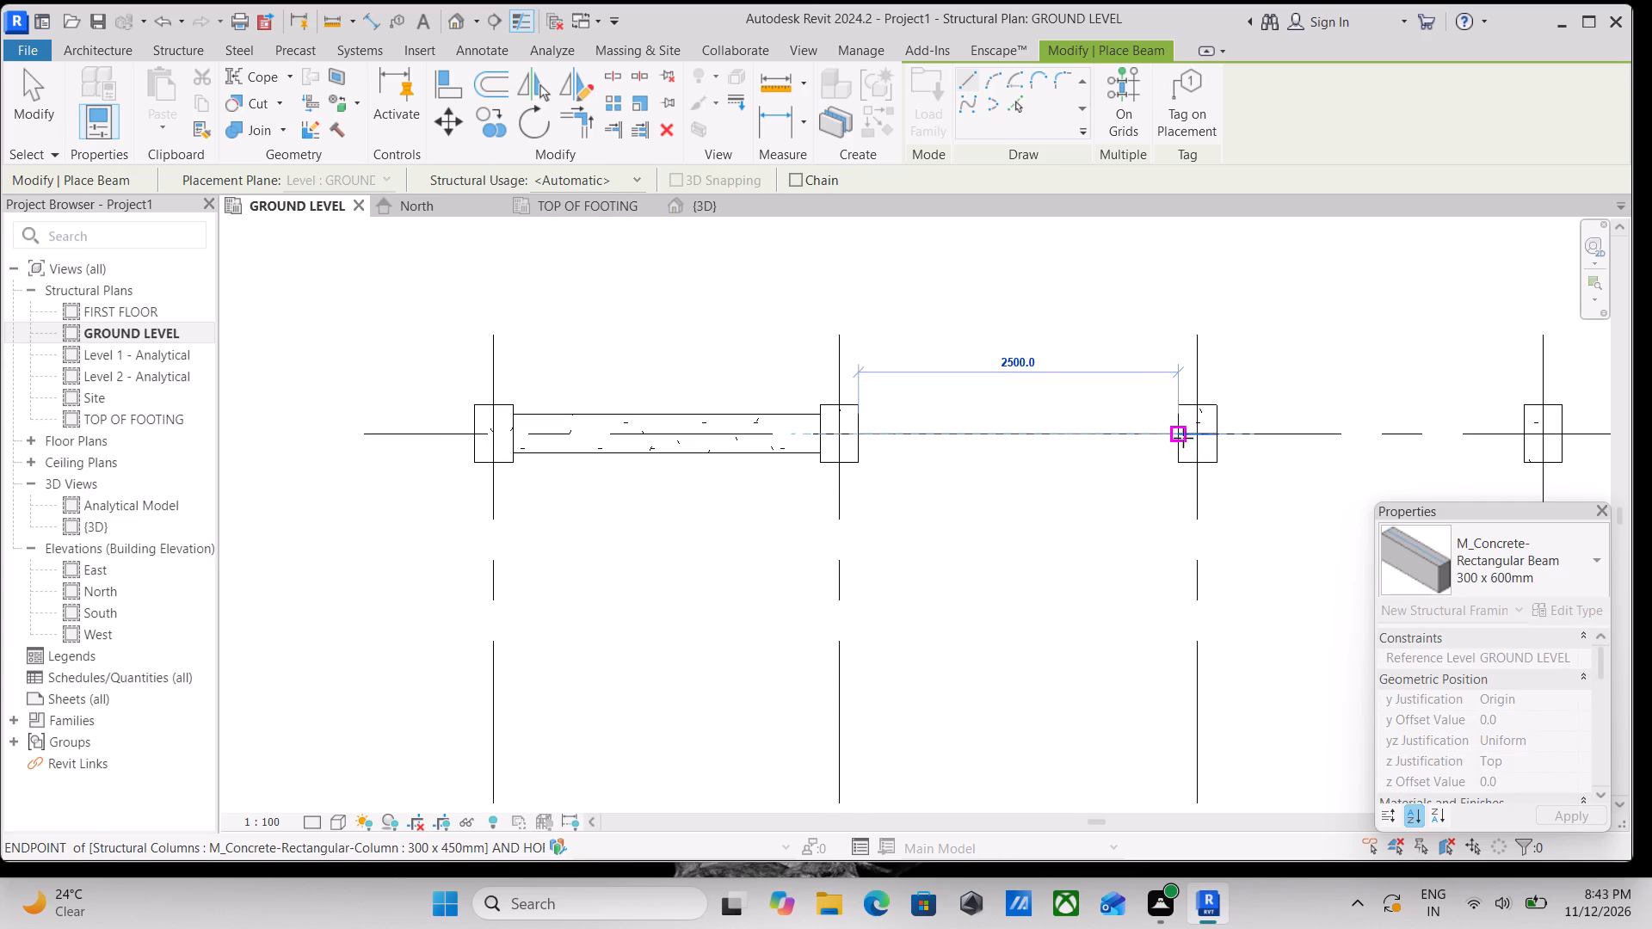
{"action": "left_click", "coordinate": [1180, 438]}
Place a 300 x 600mm concrete beam on grid A between the facing sides of the columns at grids 3 and 4.
{"action": "middle_click_drag", "start_coordinate": [1314, 467], "coordinate": [1082, 452]}
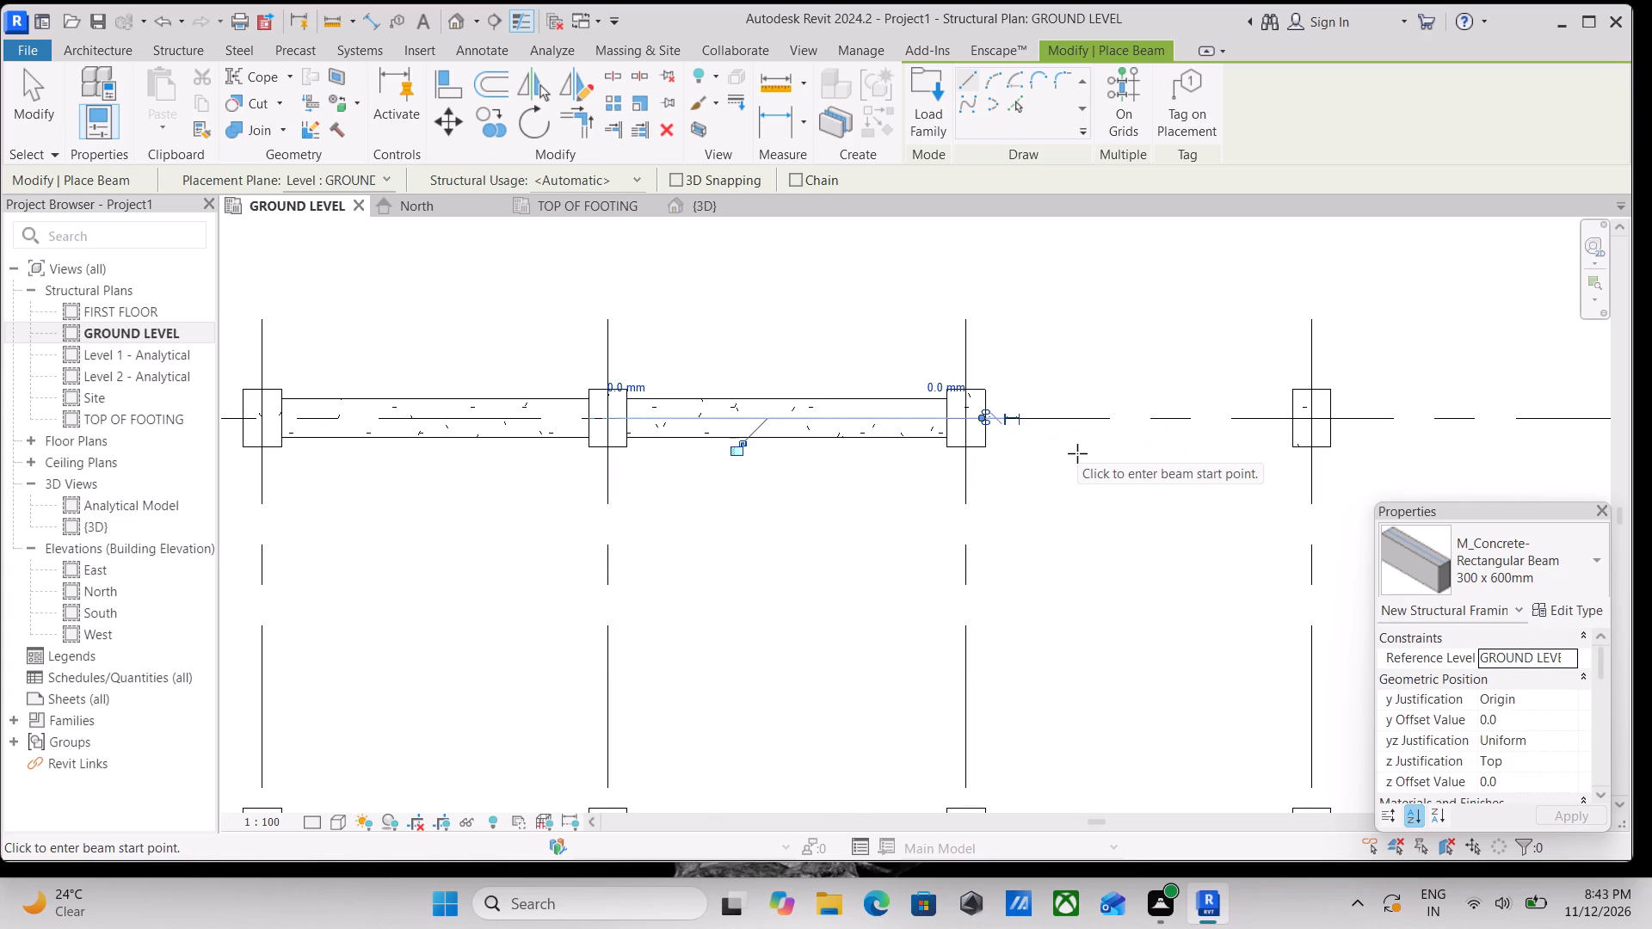
{"action": "scroll", "coordinate": [1077, 453], "scroll_direction": "down", "scroll_amount": 1}
{"action": "middle_click_drag", "start_coordinate": [1077, 453], "coordinate": [827, 395]}
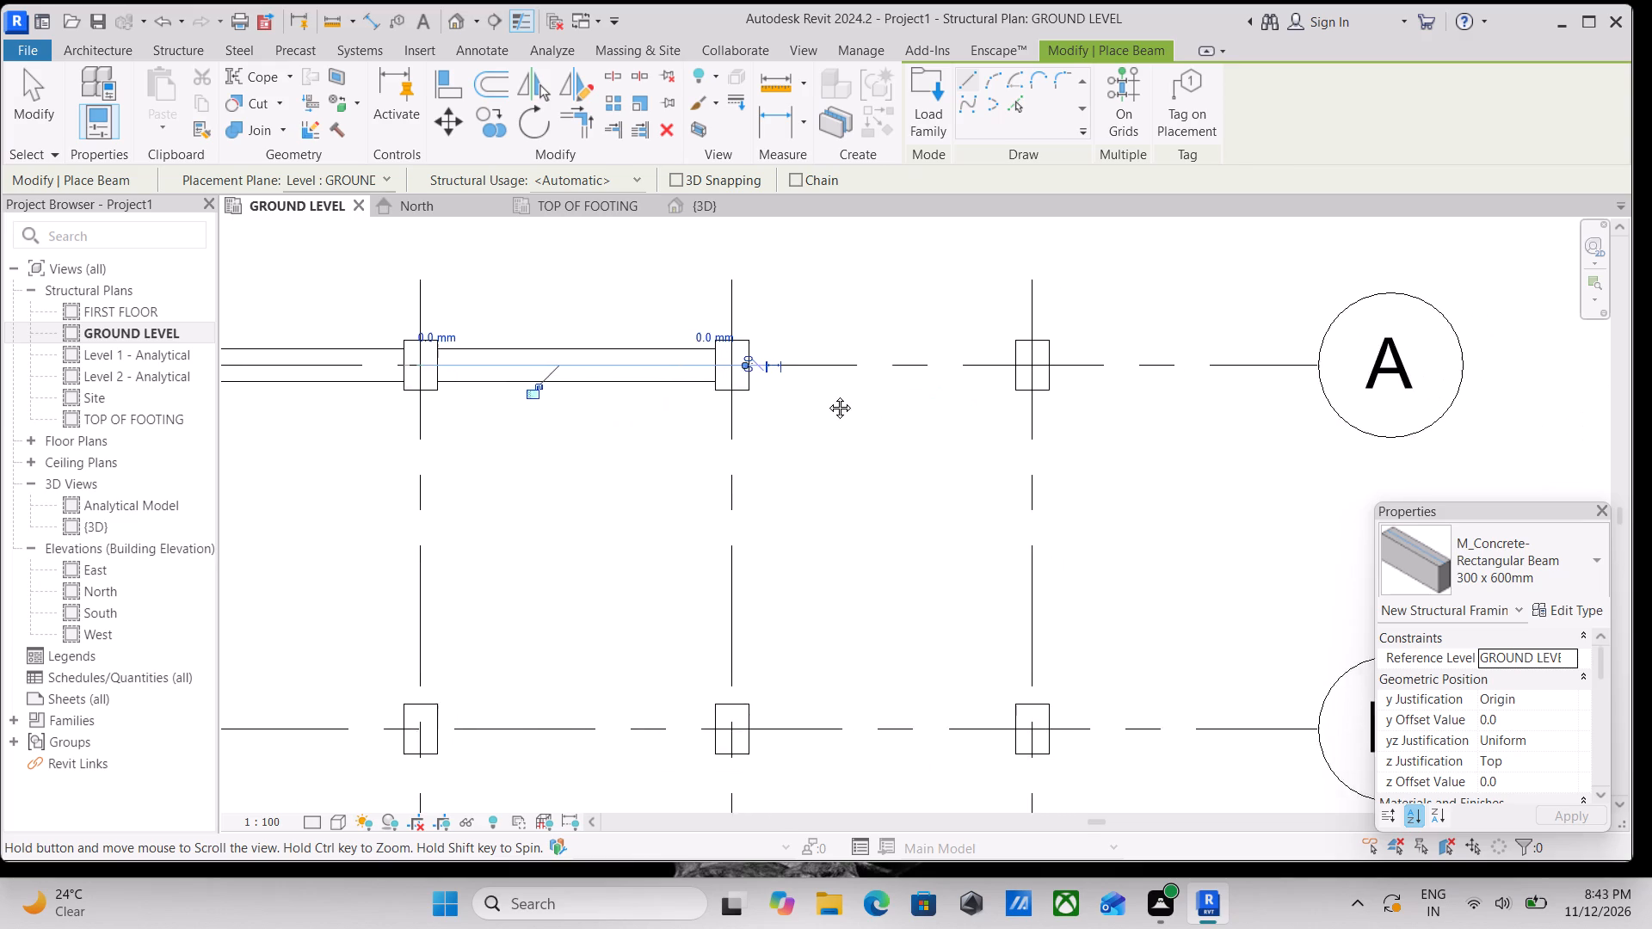
{"action": "middle_click_drag", "start_coordinate": [827, 395], "coordinate": [763, 391]}
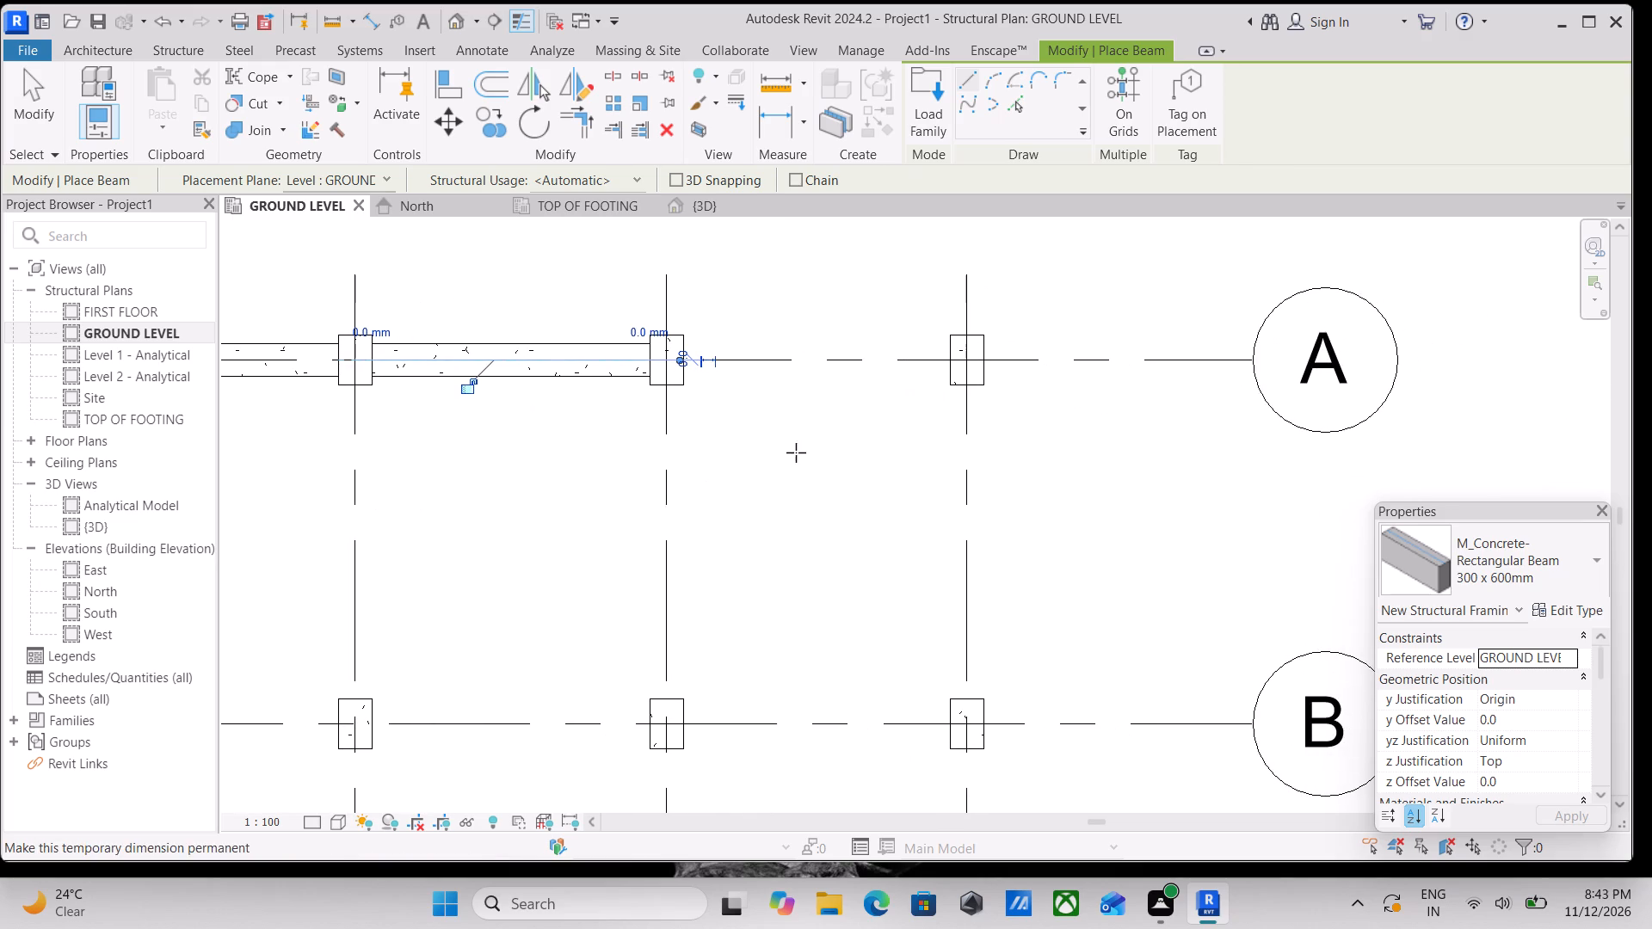
{"action": "middle_click_drag", "start_coordinate": [783, 452], "coordinate": [1003, 509]}
{"action": "scroll", "coordinate": [918, 464], "scroll_direction": "up", "scroll_amount": 2}
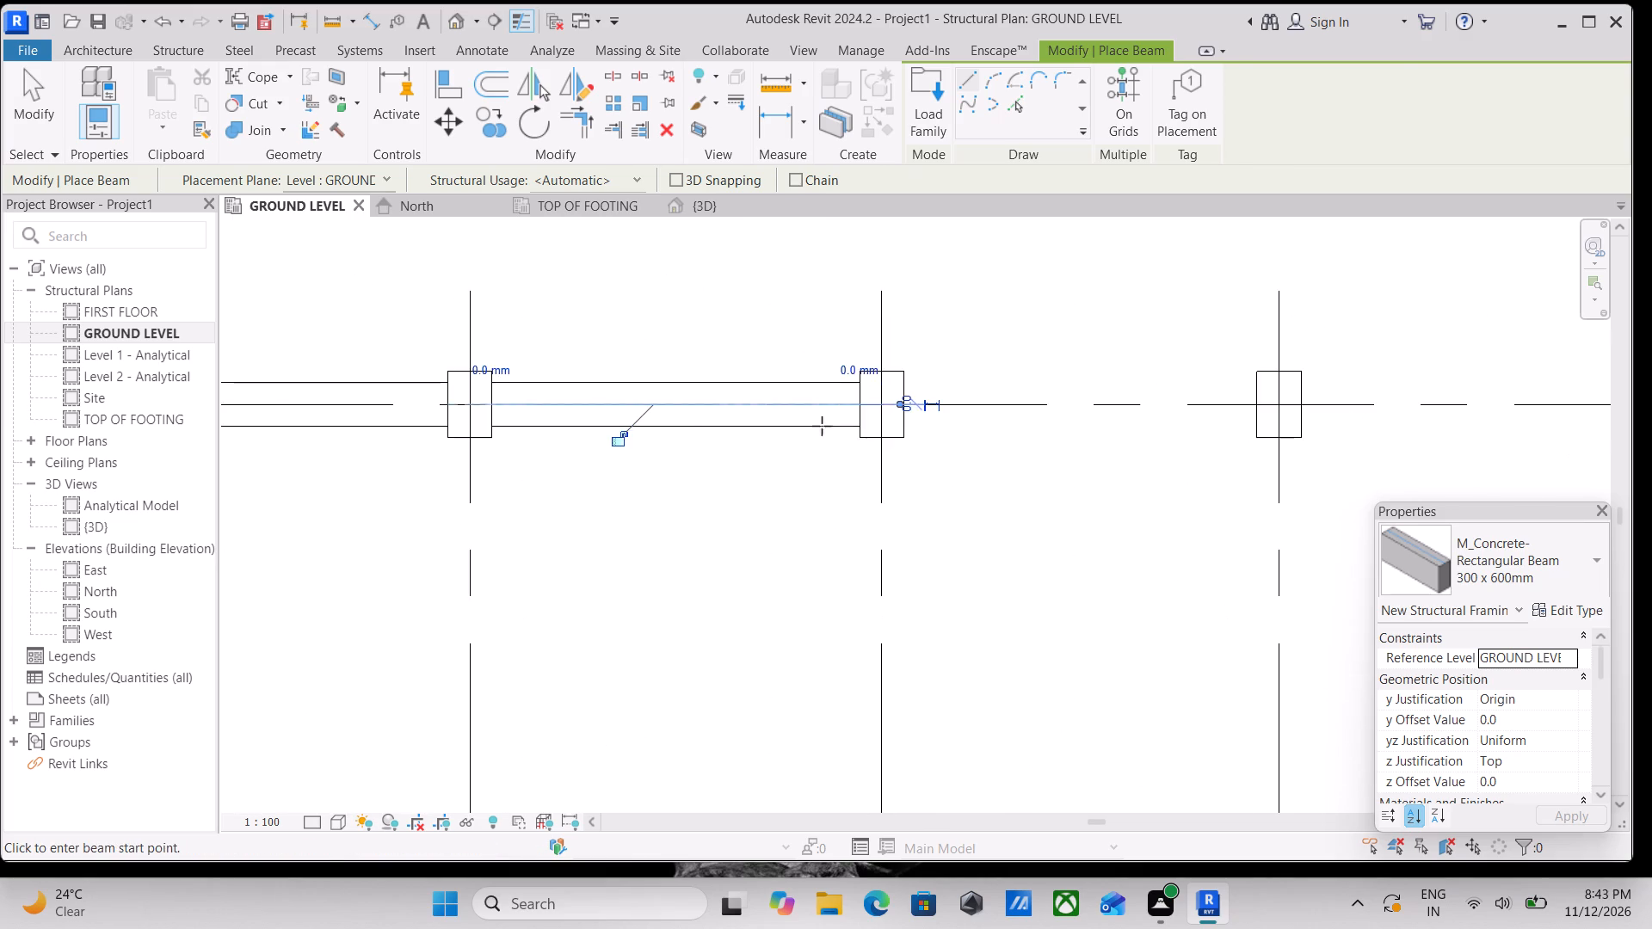
{"action": "scroll", "coordinate": [823, 418], "scroll_direction": "up", "scroll_amount": 2}
{"action": "scroll", "coordinate": [900, 394], "scroll_direction": "up", "scroll_amount": 9}
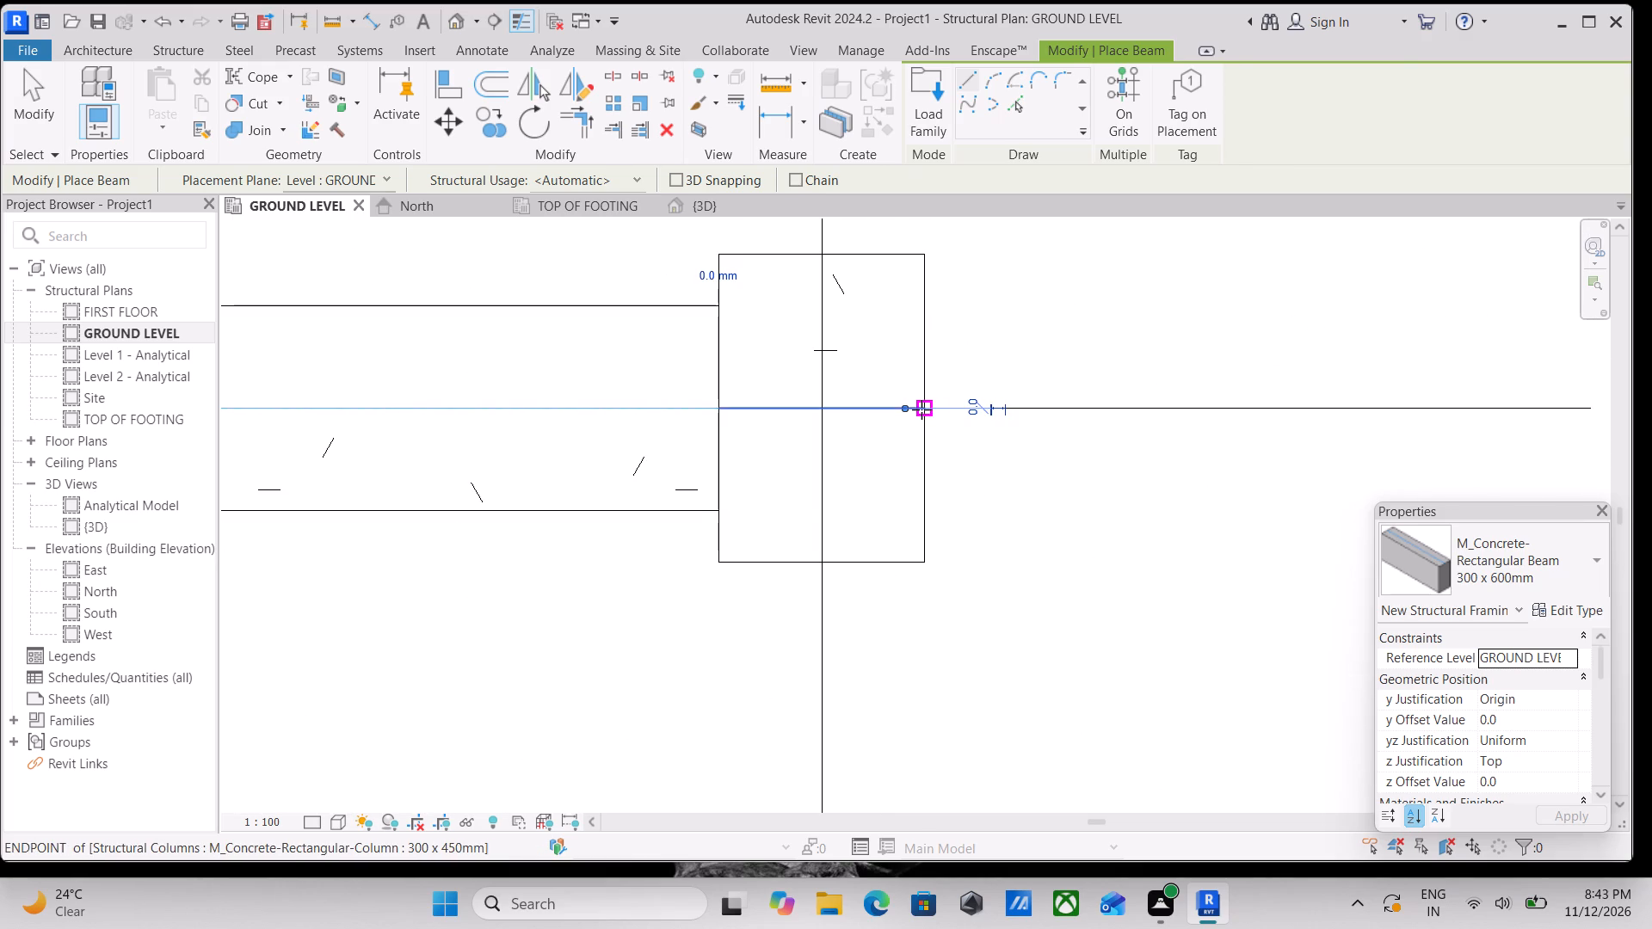
{"action": "left_click", "coordinate": [922, 409]}
{"action": "scroll", "coordinate": [1222, 354], "scroll_direction": "down", "scroll_amount": 2}
{"action": "middle_click_drag", "start_coordinate": [1219, 354], "coordinate": [964, 311]}
{"action": "scroll", "coordinate": [1084, 362], "scroll_direction": "down", "scroll_amount": 3}
{"action": "middle_click_drag", "start_coordinate": [1084, 362], "coordinate": [846, 381]}
{"action": "scroll", "coordinate": [848, 383], "scroll_direction": "up", "scroll_amount": 1}
{"action": "scroll", "coordinate": [959, 393], "scroll_direction": "down", "scroll_amount": 2}
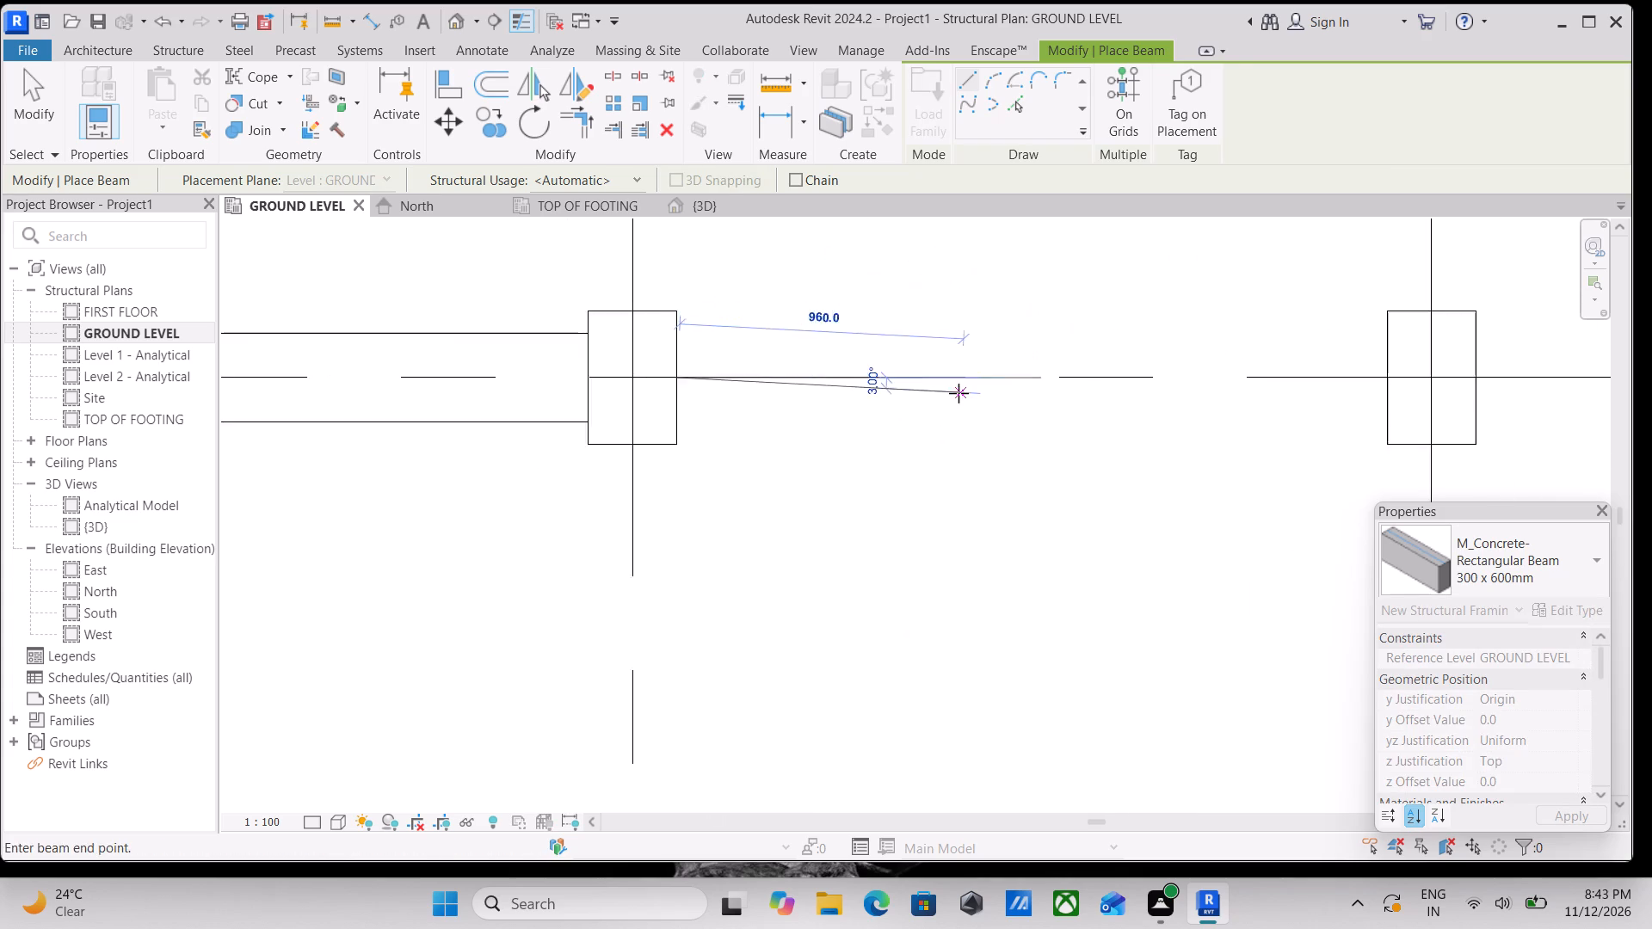
{"action": "middle_click_drag", "start_coordinate": [928, 396], "coordinate": [818, 408]}
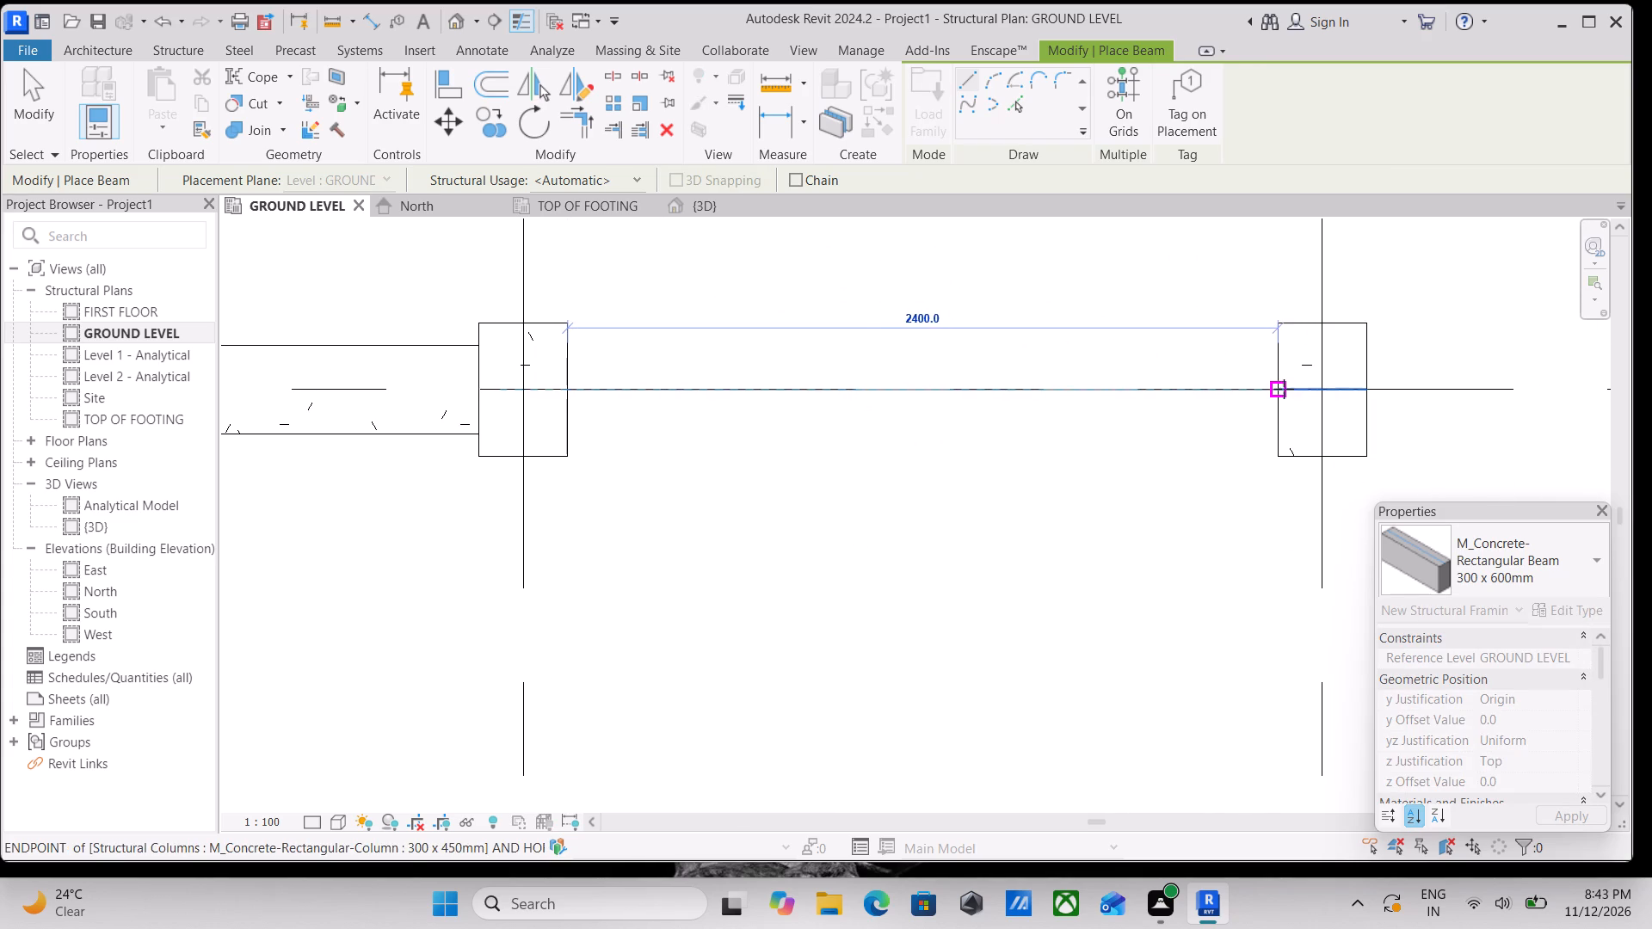
{"action": "left_click", "coordinate": [1281, 389]}
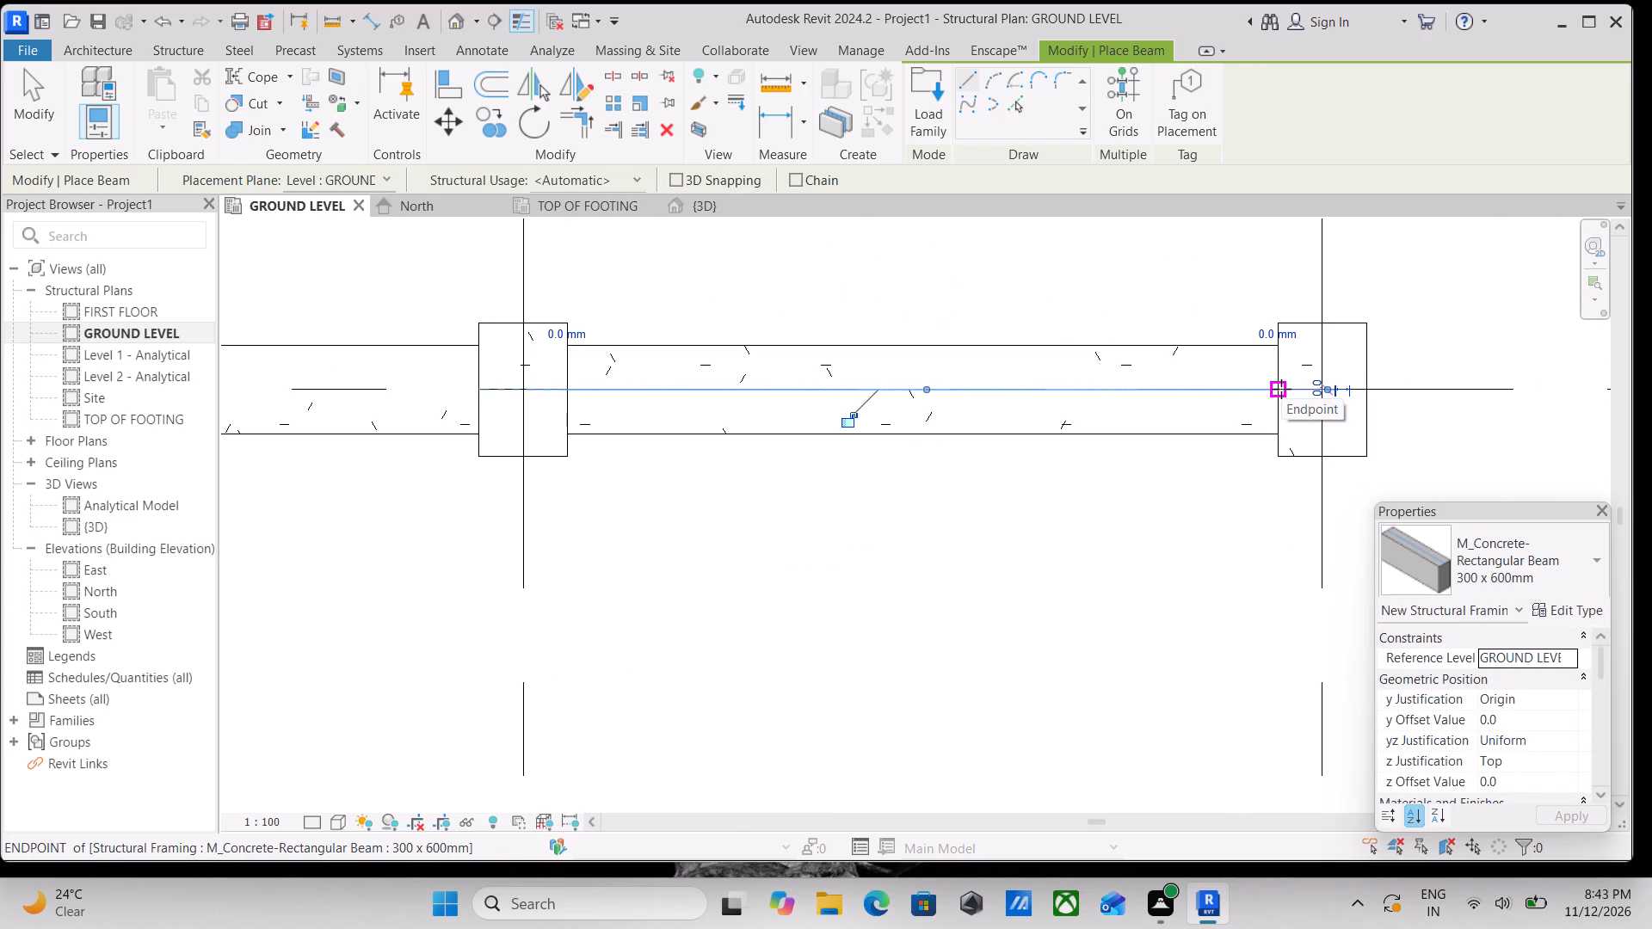
Place a 300 x 600mm concrete beam on grid 1 between the facing sides of the columns at grids A and B.
{"action": "scroll", "coordinate": [1281, 389], "scroll_direction": "down", "scroll_amount": 3}
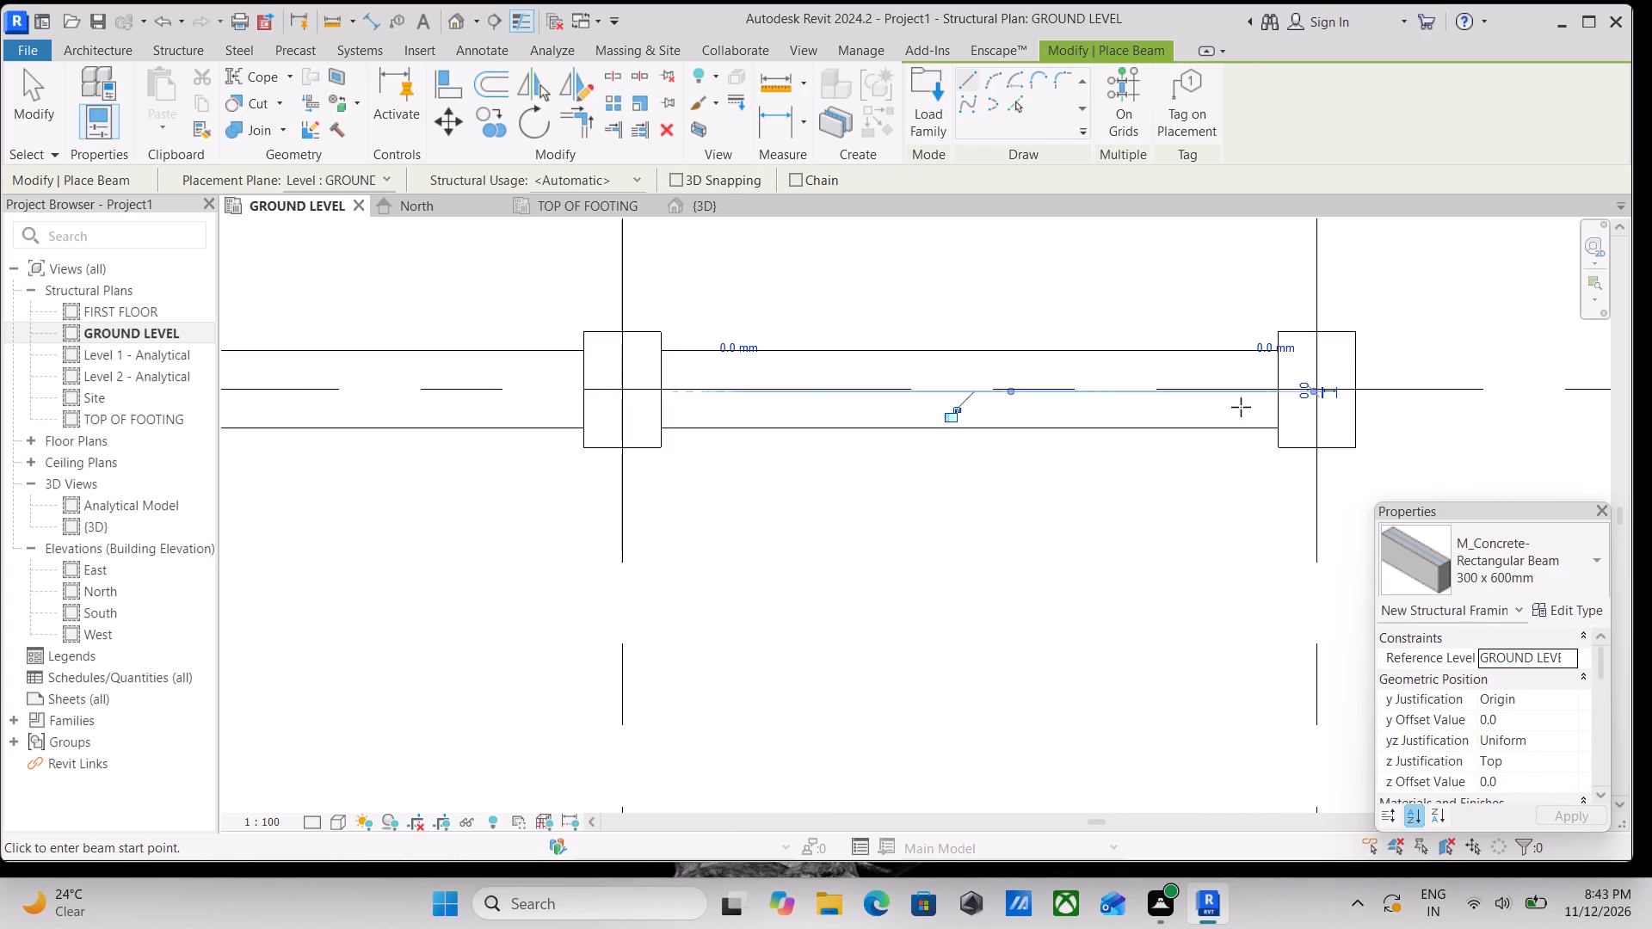
{"action": "scroll", "coordinate": [1241, 407], "scroll_direction": "down", "scroll_amount": 2}
{"action": "scroll", "coordinate": [834, 566], "scroll_direction": "down", "scroll_amount": 3}
{"action": "middle_click_drag", "start_coordinate": [783, 572], "coordinate": [1036, 411]}
{"action": "scroll", "coordinate": [758, 478], "scroll_direction": "down", "scroll_amount": 2}
{"action": "middle_click_drag", "start_coordinate": [760, 478], "coordinate": [854, 428]}
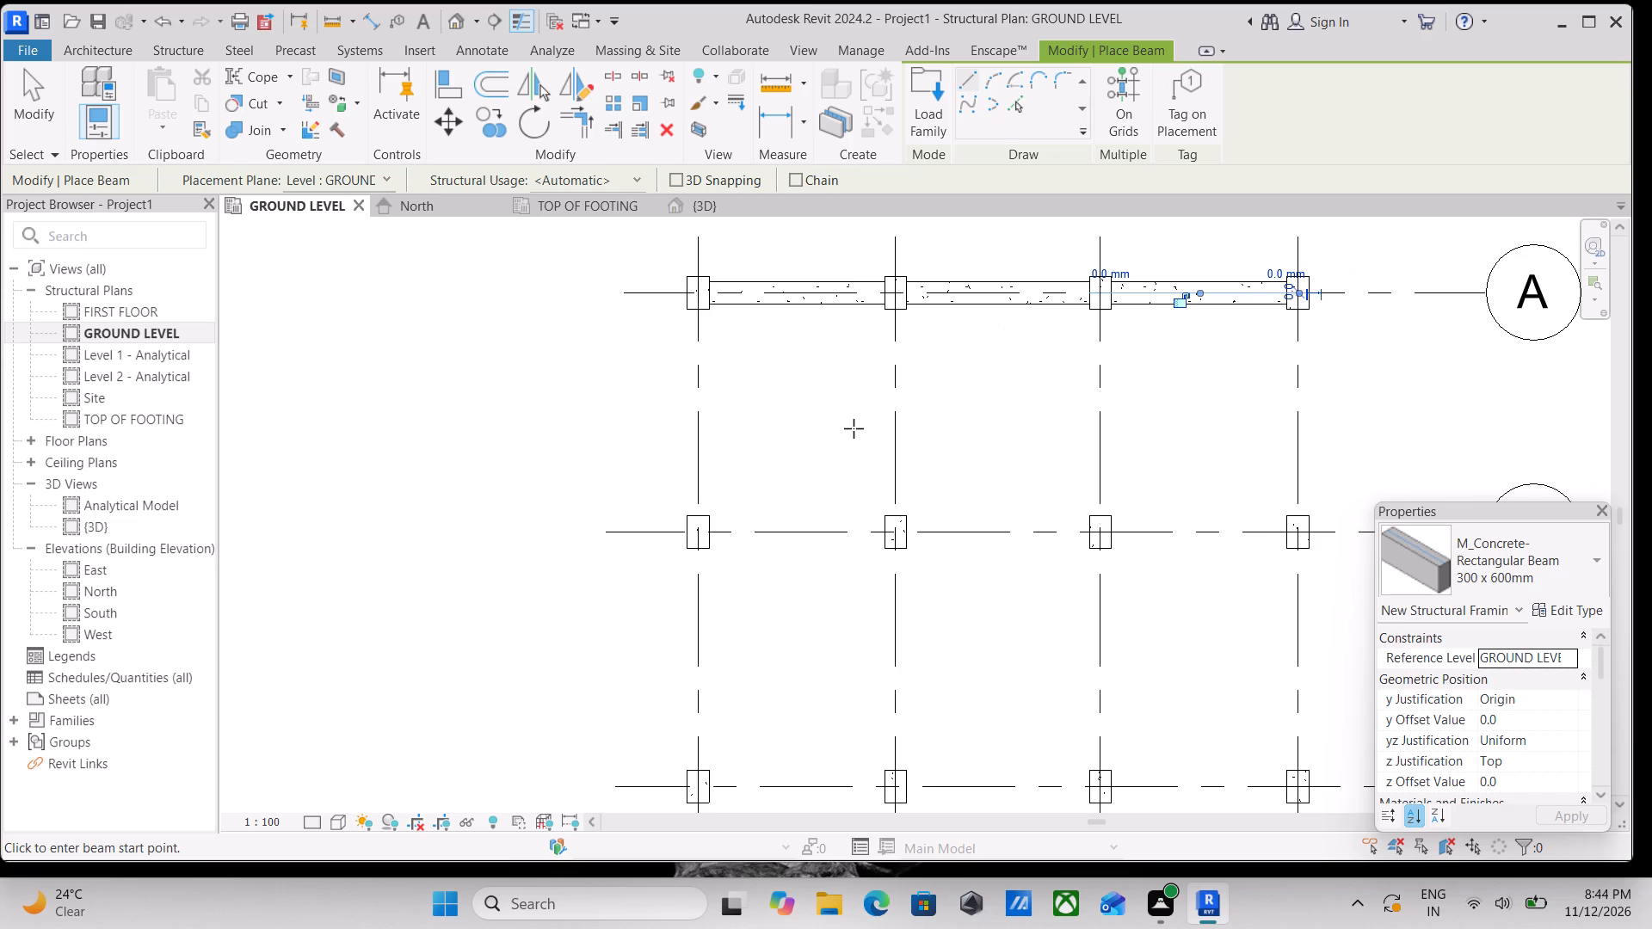
{"action": "scroll", "coordinate": [719, 416], "scroll_direction": "down", "scroll_amount": 1}
{"action": "middle_click_drag", "start_coordinate": [703, 411], "coordinate": [823, 387]}
{"action": "scroll", "coordinate": [811, 265], "scroll_direction": "up", "scroll_amount": 7}
{"action": "scroll", "coordinate": [830, 345], "scroll_direction": "up", "scroll_amount": 2}
{"action": "left_click", "coordinate": [822, 324]}
{"action": "middle_click_drag", "start_coordinate": [803, 569], "coordinate": [691, 271]}
{"action": "scroll", "coordinate": [666, 364], "scroll_direction": "down", "scroll_amount": 3}
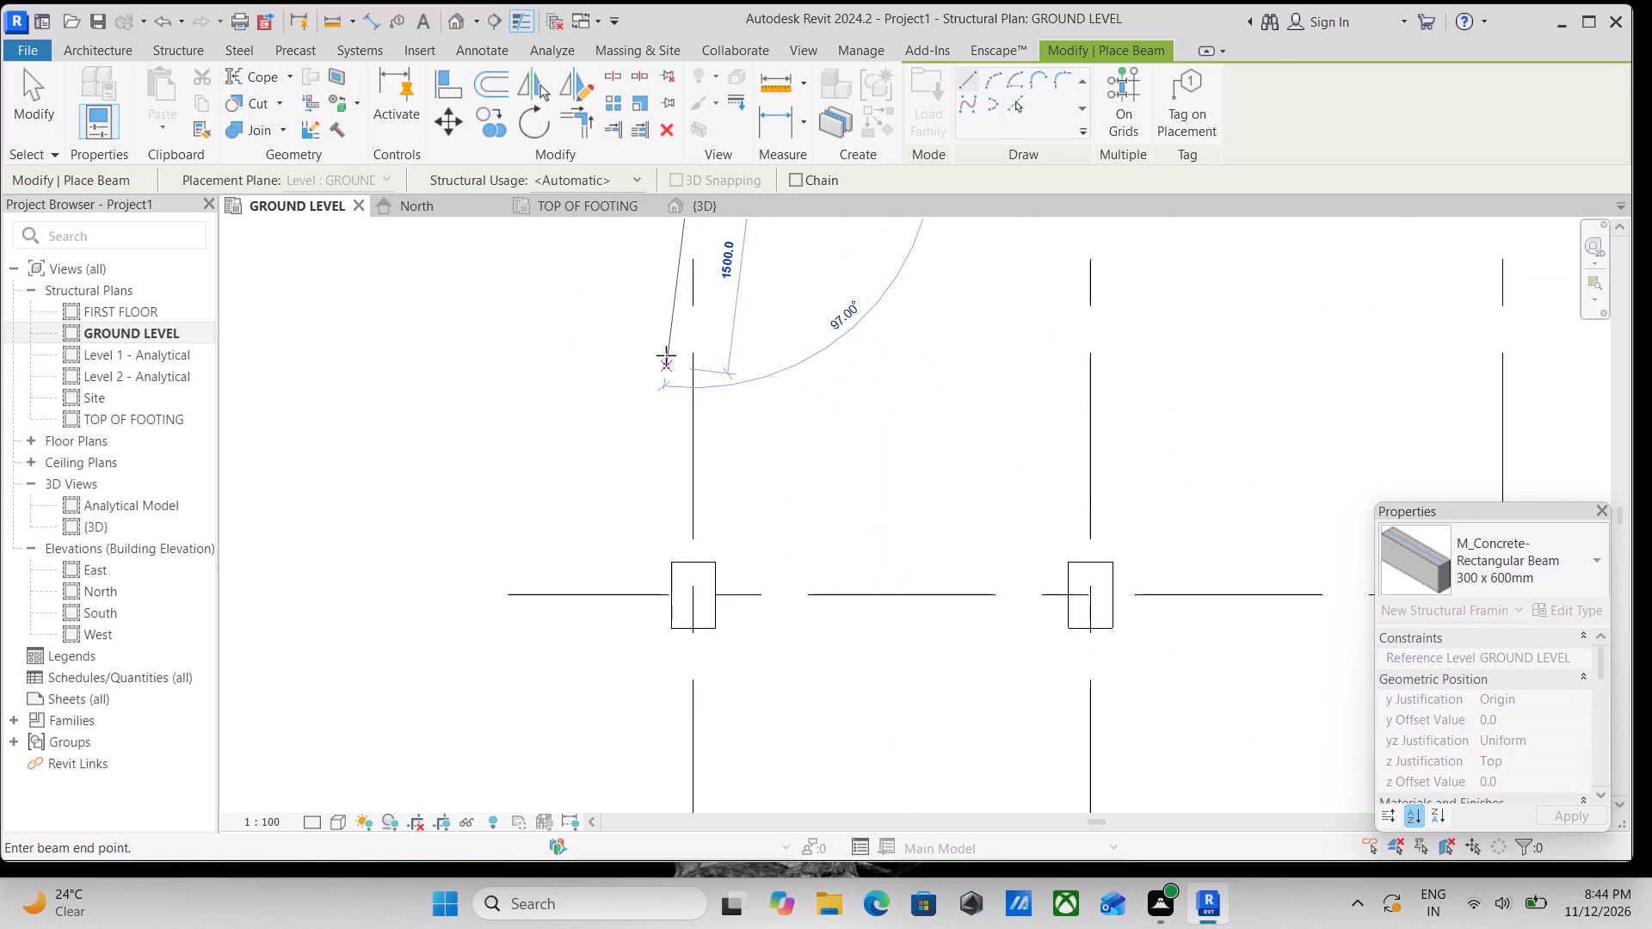
{"action": "middle_click_drag", "start_coordinate": [670, 340], "coordinate": [675, 311]}
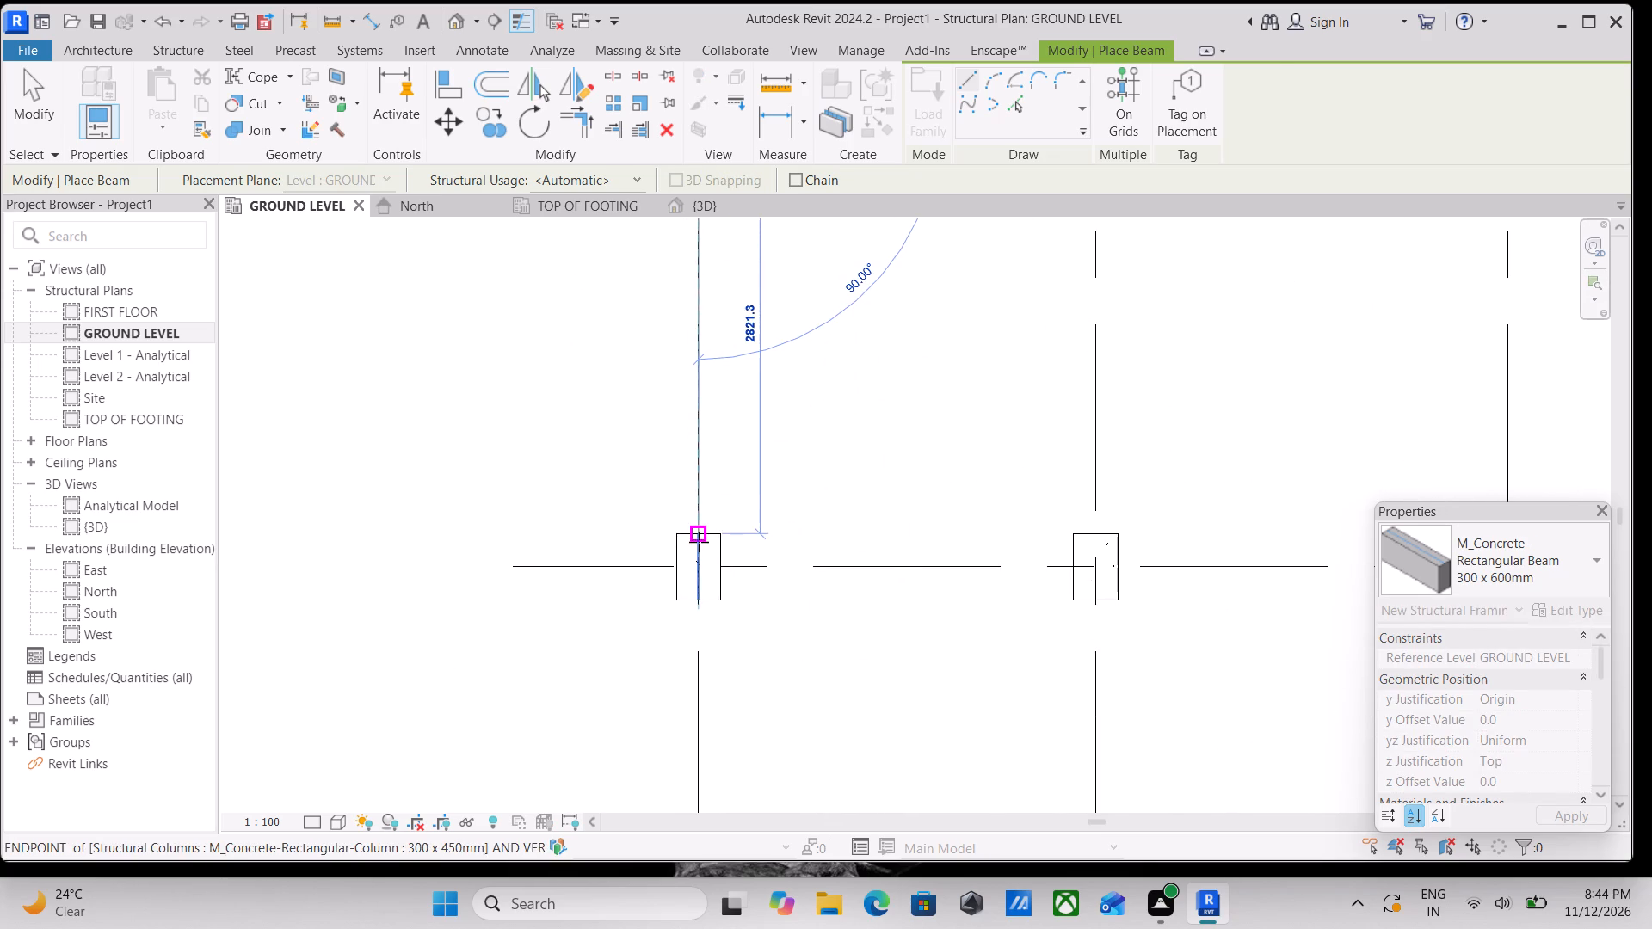
{"action": "left_click", "coordinate": [699, 542]}
Place a 300 x 600mm concrete beam on grid 1 between the facing sides of the columns at grids B and C.
{"action": "scroll", "coordinate": [734, 510], "scroll_direction": "down", "scroll_amount": 2}
{"action": "middle_click_drag", "start_coordinate": [730, 503], "coordinate": [728, 270]}
{"action": "scroll", "coordinate": [688, 369], "scroll_direction": "up", "scroll_amount": 2}
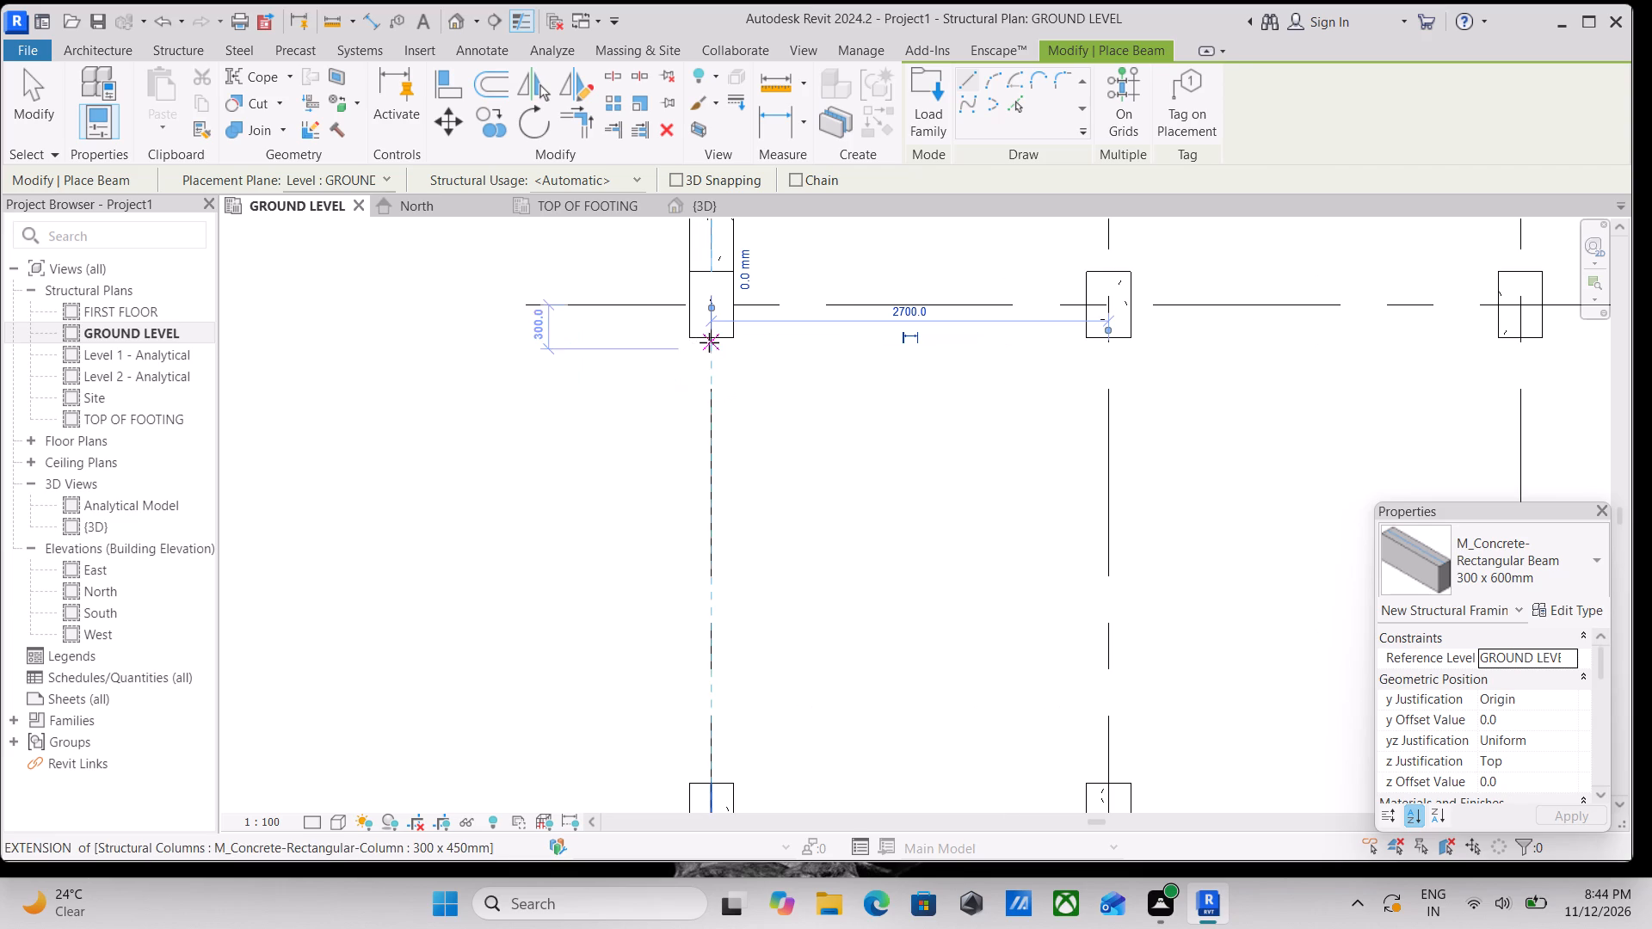
{"action": "left_click", "coordinate": [708, 330]}
{"action": "middle_click_drag", "start_coordinate": [716, 320], "coordinate": [694, 478]}
{"action": "middle_click_drag", "start_coordinate": [694, 478], "coordinate": [700, 278]}
{"action": "middle_click_drag", "start_coordinate": [702, 489], "coordinate": [703, 362]}
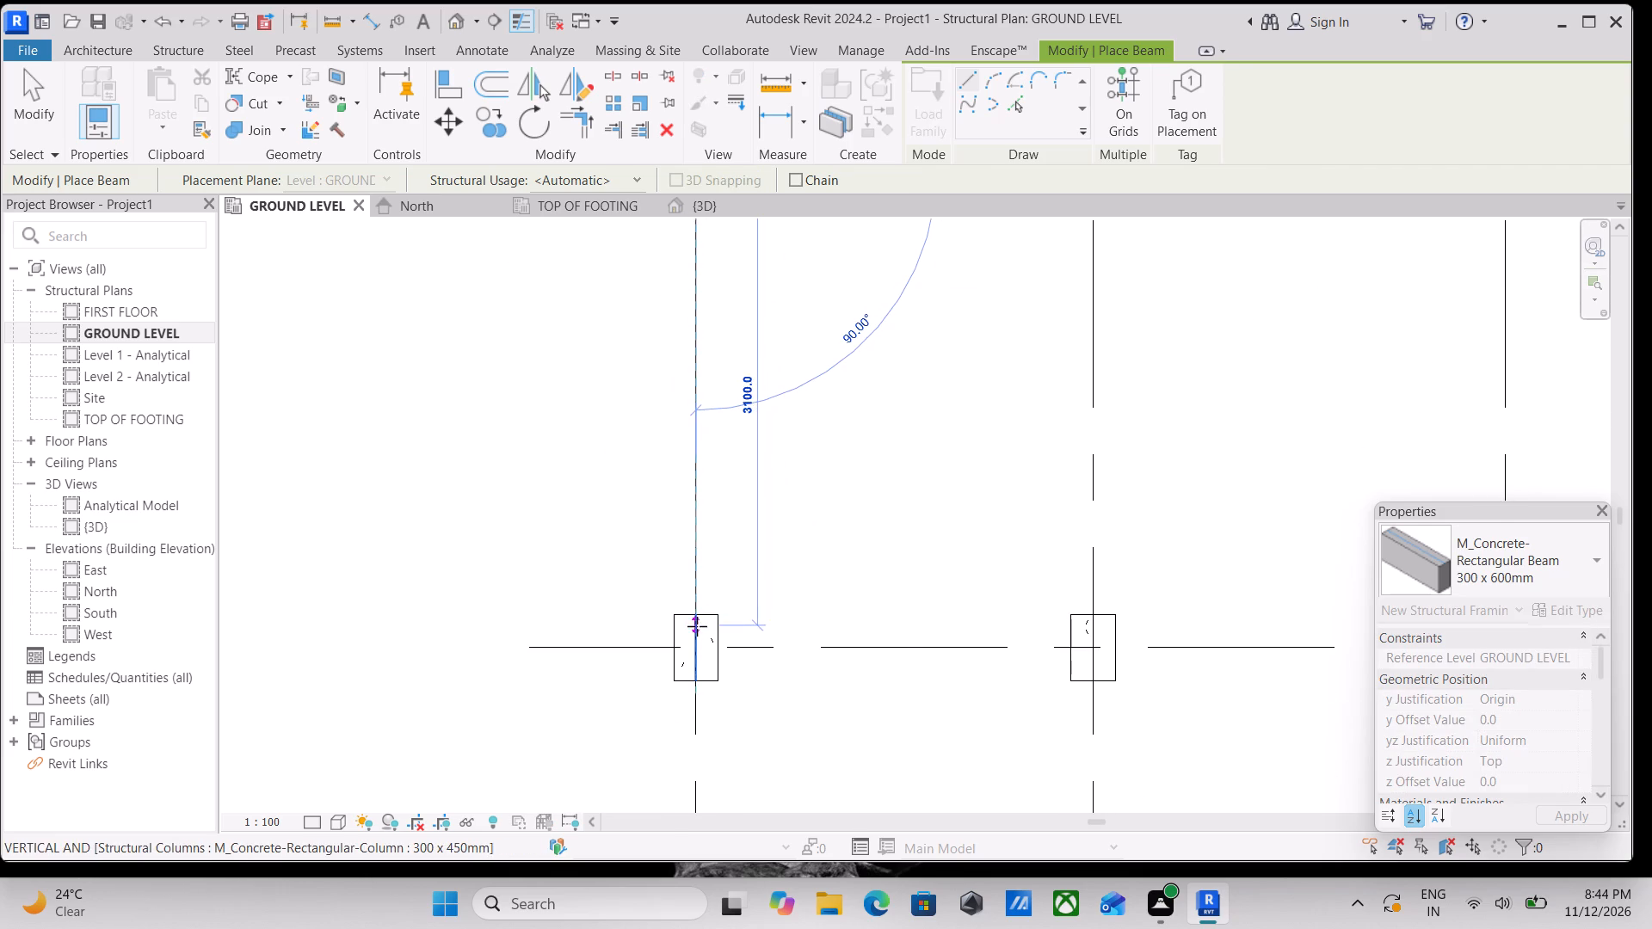
{"action": "left_click", "coordinate": [697, 616]}
Place a 300 x 600mm concrete beam on grid 1 between the facing sides of the columns at grids C and D.
{"action": "scroll", "coordinate": [697, 616], "scroll_direction": "down", "scroll_amount": 1}
{"action": "middle_click_drag", "start_coordinate": [697, 616], "coordinate": [700, 397]}
{"action": "scroll", "coordinate": [705, 442], "scroll_direction": "up", "scroll_amount": 2}
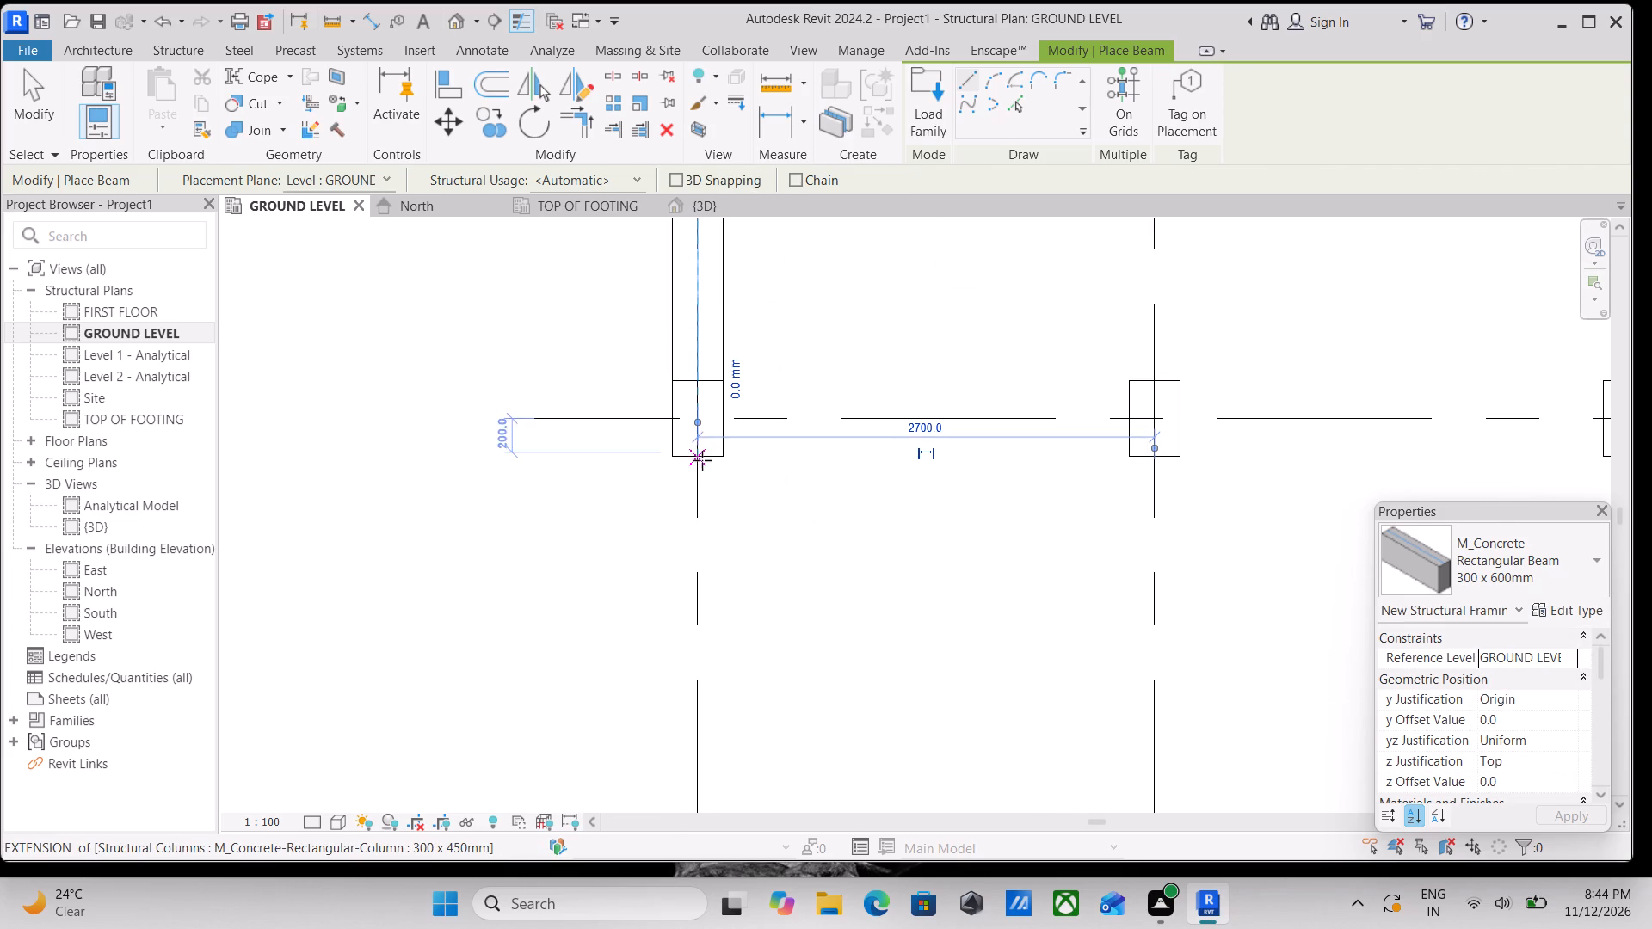
{"action": "left_click", "coordinate": [698, 452]}
{"action": "middle_click_drag", "start_coordinate": [694, 503], "coordinate": [673, 353]}
{"action": "scroll", "coordinate": [672, 412], "scroll_direction": "down", "scroll_amount": 1}
{"action": "scroll", "coordinate": [681, 526], "scroll_direction": "down", "scroll_amount": 2}
{"action": "middle_click_drag", "start_coordinate": [681, 531], "coordinate": [646, 311]}
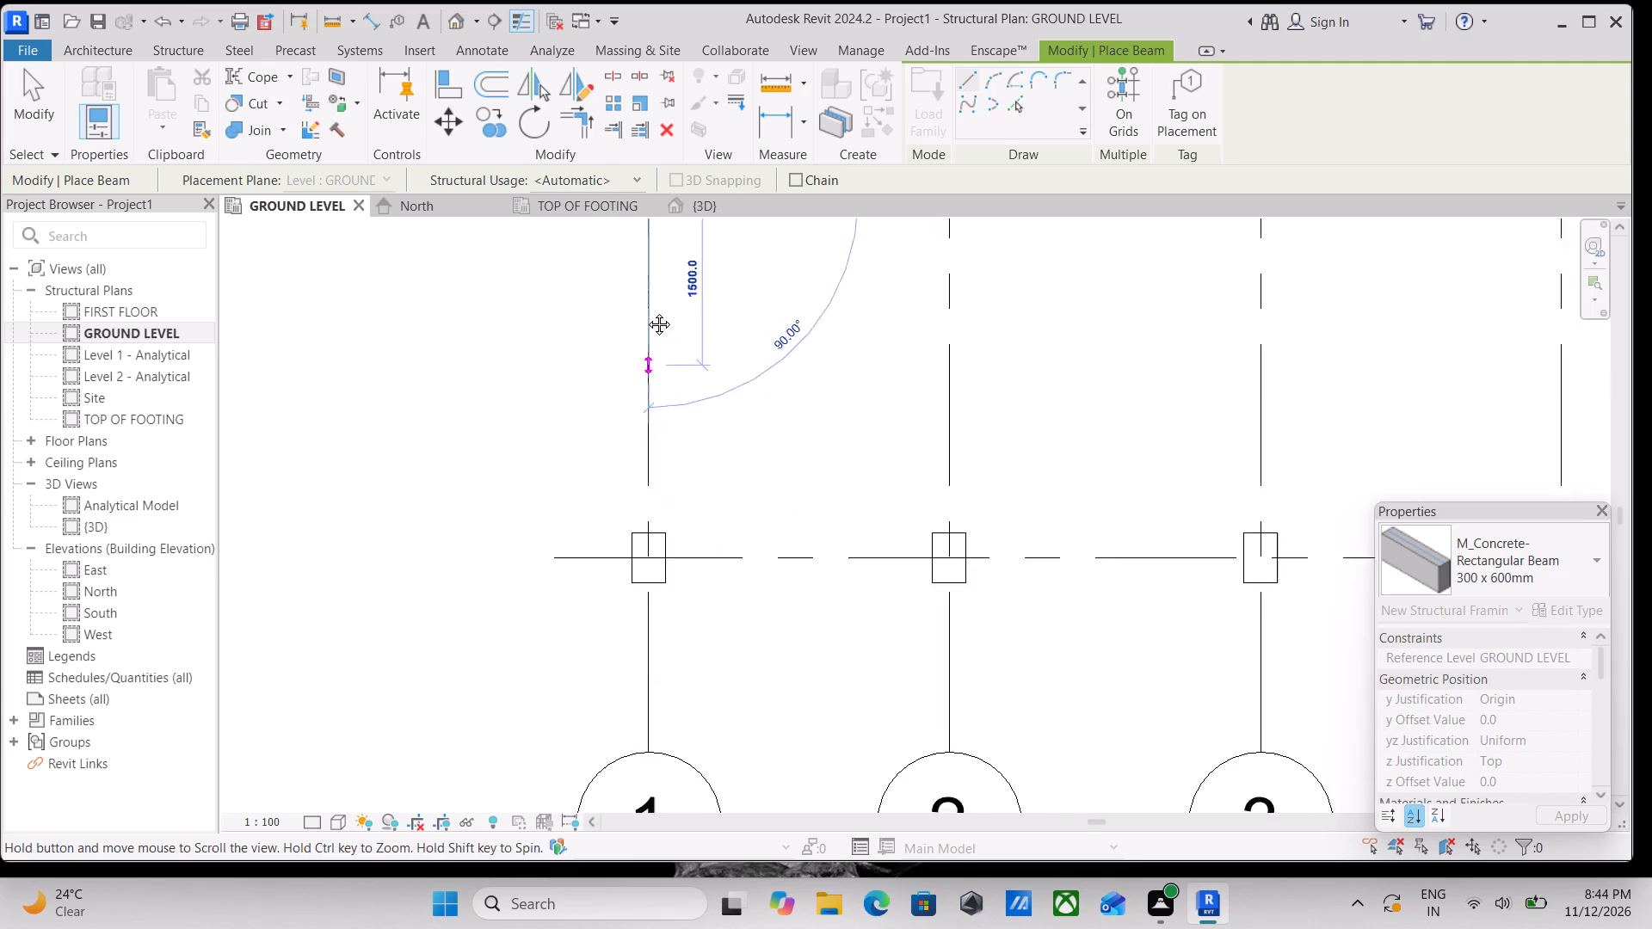
{"action": "middle_click_drag", "start_coordinate": [646, 311], "coordinate": [645, 288]}
{"action": "left_click", "coordinate": [639, 458]}
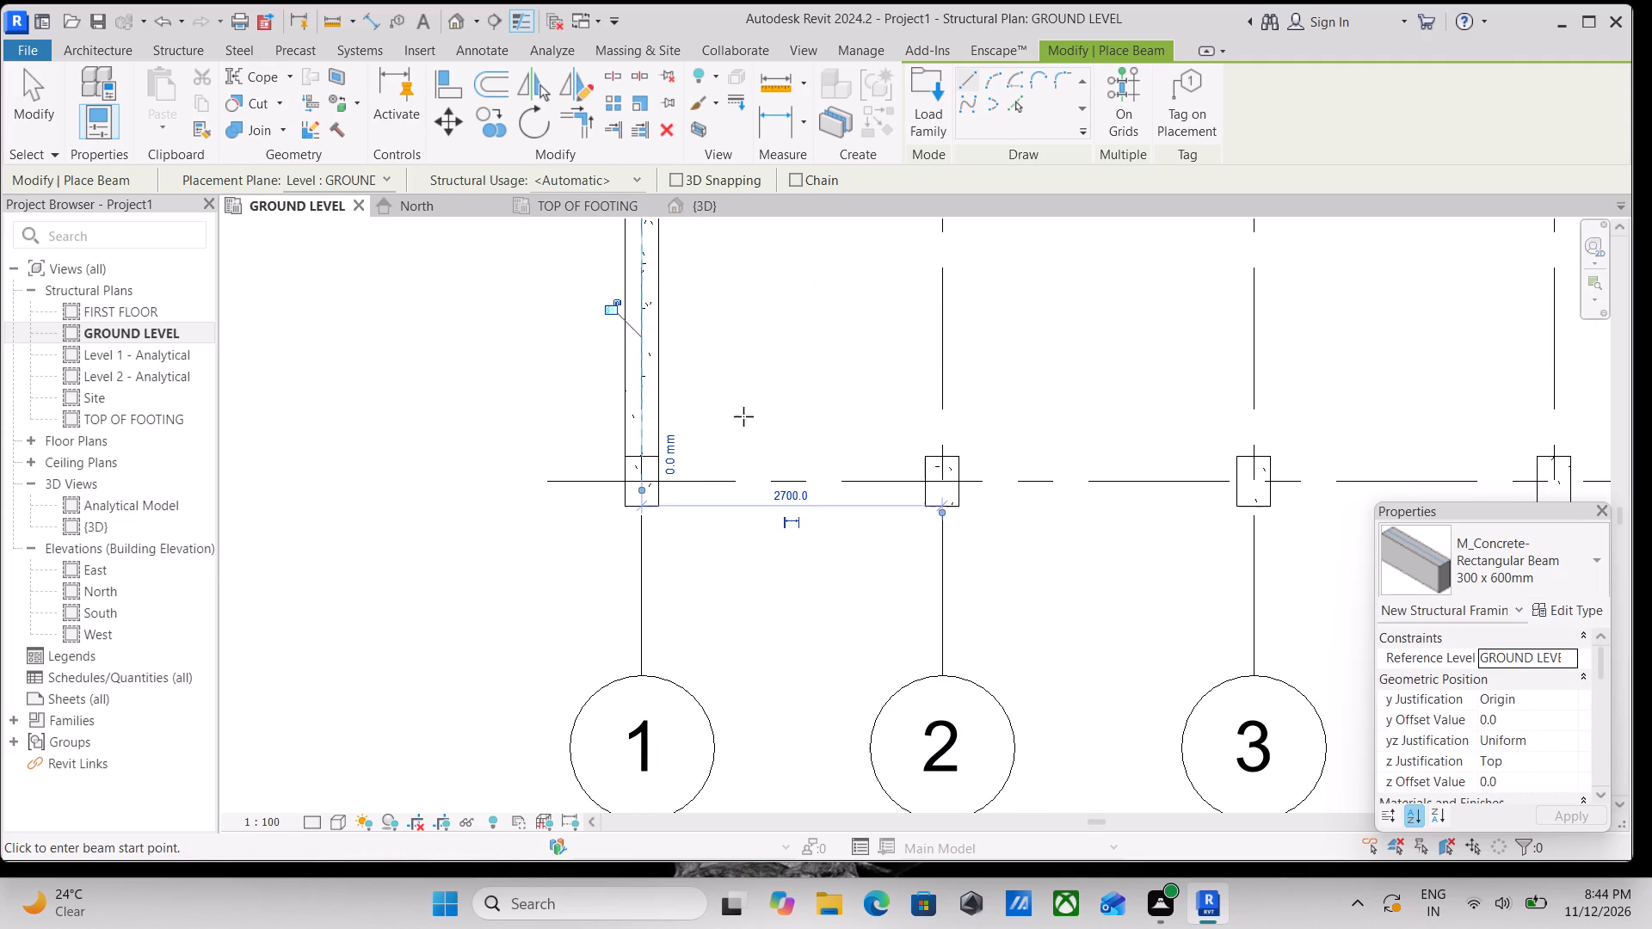
Place a 300 x 600mm concrete beam on grid D between the facing sides of the columns at grids 1 and 2.
{"action": "scroll", "coordinate": [681, 490], "scroll_direction": "up", "scroll_amount": 7}
{"action": "left_click", "coordinate": [635, 461]}
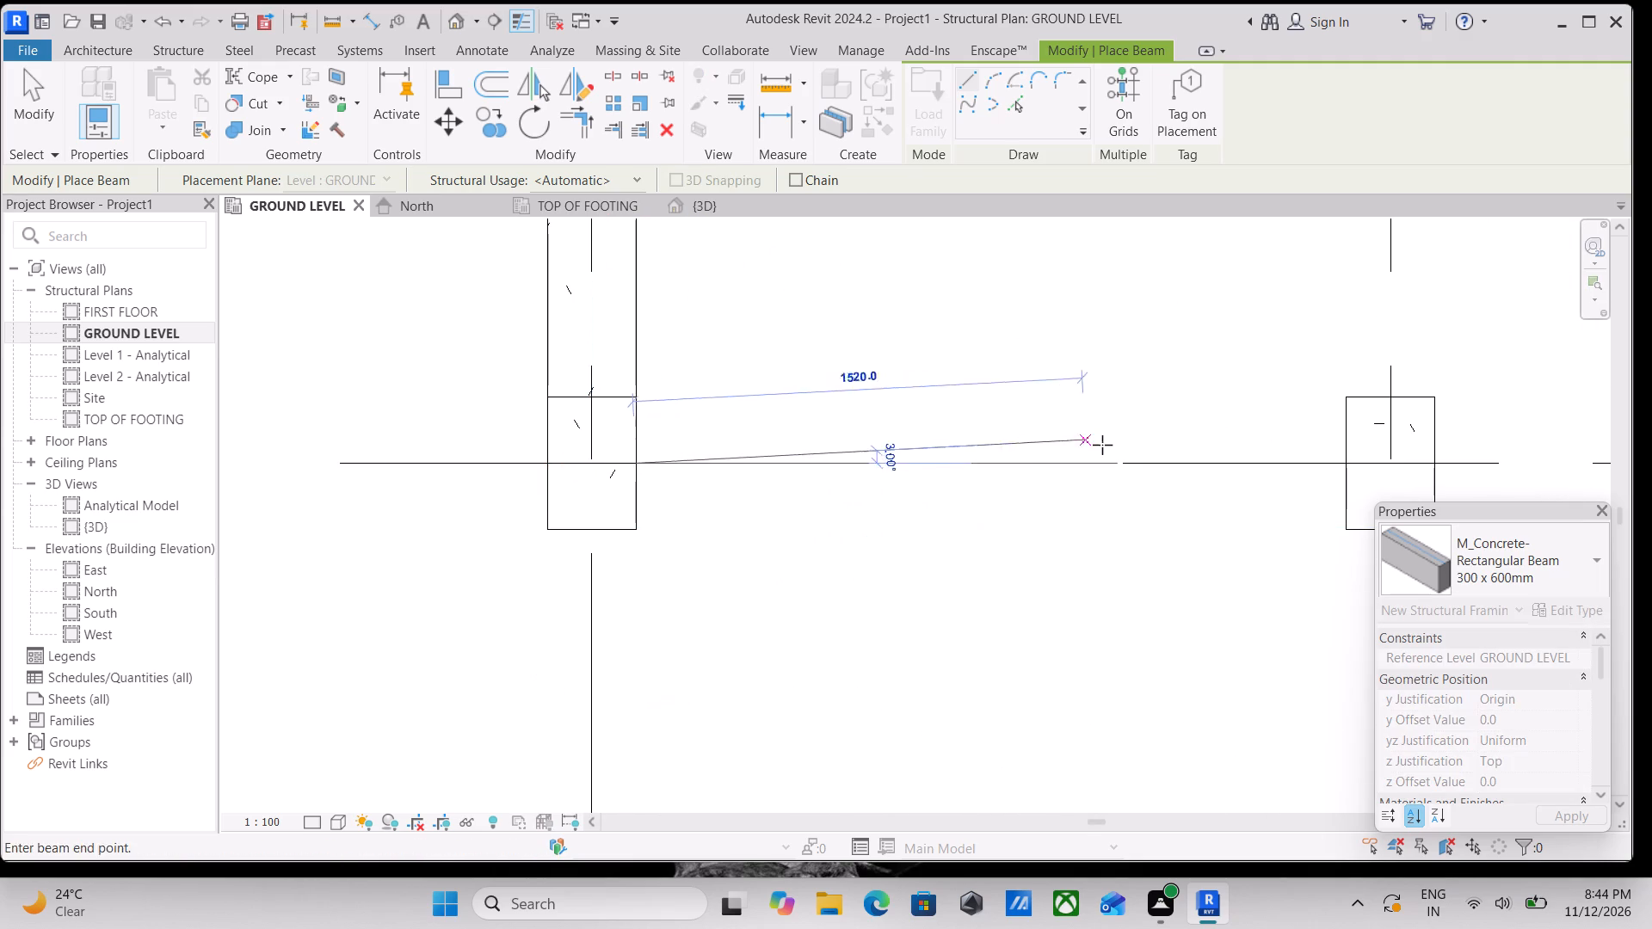
{"action": "left_click", "coordinate": [1348, 465]}
Place a 300 x 600mm concrete beam on grid D between the facing sides of the columns at grids 2 and 3.
{"action": "scroll", "coordinate": [1348, 465], "scroll_direction": "down", "scroll_amount": 2}
{"action": "middle_click_drag", "start_coordinate": [1324, 463], "coordinate": [987, 436]}
{"action": "scroll", "coordinate": [1043, 446], "scroll_direction": "up", "scroll_amount": 4}
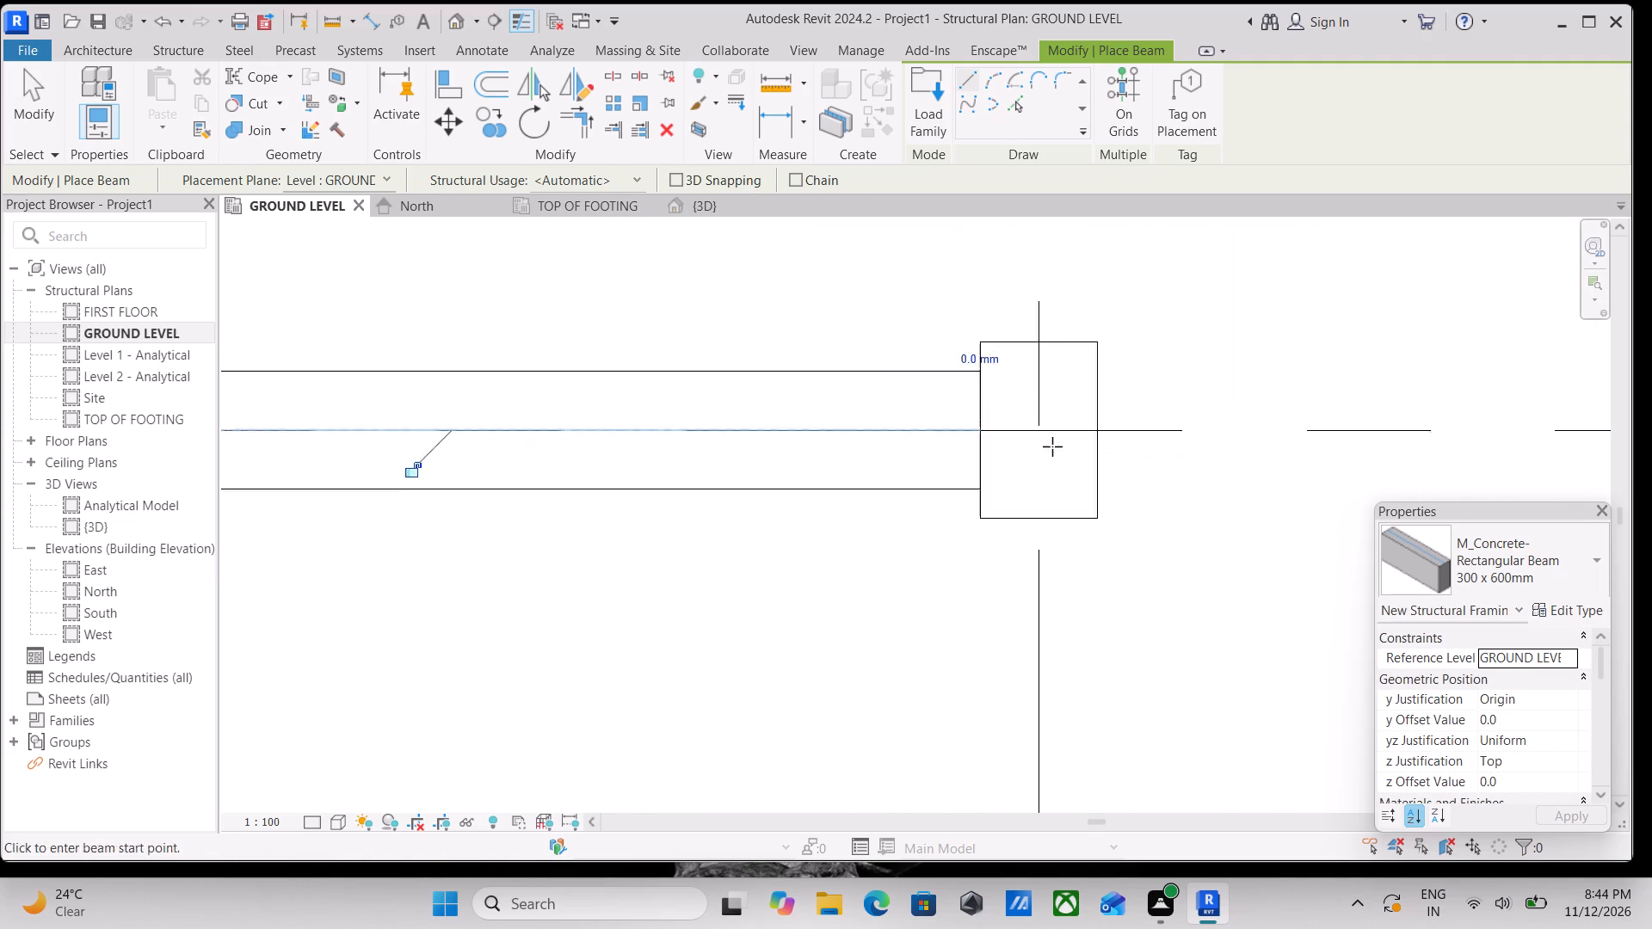
{"action": "left_click", "coordinate": [1091, 431]}
{"action": "scroll", "coordinate": [1413, 404], "scroll_direction": "down", "scroll_amount": 1}
{"action": "middle_click_drag", "start_coordinate": [1413, 404], "coordinate": [1053, 365]}
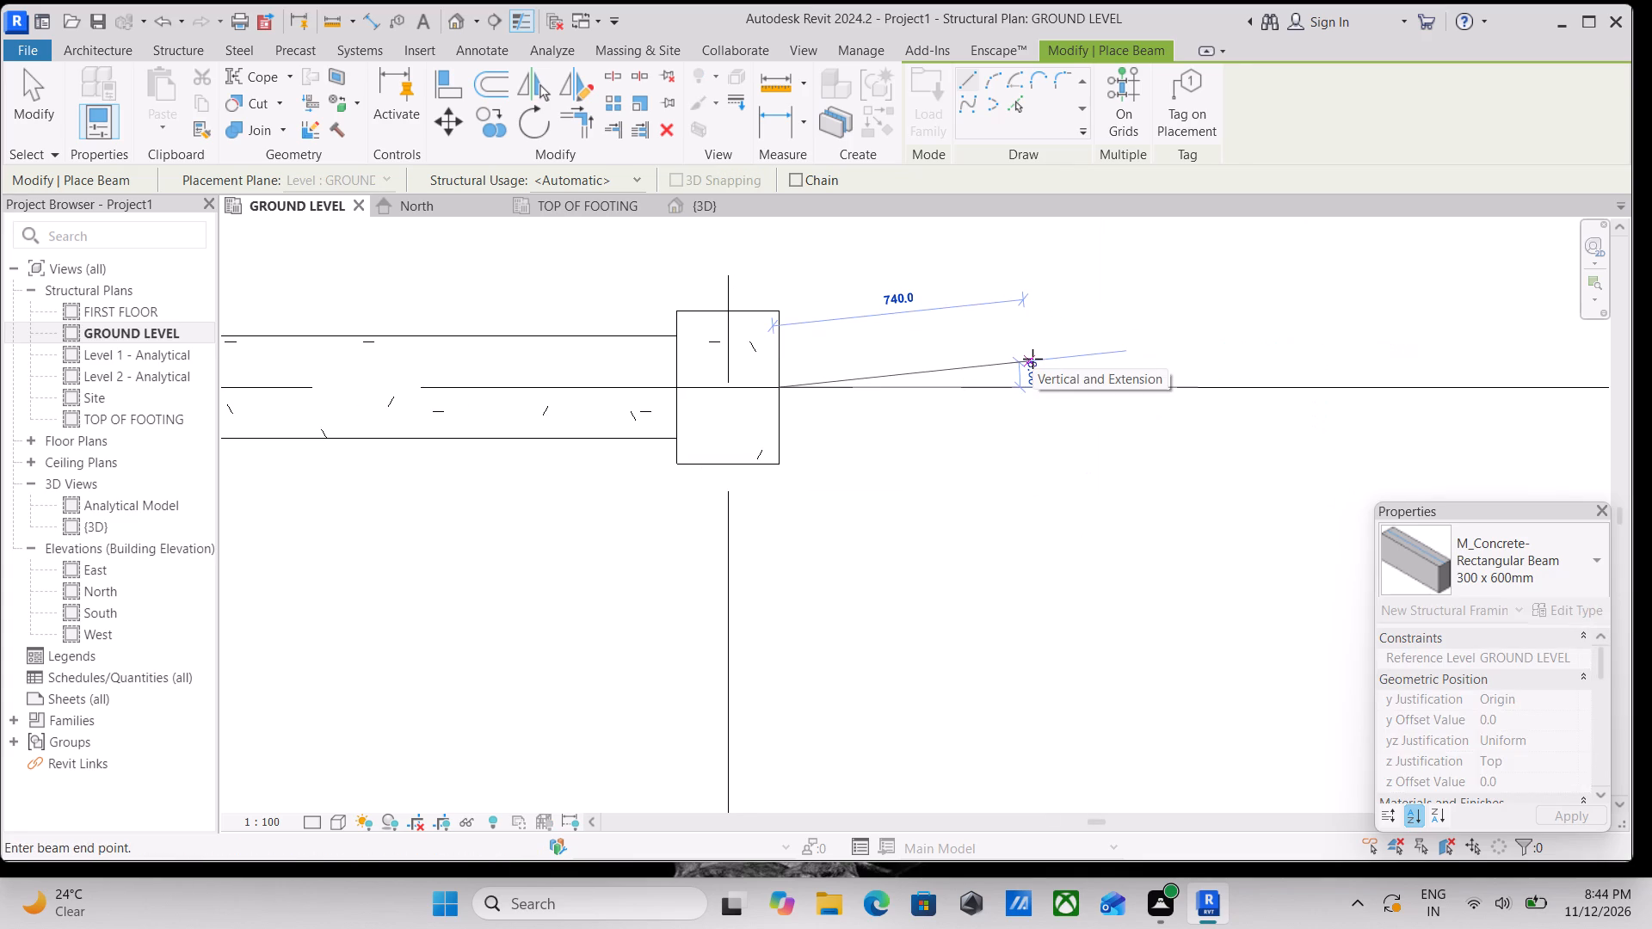
{"action": "middle_click_drag", "start_coordinate": [1032, 359], "coordinate": [1014, 354]}
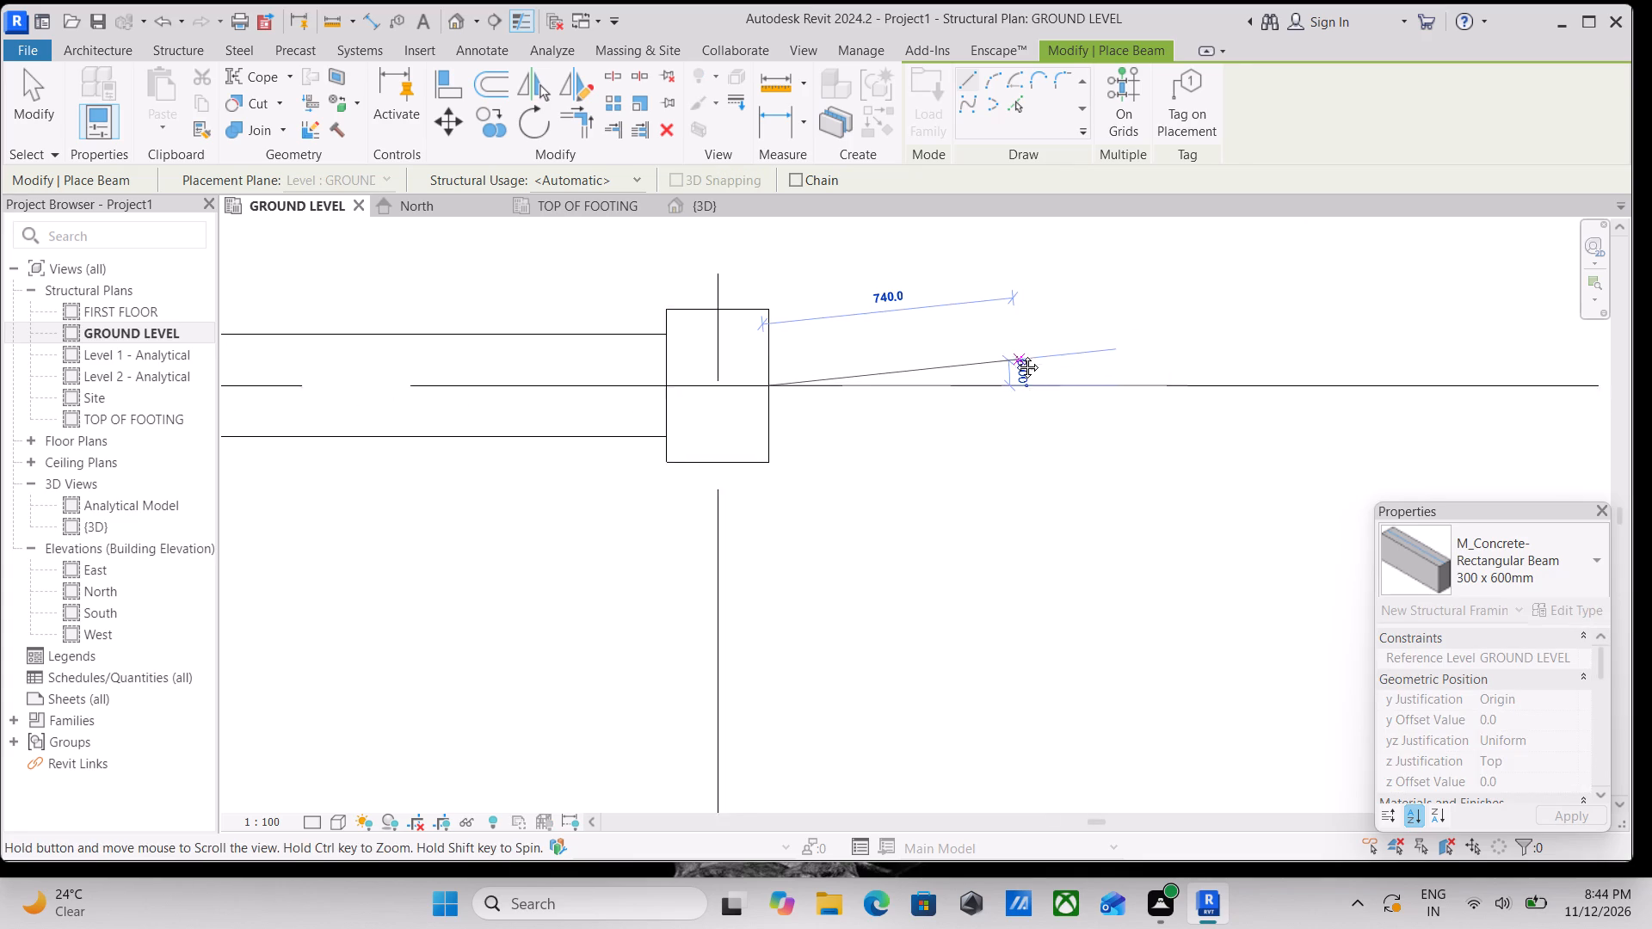
{"action": "middle_click_drag", "start_coordinate": [1014, 354], "coordinate": [704, 257]}
{"action": "scroll", "coordinate": [835, 278], "scroll_direction": "down", "scroll_amount": 2}
{"action": "middle_click_drag", "start_coordinate": [835, 278], "coordinate": [737, 319]}
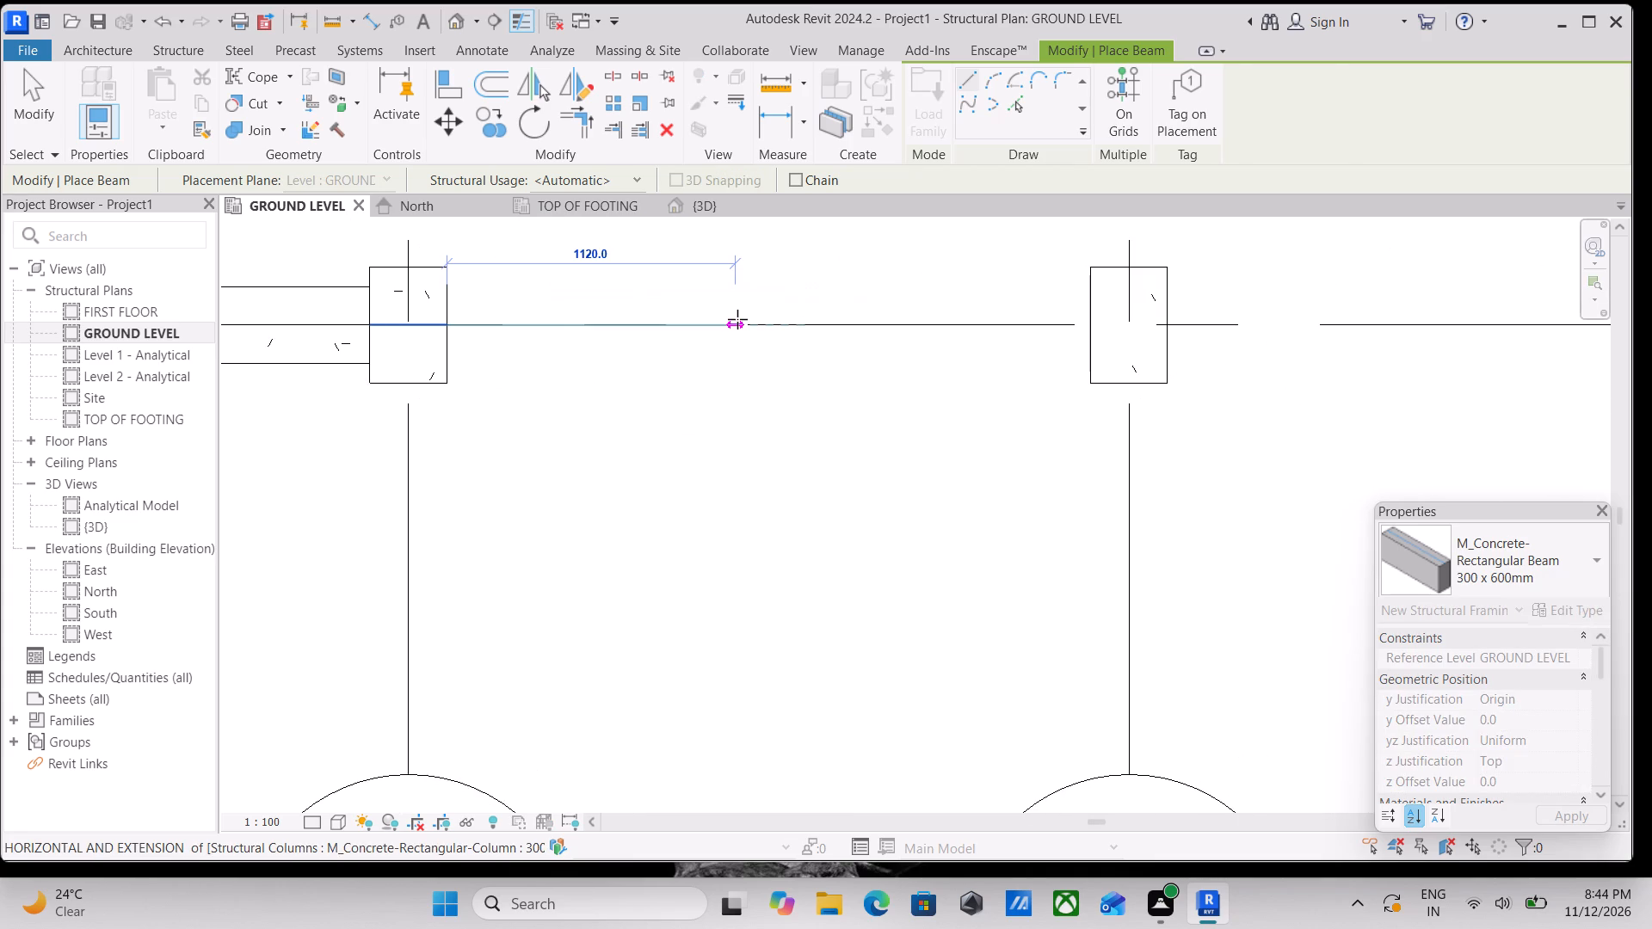
{"action": "scroll", "coordinate": [737, 319], "scroll_direction": "down", "scroll_amount": 1}
{"action": "middle_click_drag", "start_coordinate": [737, 319], "coordinate": [775, 430]}
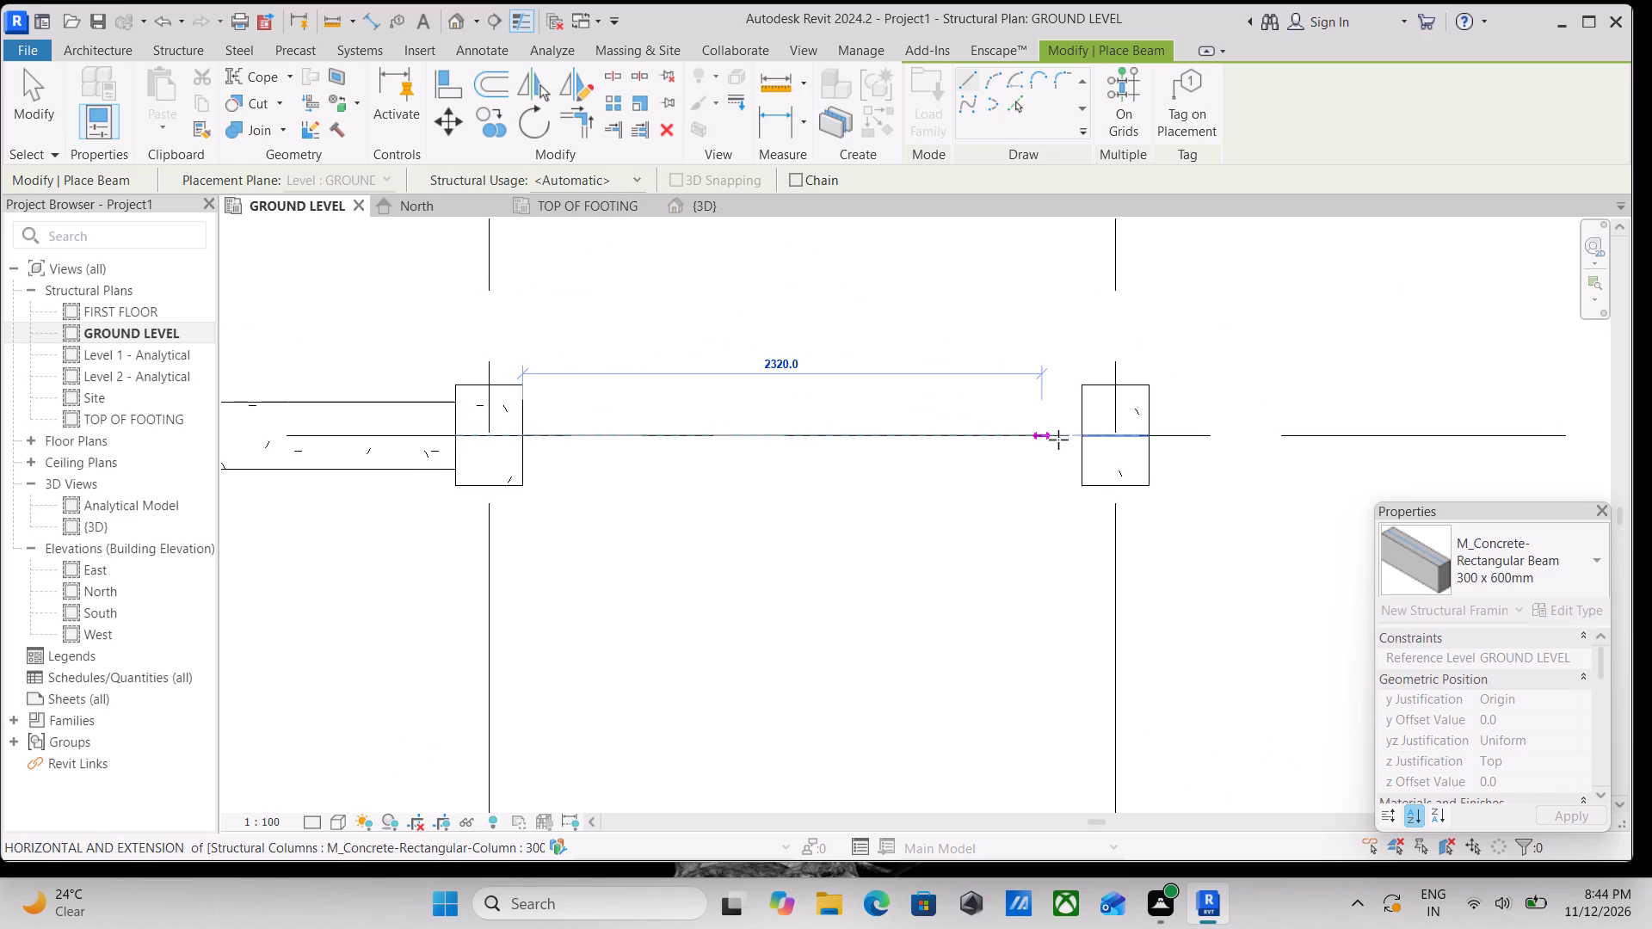
{"action": "left_click", "coordinate": [1088, 440]}
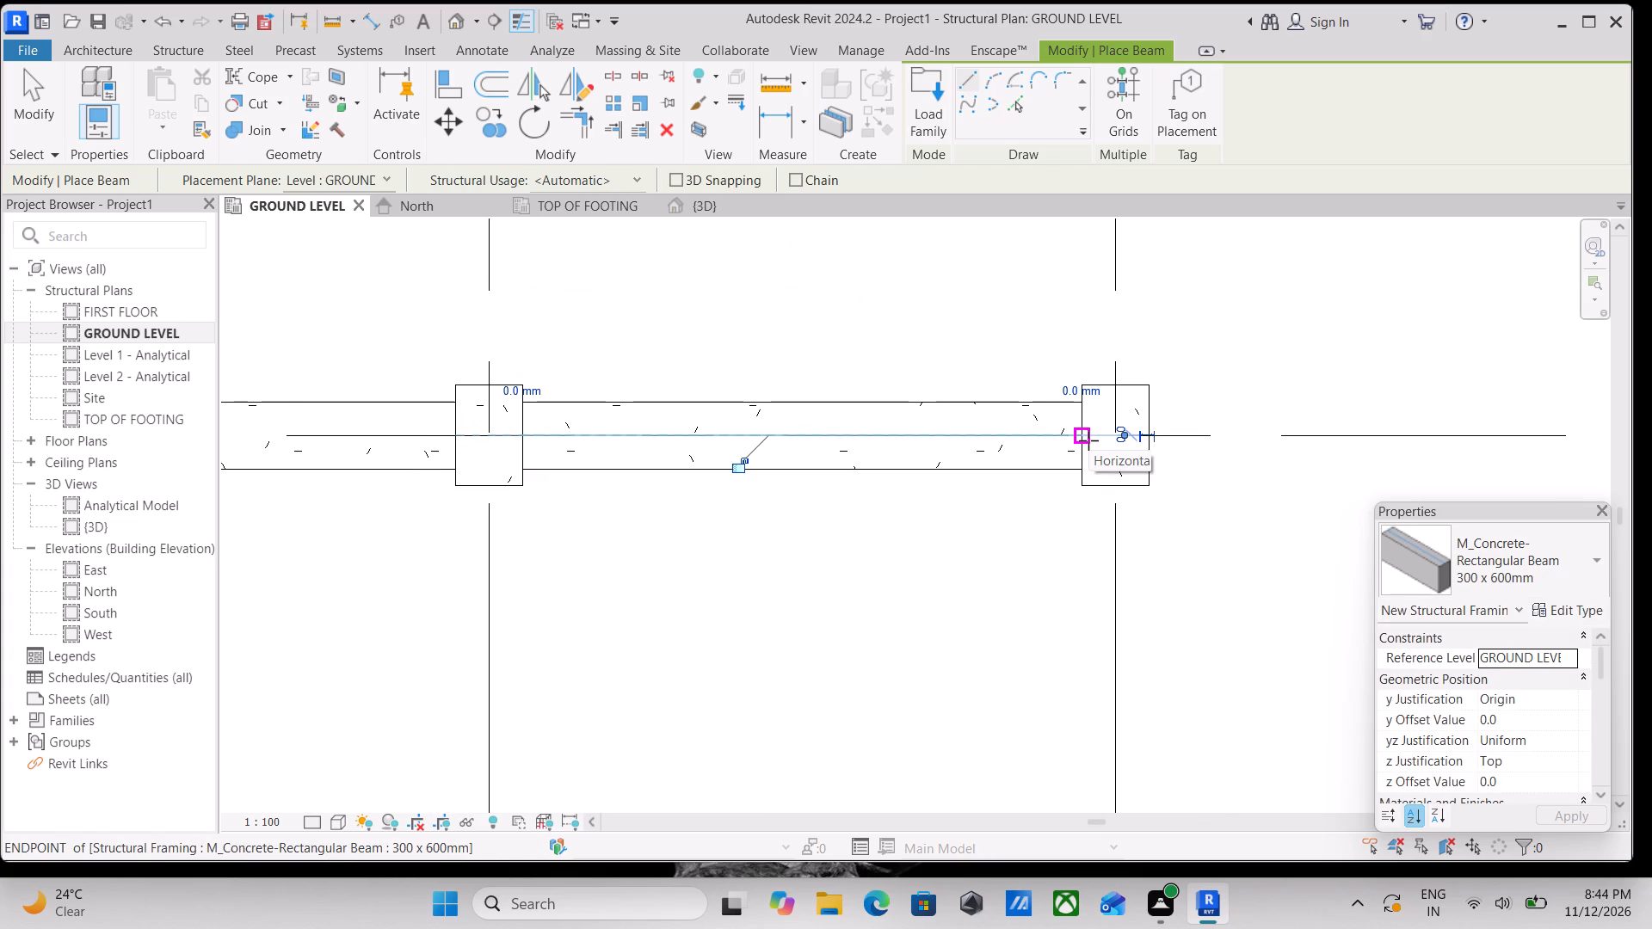
Place a 300 x 600mm concrete beam on grid D between the facing sides of the columns at grids 3 and 4.
{"action": "scroll", "coordinate": [1117, 413], "scroll_direction": "down", "scroll_amount": 3}
{"action": "middle_click_drag", "start_coordinate": [1113, 413], "coordinate": [1015, 416]}
{"action": "scroll", "coordinate": [1066, 447], "scroll_direction": "up", "scroll_amount": 8}
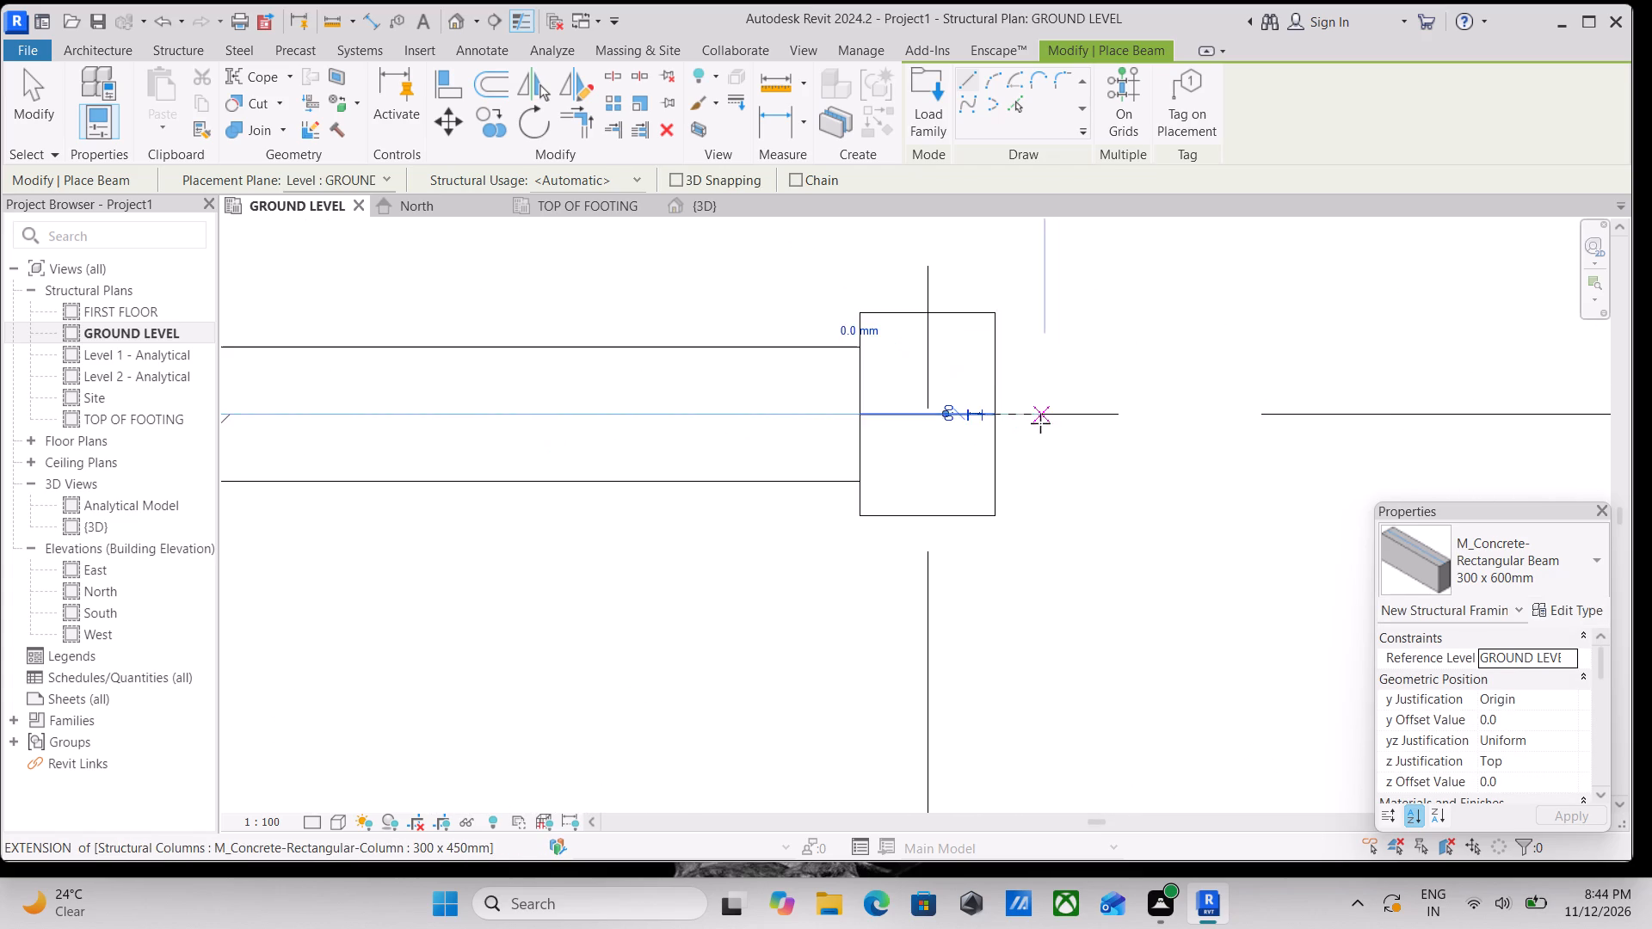
{"action": "scroll", "coordinate": [1040, 423], "scroll_direction": "up", "scroll_amount": 4}
{"action": "left_click", "coordinate": [982, 421]}
{"action": "scroll", "coordinate": [1300, 403], "scroll_direction": "down", "scroll_amount": 2}
{"action": "middle_click_drag", "start_coordinate": [1300, 403], "coordinate": [951, 395]}
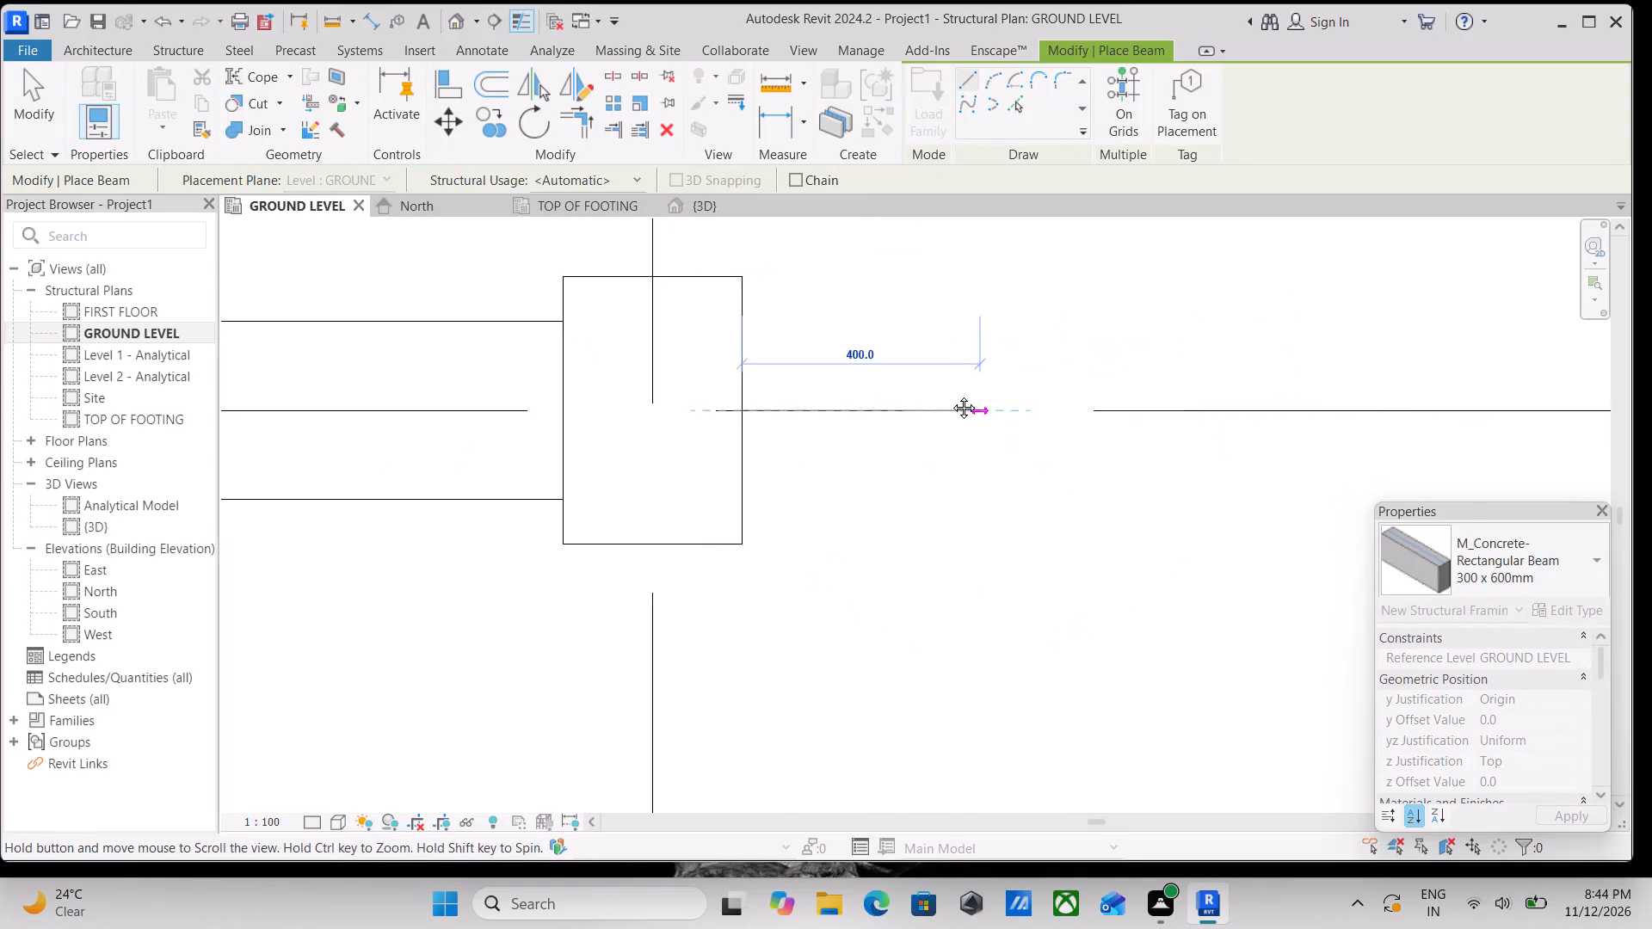
{"action": "middle_click_drag", "start_coordinate": [951, 395], "coordinate": [945, 394]}
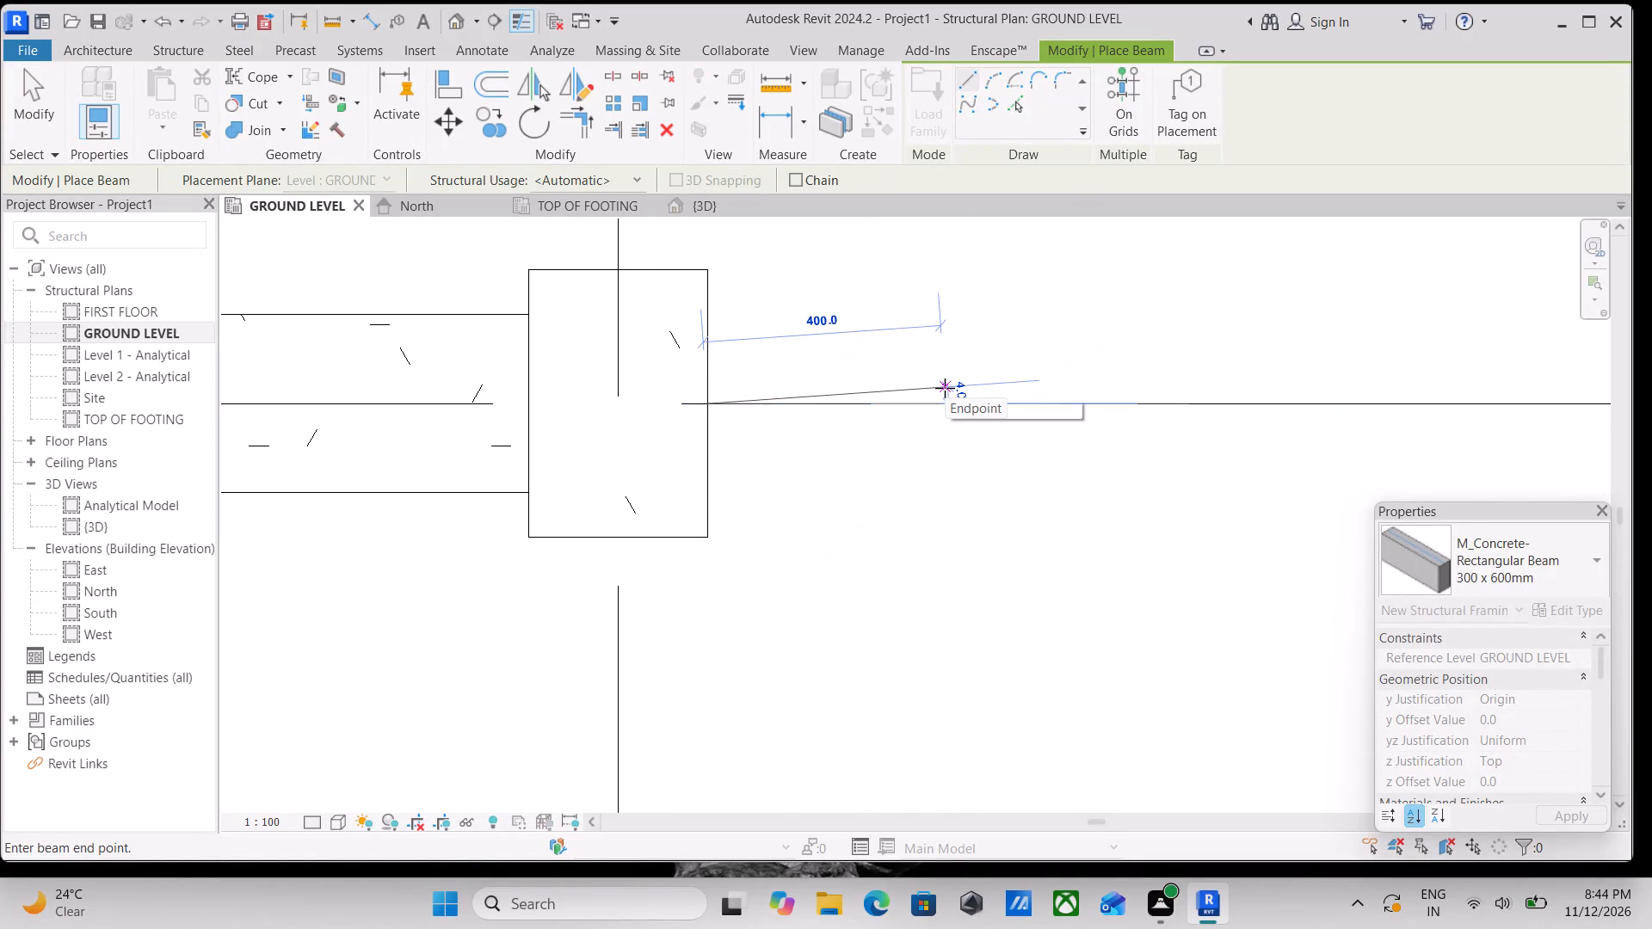
{"action": "scroll", "coordinate": [945, 388], "scroll_direction": "down", "scroll_amount": 1}
{"action": "middle_click_drag", "start_coordinate": [945, 388], "coordinate": [824, 357]}
{"action": "scroll", "coordinate": [835, 366], "scroll_direction": "down", "scroll_amount": 5}
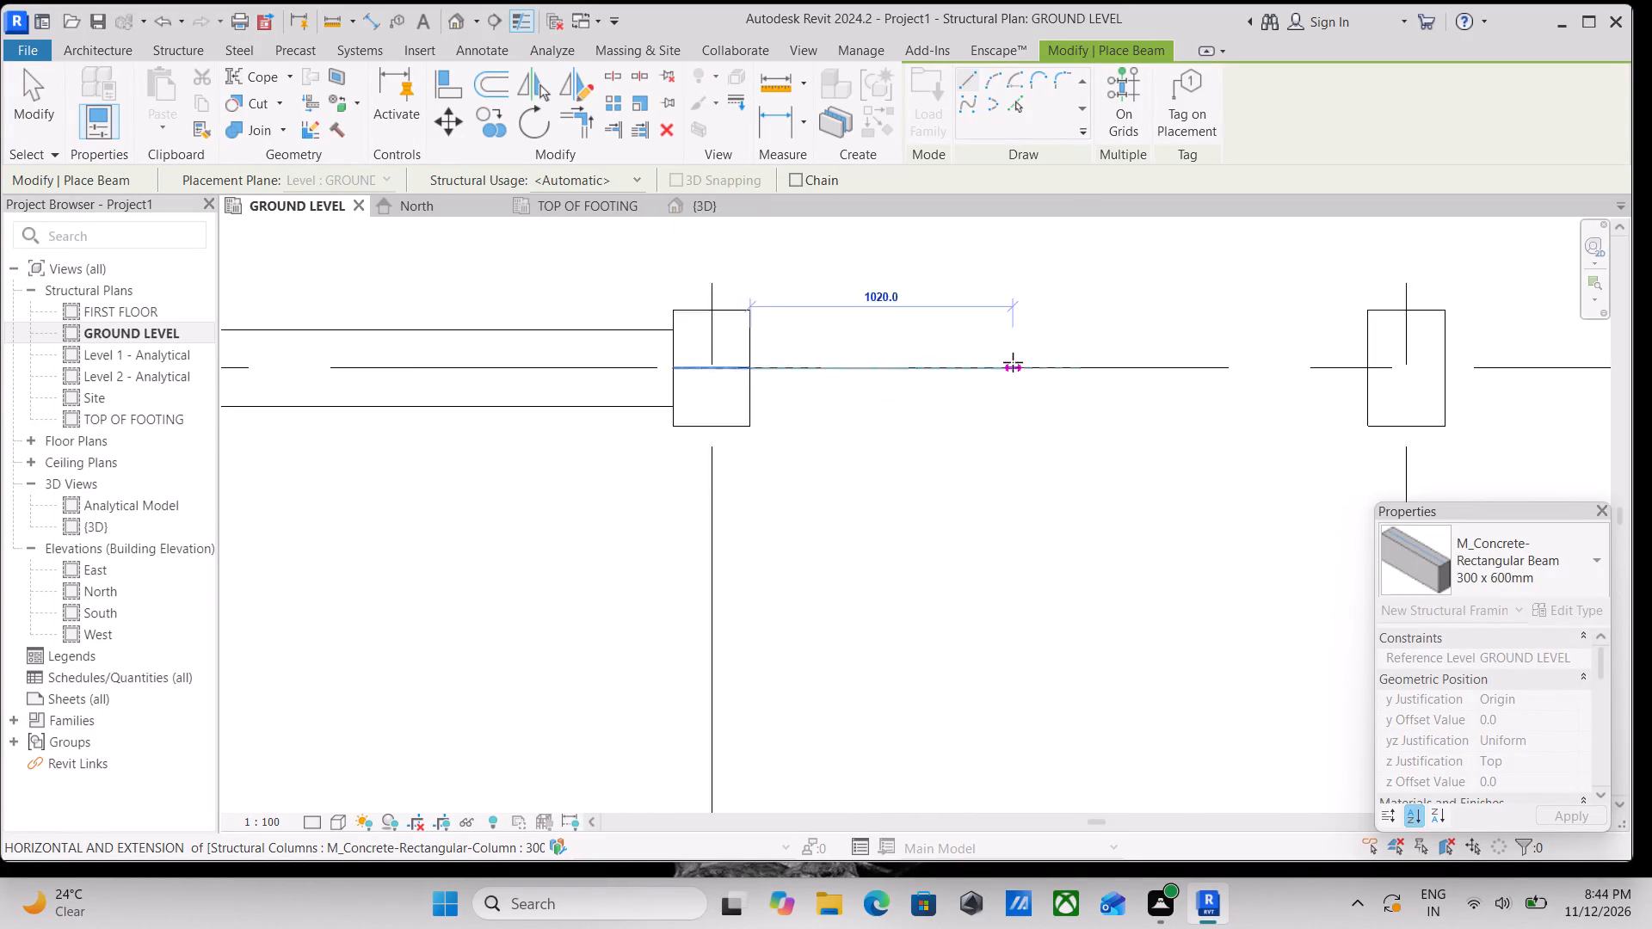
{"action": "middle_click_drag", "start_coordinate": [1013, 362], "coordinate": [776, 362]}
{"action": "scroll", "coordinate": [1013, 362], "scroll_direction": "down", "scroll_amount": 2}
{"action": "left_click", "coordinate": [1046, 368]}
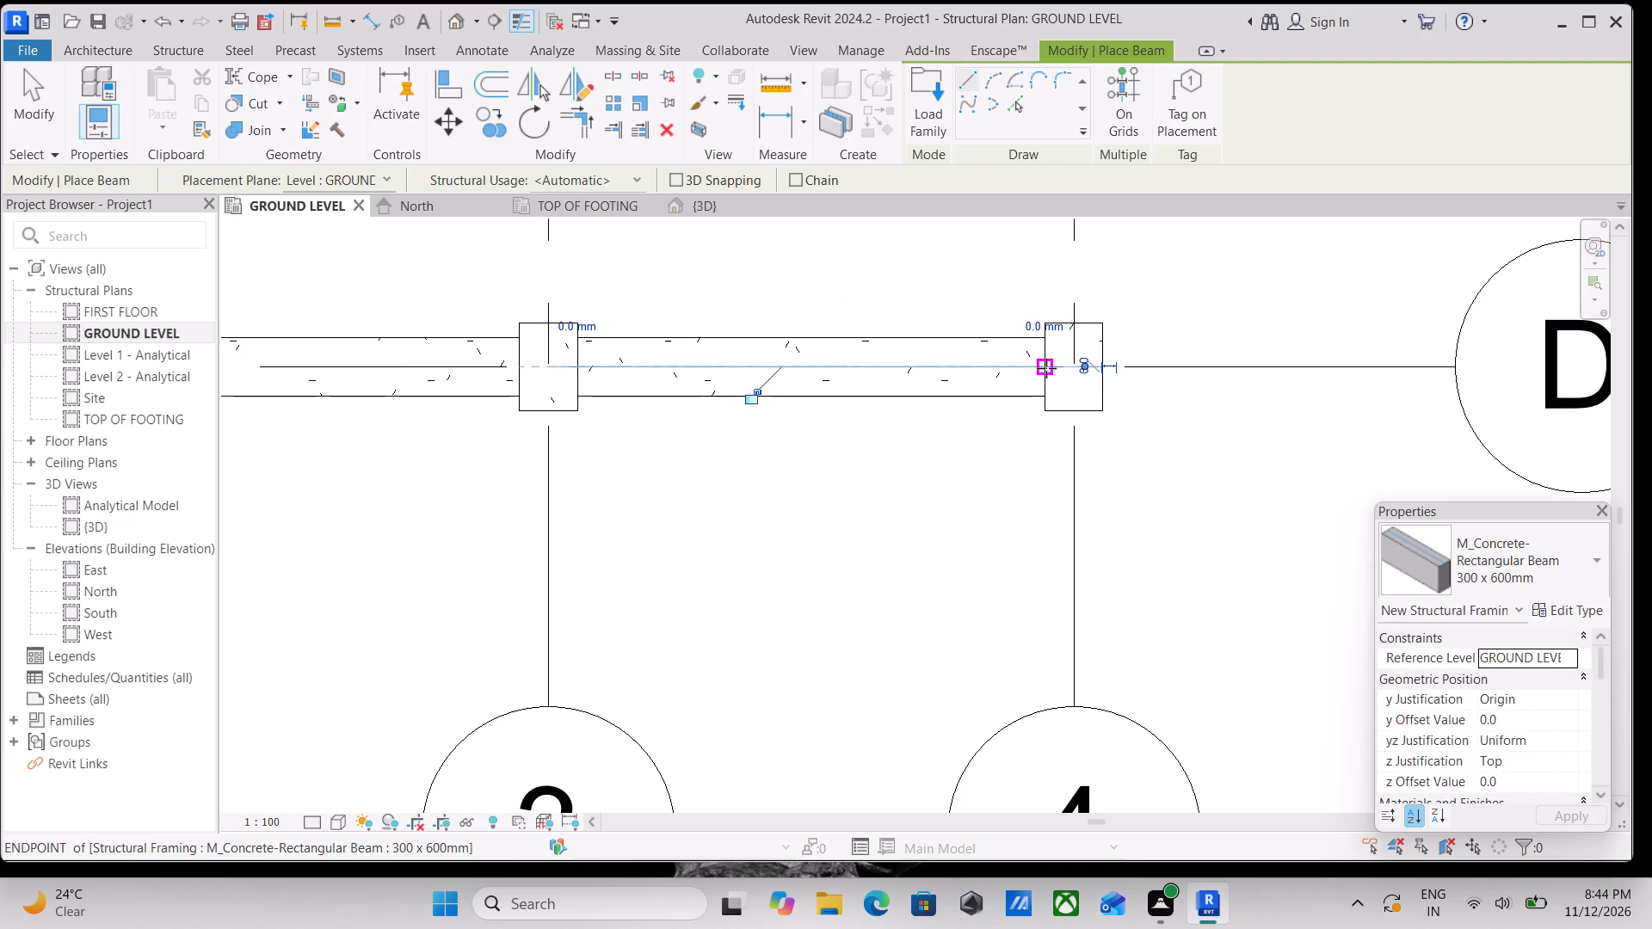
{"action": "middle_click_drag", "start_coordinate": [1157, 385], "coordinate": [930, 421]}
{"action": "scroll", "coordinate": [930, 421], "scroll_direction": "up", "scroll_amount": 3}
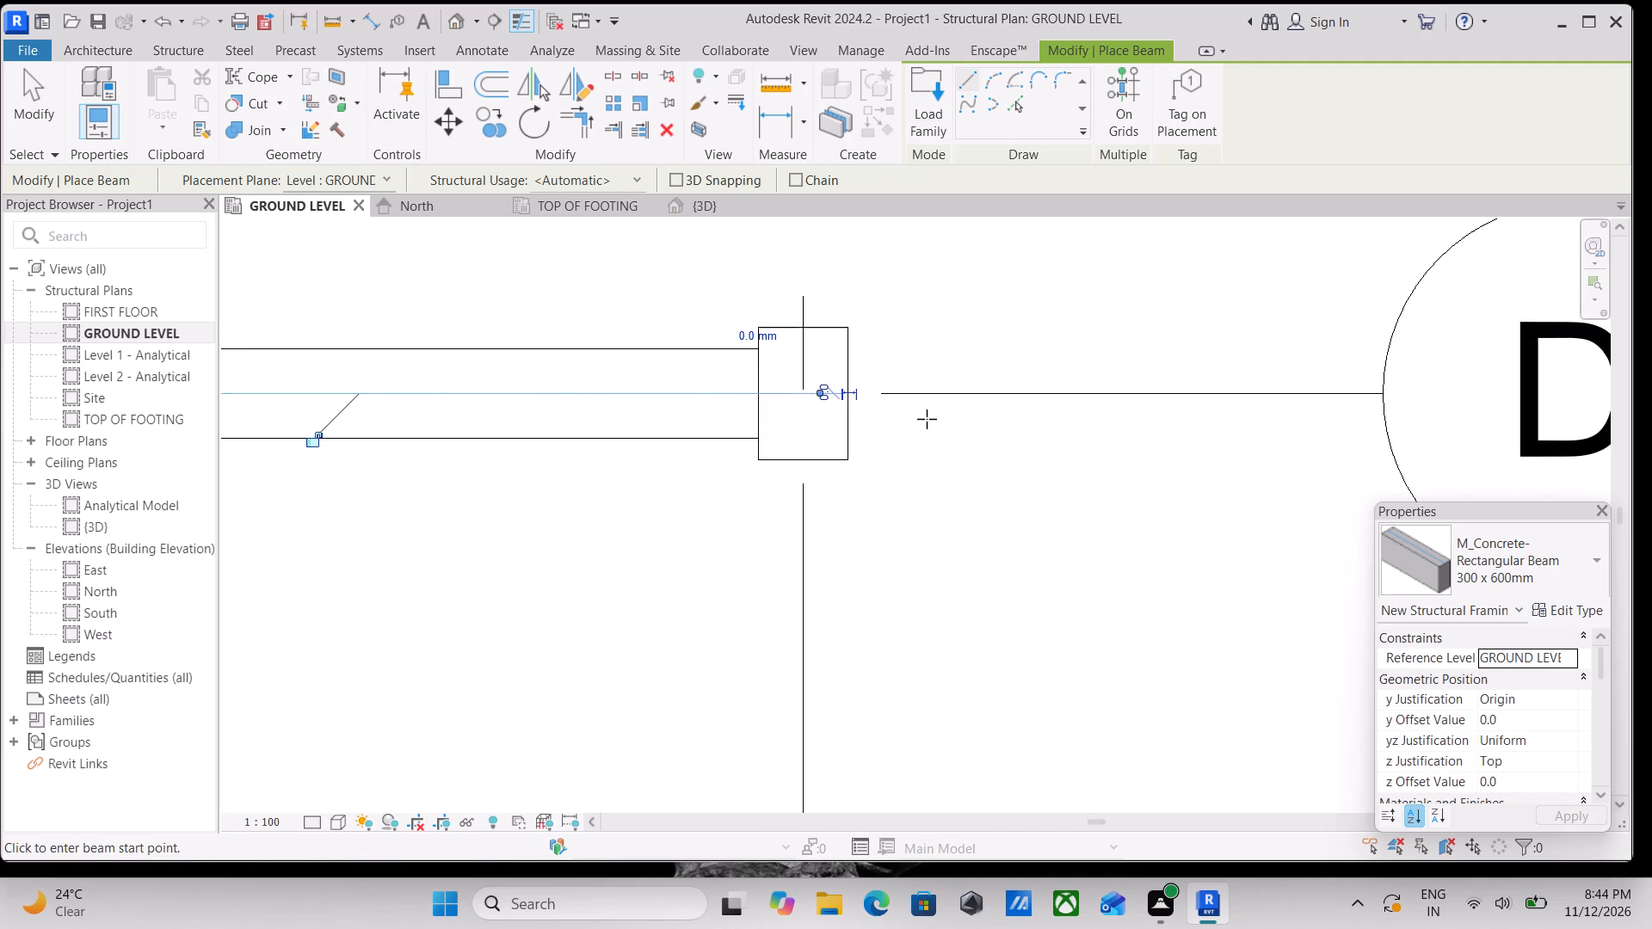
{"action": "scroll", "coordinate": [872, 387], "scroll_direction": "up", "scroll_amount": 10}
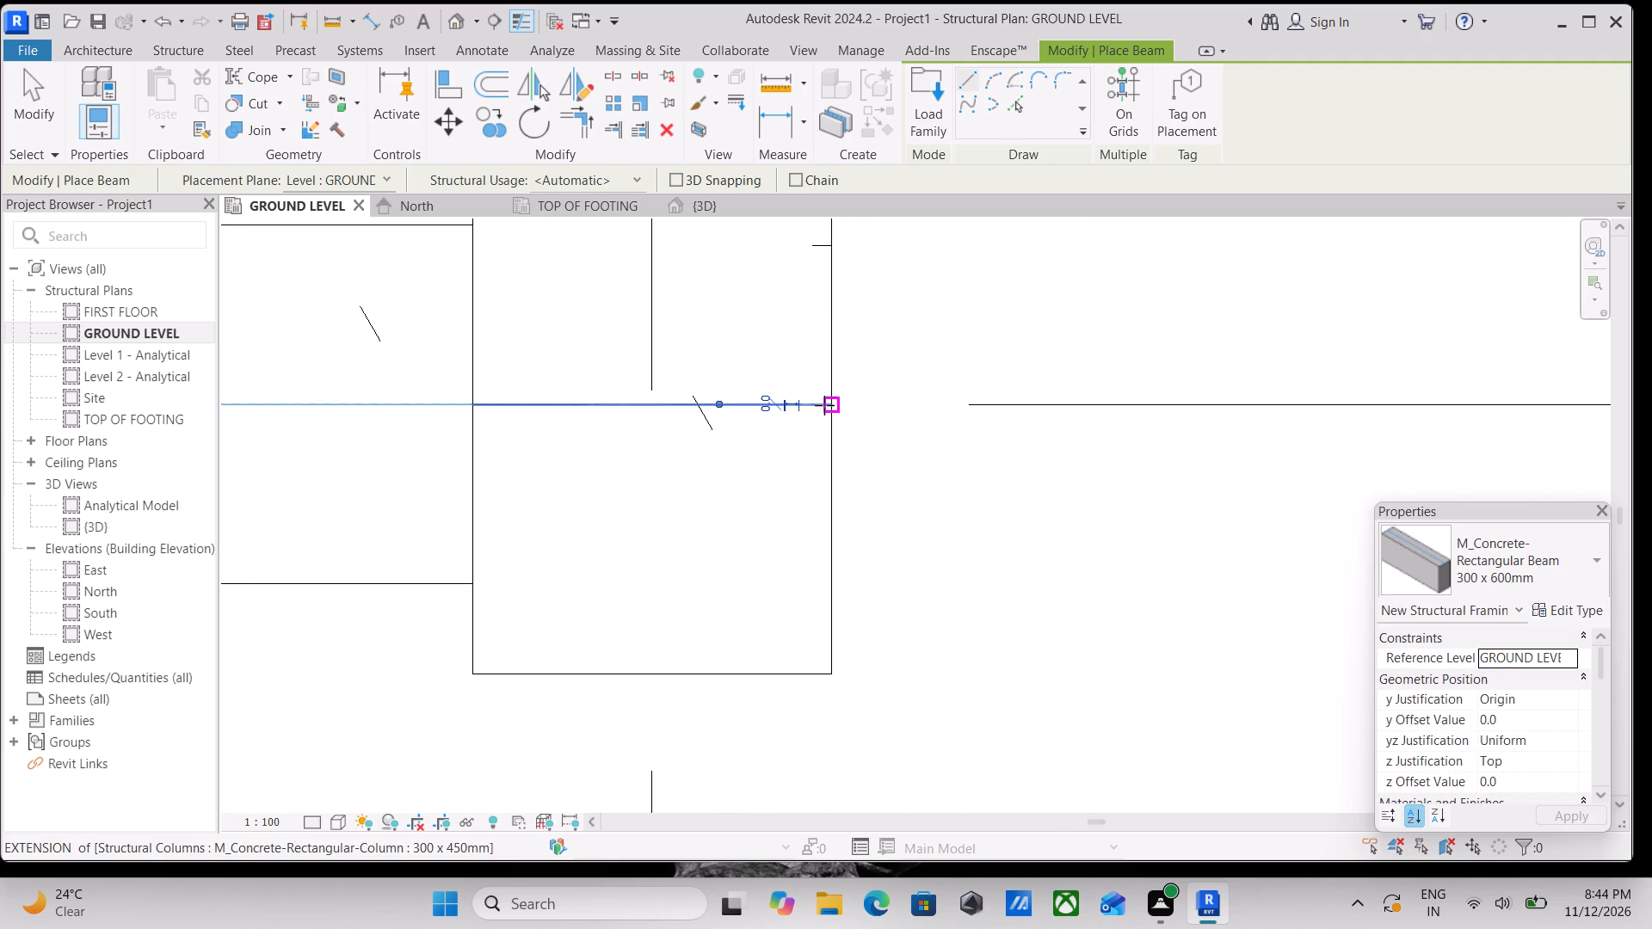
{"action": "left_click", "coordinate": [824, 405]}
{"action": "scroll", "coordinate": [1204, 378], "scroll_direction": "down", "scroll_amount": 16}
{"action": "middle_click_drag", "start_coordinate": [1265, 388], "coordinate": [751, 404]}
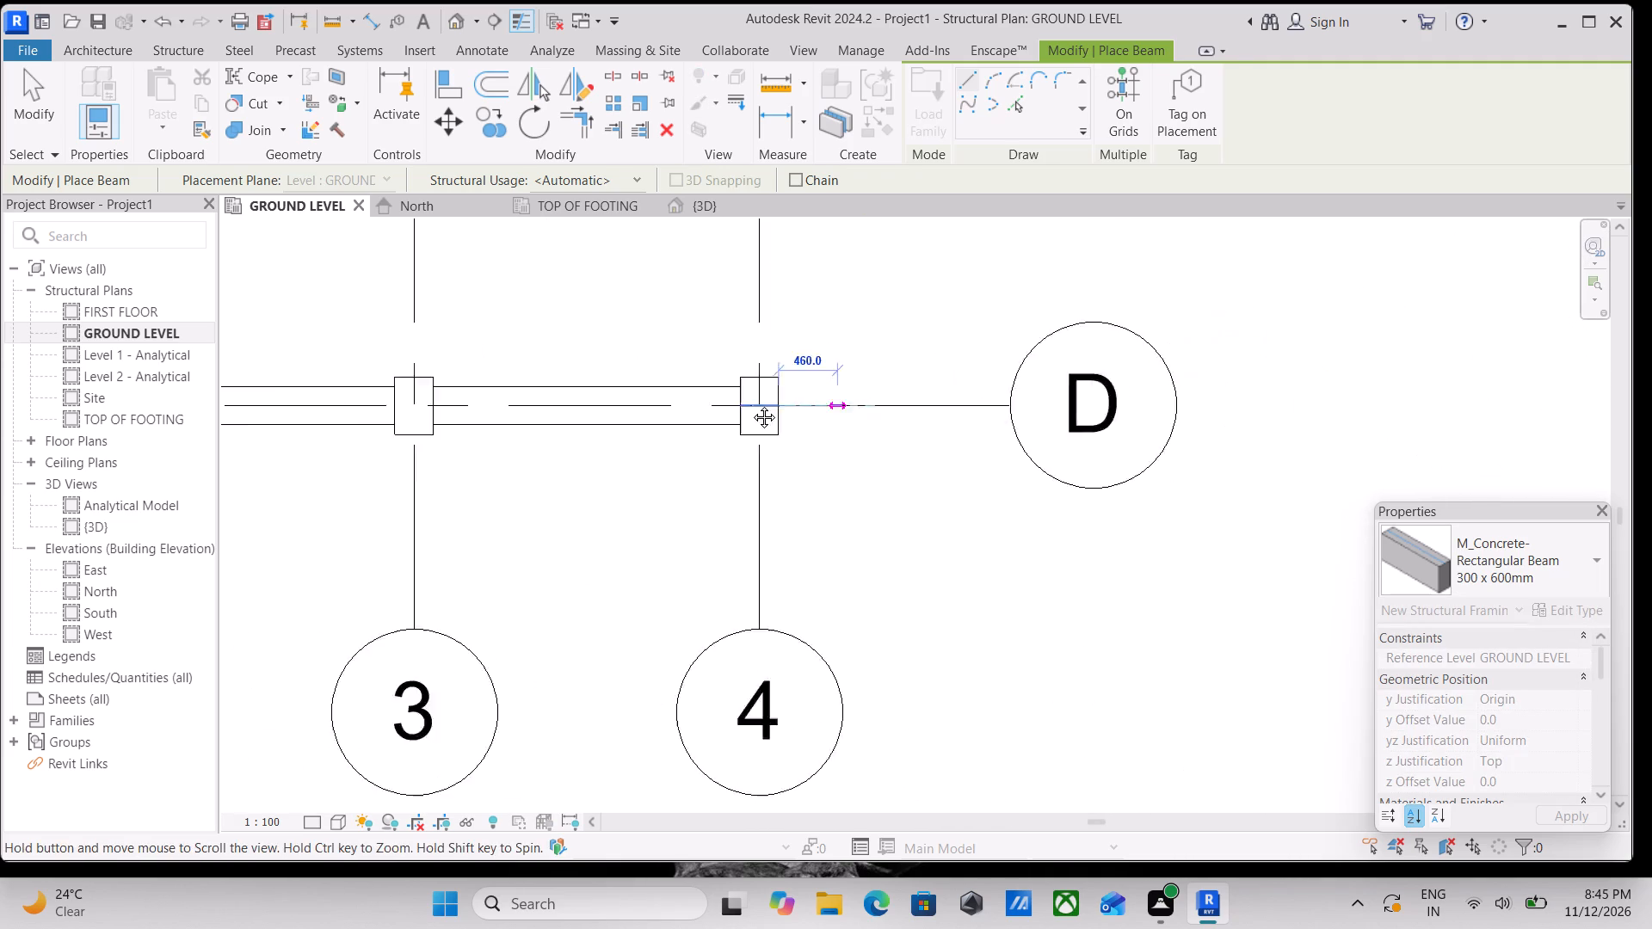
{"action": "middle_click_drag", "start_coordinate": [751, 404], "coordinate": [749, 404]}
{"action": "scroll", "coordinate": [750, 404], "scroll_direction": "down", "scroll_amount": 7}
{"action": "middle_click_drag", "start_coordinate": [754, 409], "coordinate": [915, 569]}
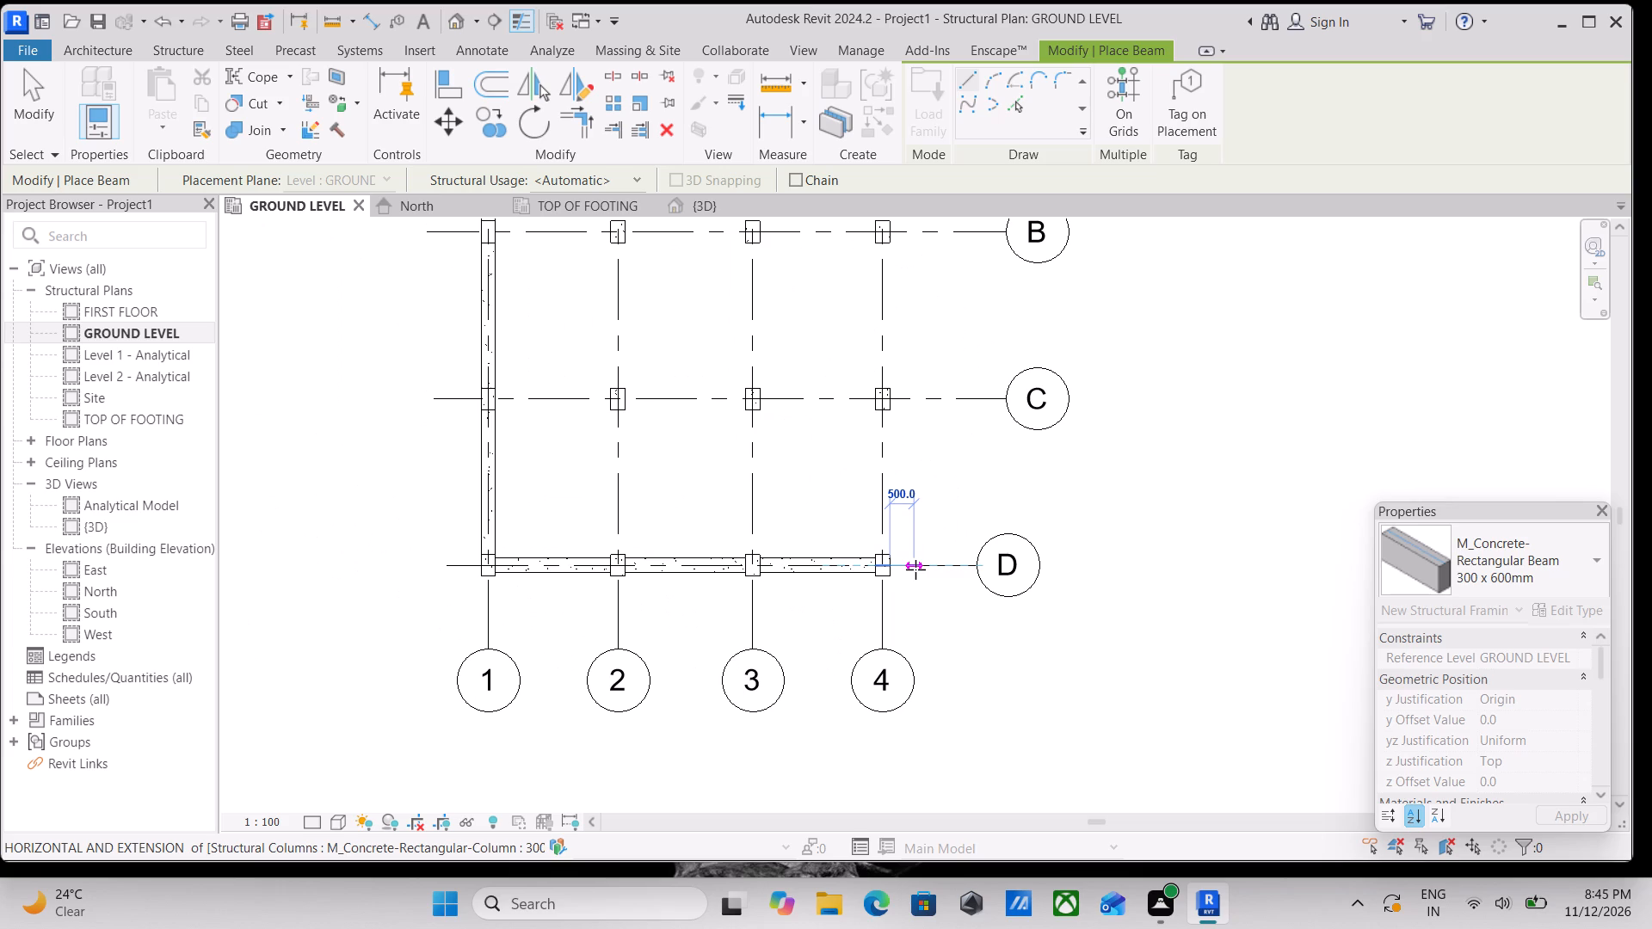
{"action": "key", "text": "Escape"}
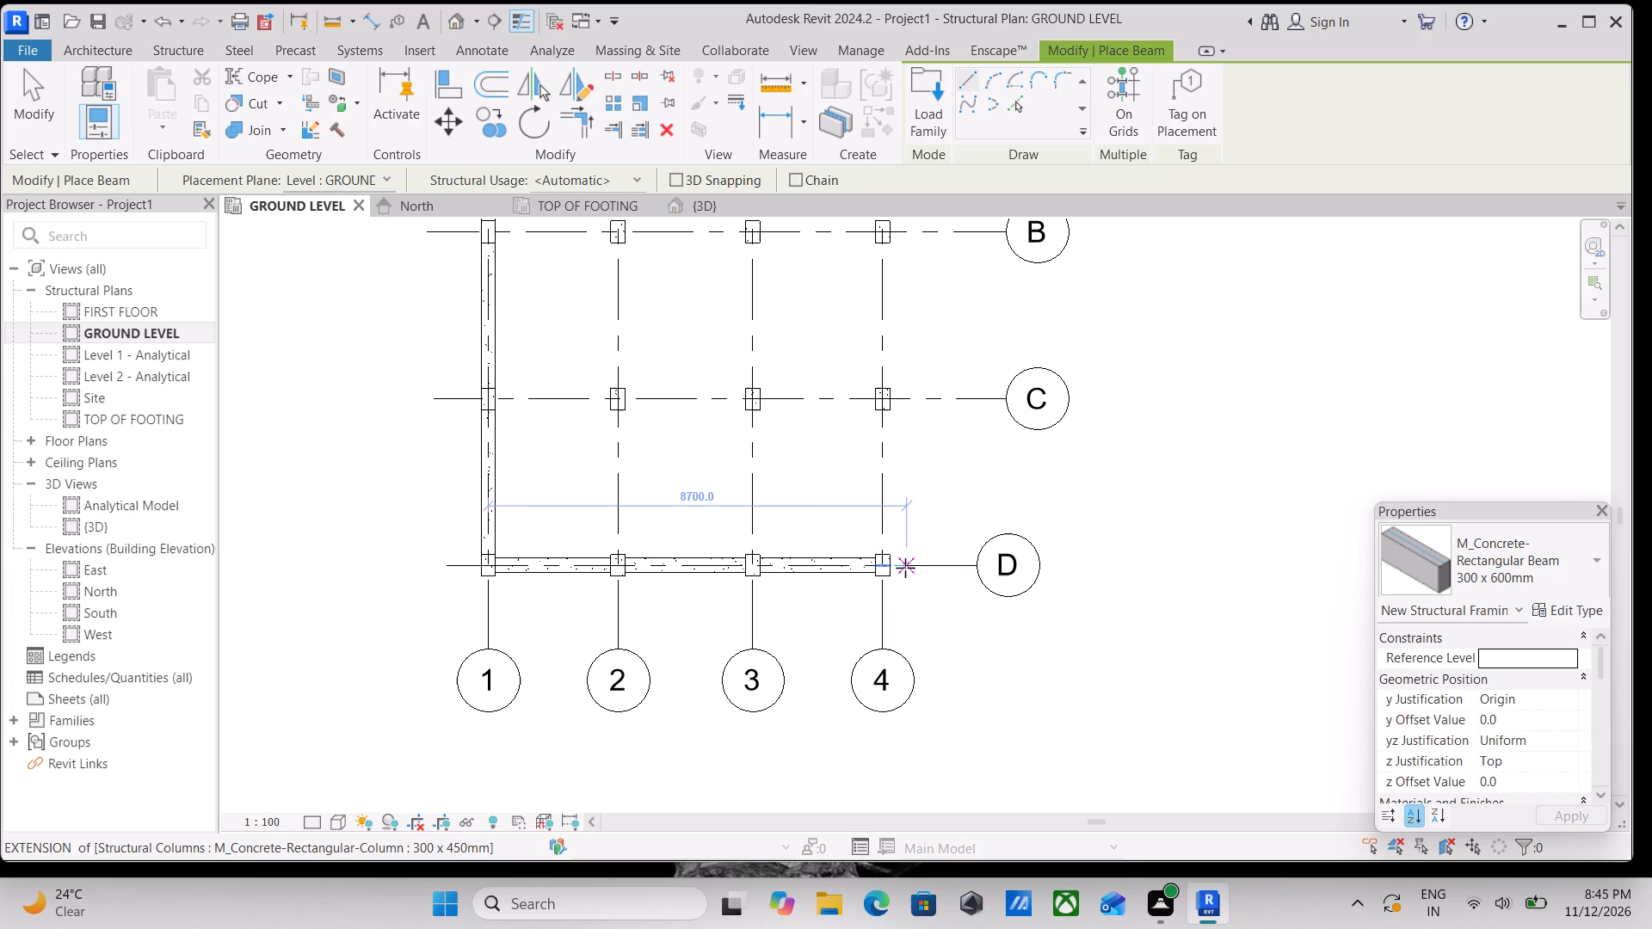
Place a 300 x 600mm concrete beam on grid 4 between the facing sides of the columns at grids D and C.
{"action": "scroll", "coordinate": [901, 567], "scroll_direction": "up", "scroll_amount": 4}
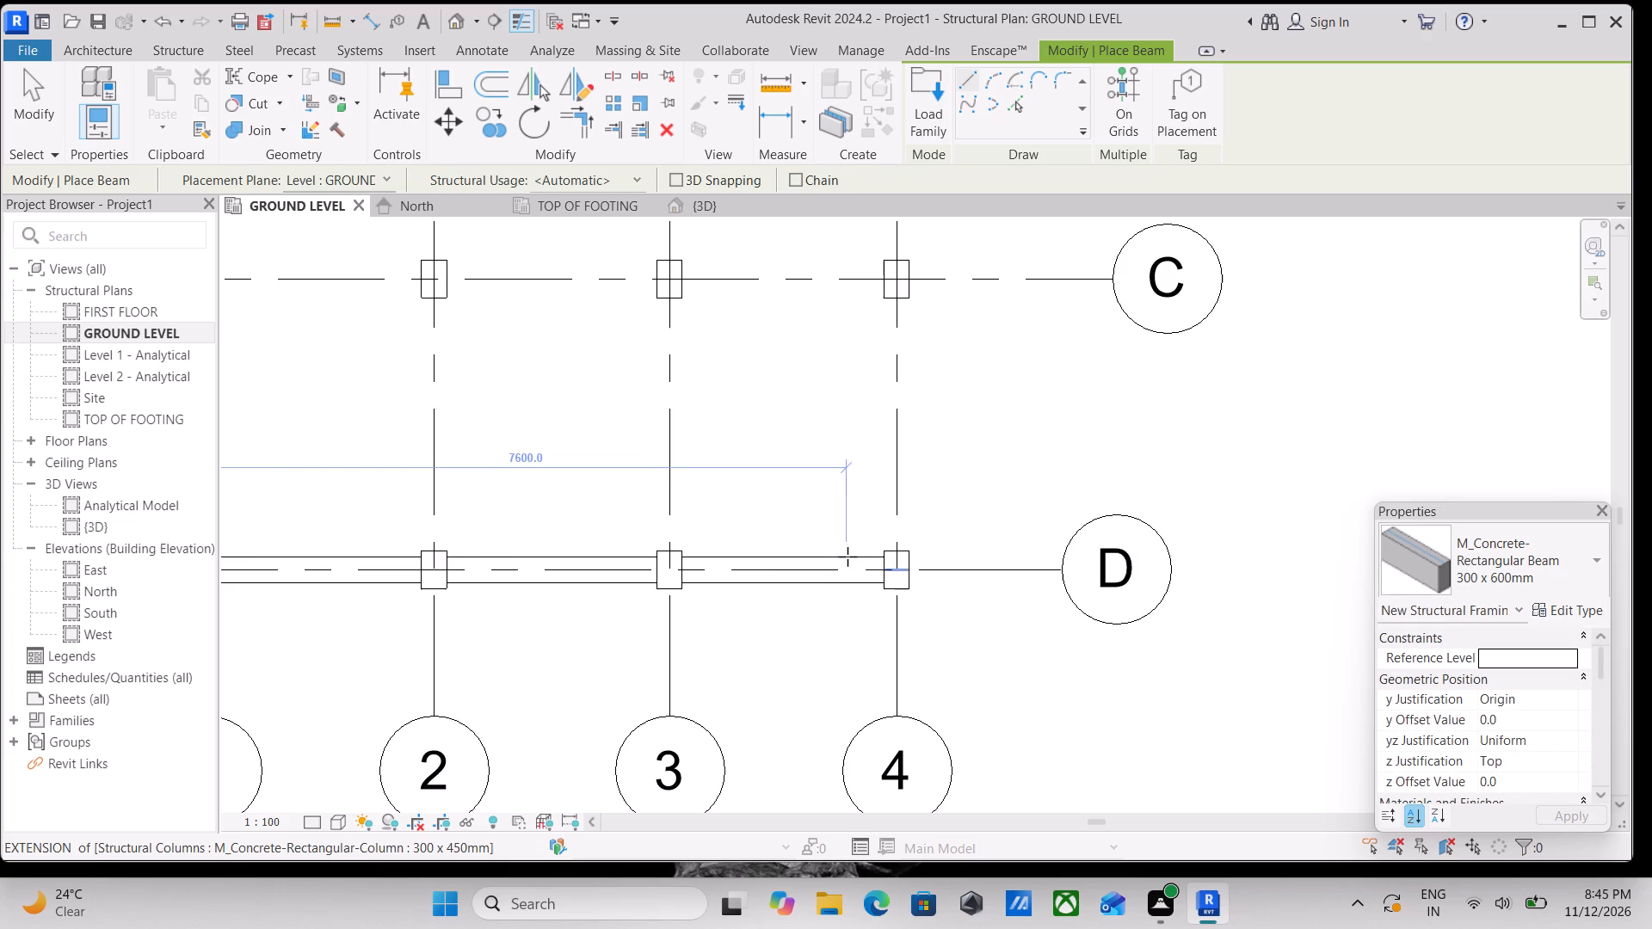
{"action": "scroll", "coordinate": [903, 558], "scroll_direction": "up", "scroll_amount": 3}
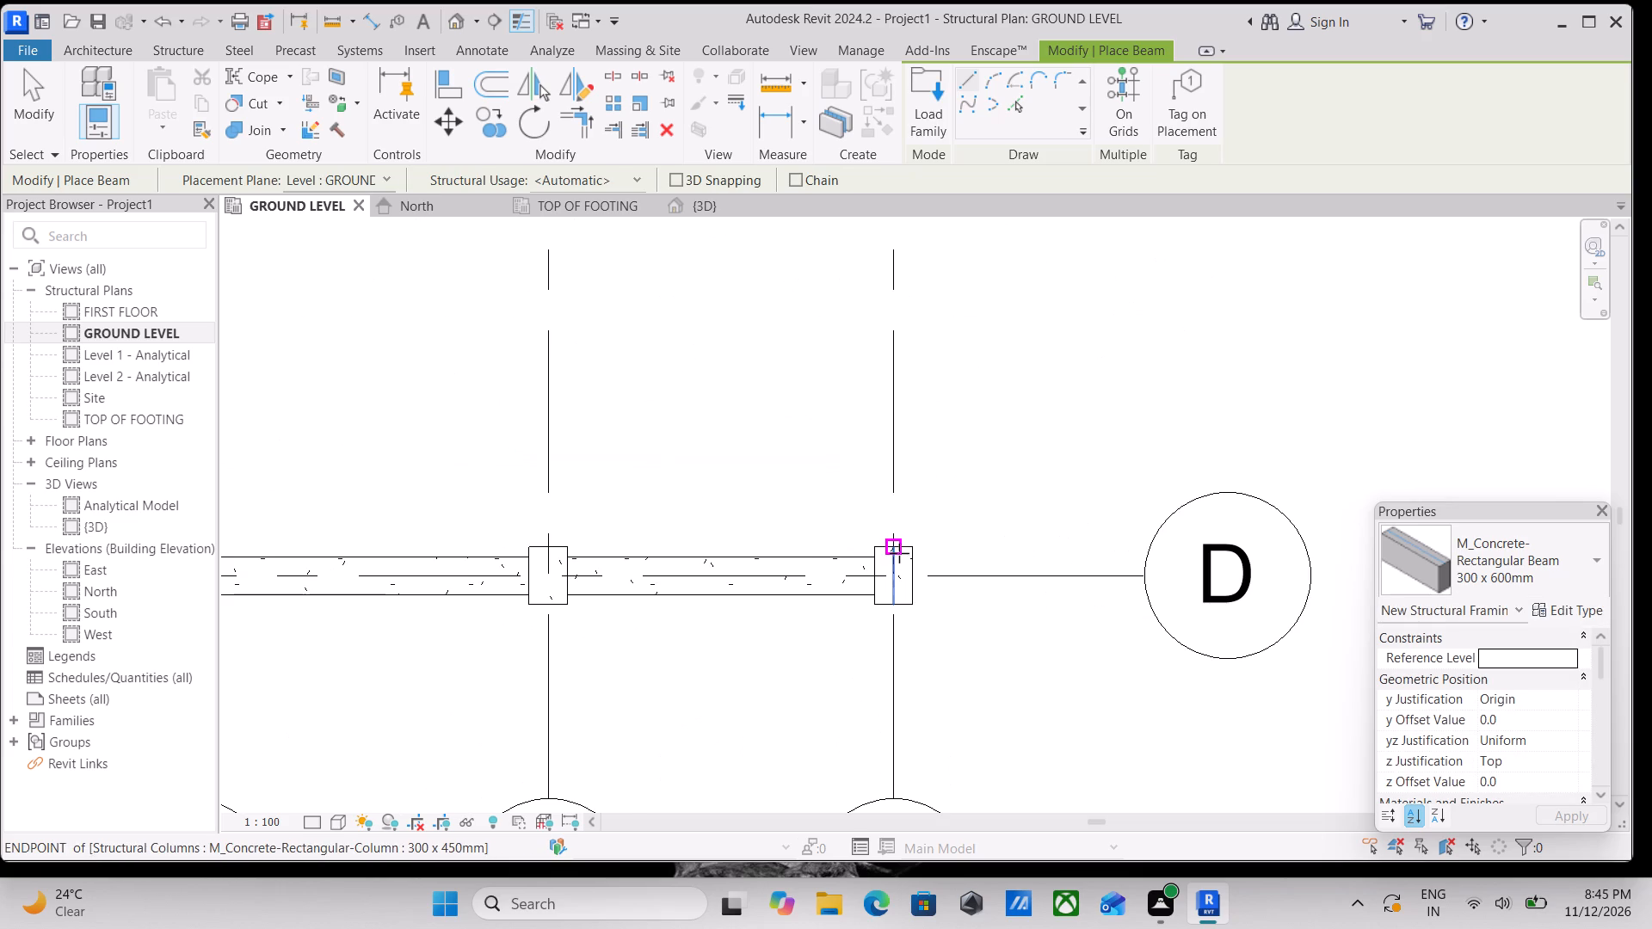
{"action": "left_click", "coordinate": [897, 549]}
{"action": "middle_click_drag", "start_coordinate": [863, 401], "coordinate": [976, 578]}
{"action": "scroll", "coordinate": [1000, 552], "scroll_direction": "down", "scroll_amount": 4}
{"action": "middle_click_drag", "start_coordinate": [1002, 551], "coordinate": [1049, 630]}
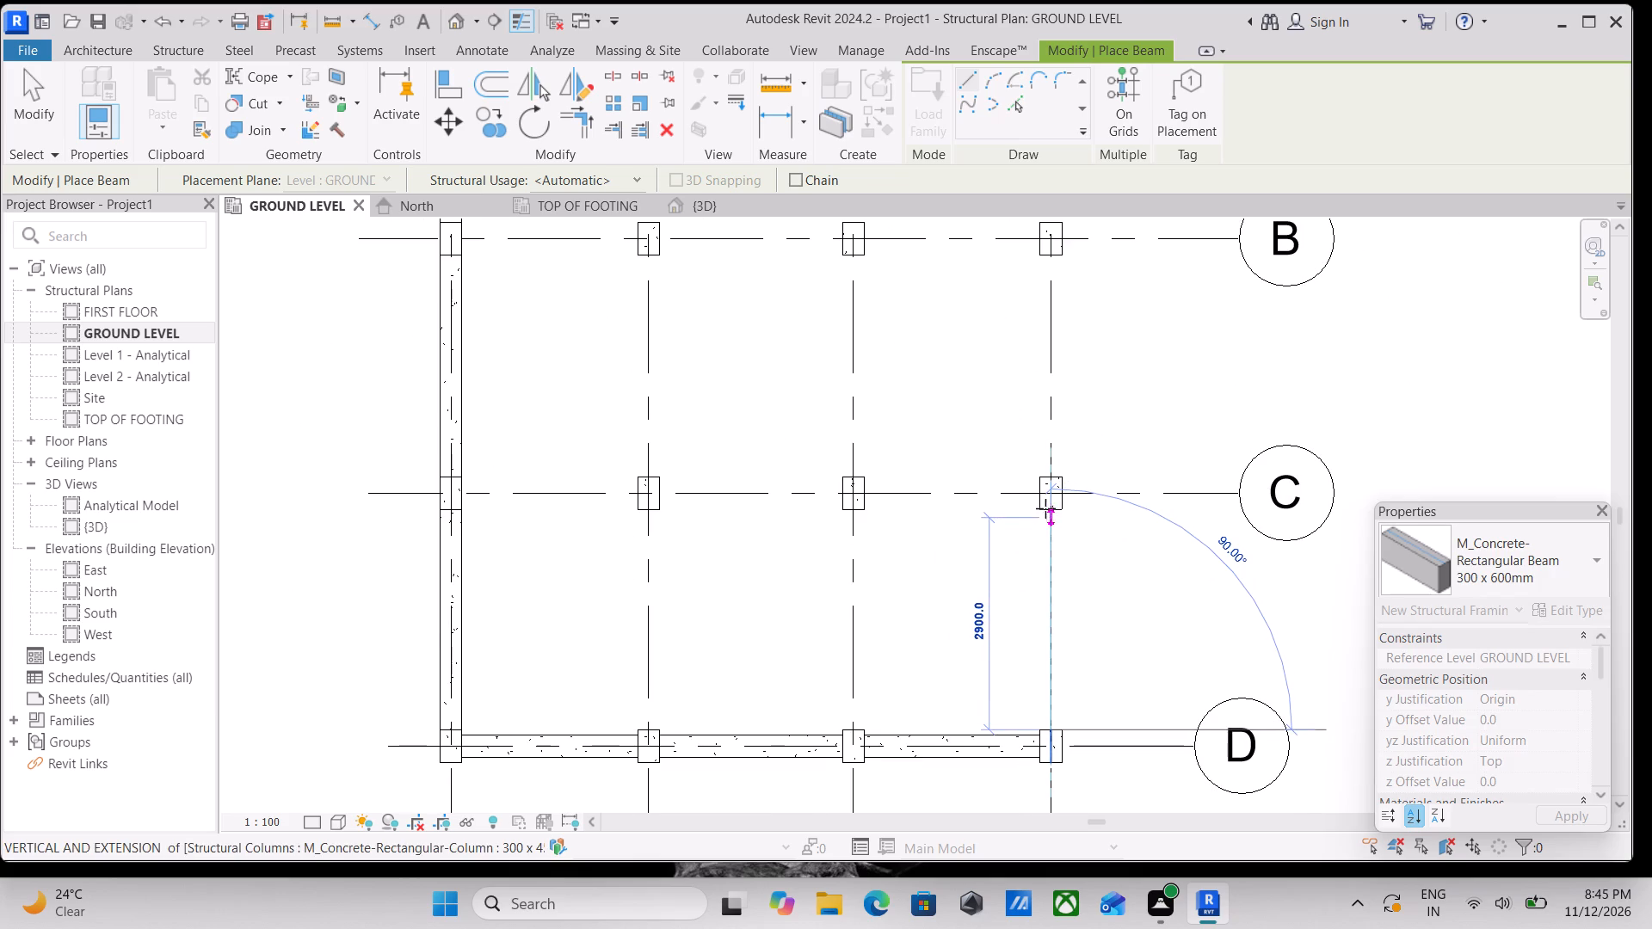
{"action": "left_click", "coordinate": [1051, 504]}
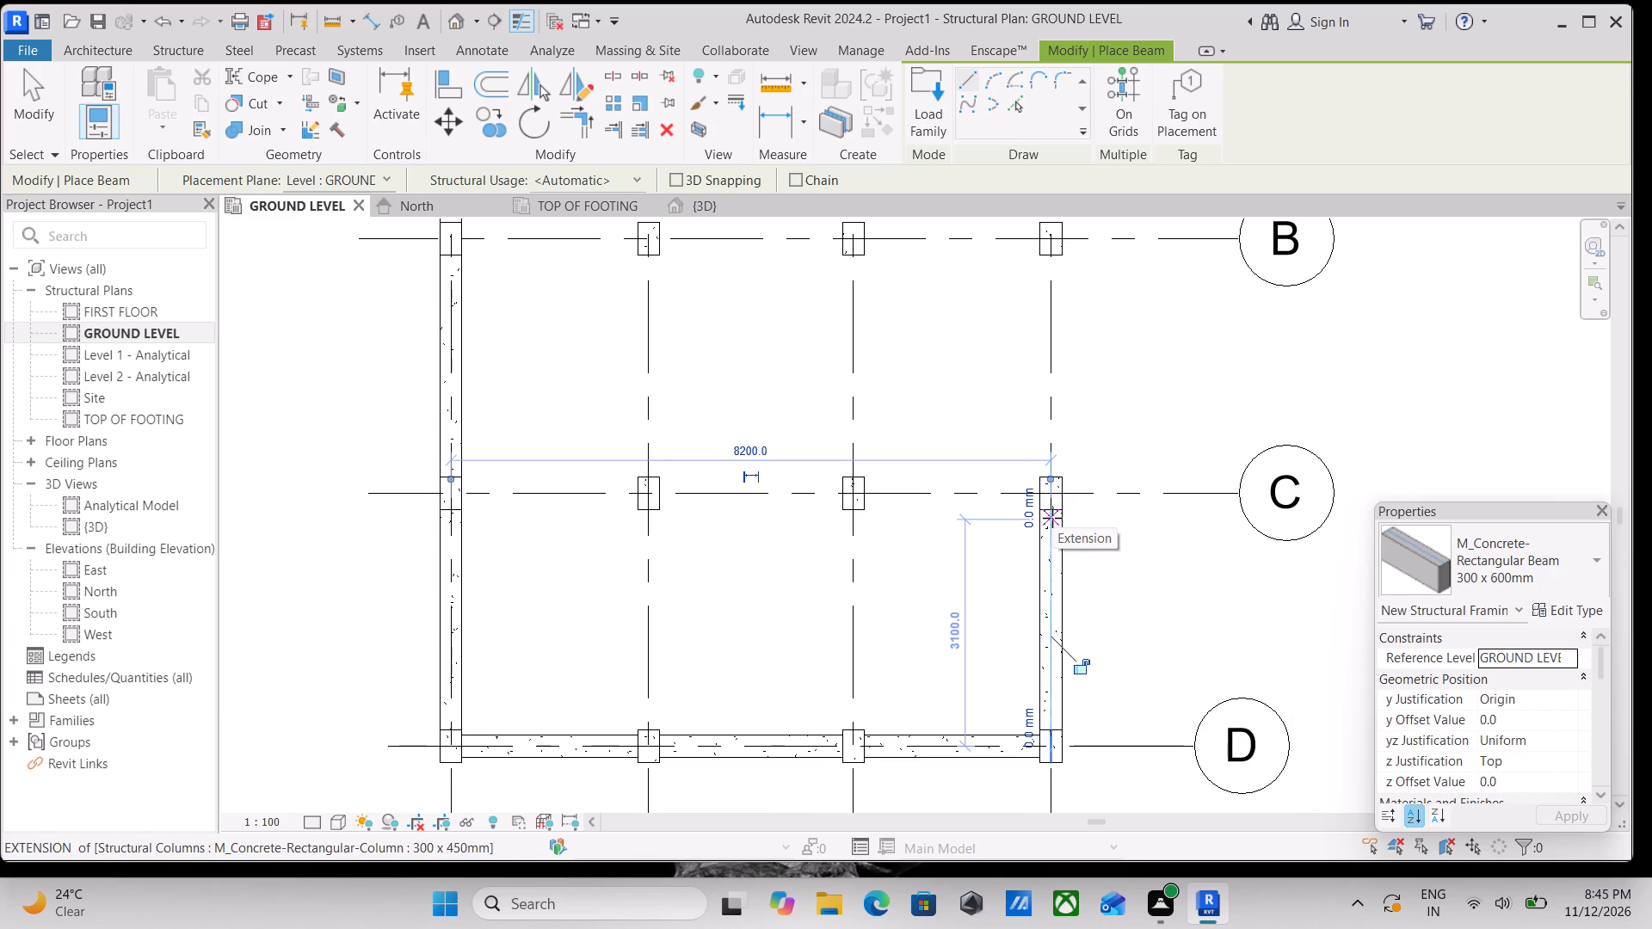
Place a 300 x 600mm concrete beam on grid 4 between the facing sides of the columns at grids C and B.
{"action": "scroll", "coordinate": [1039, 422], "scroll_direction": "up", "scroll_amount": 3}
{"action": "scroll", "coordinate": [1060, 505], "scroll_direction": "up", "scroll_amount": 1}
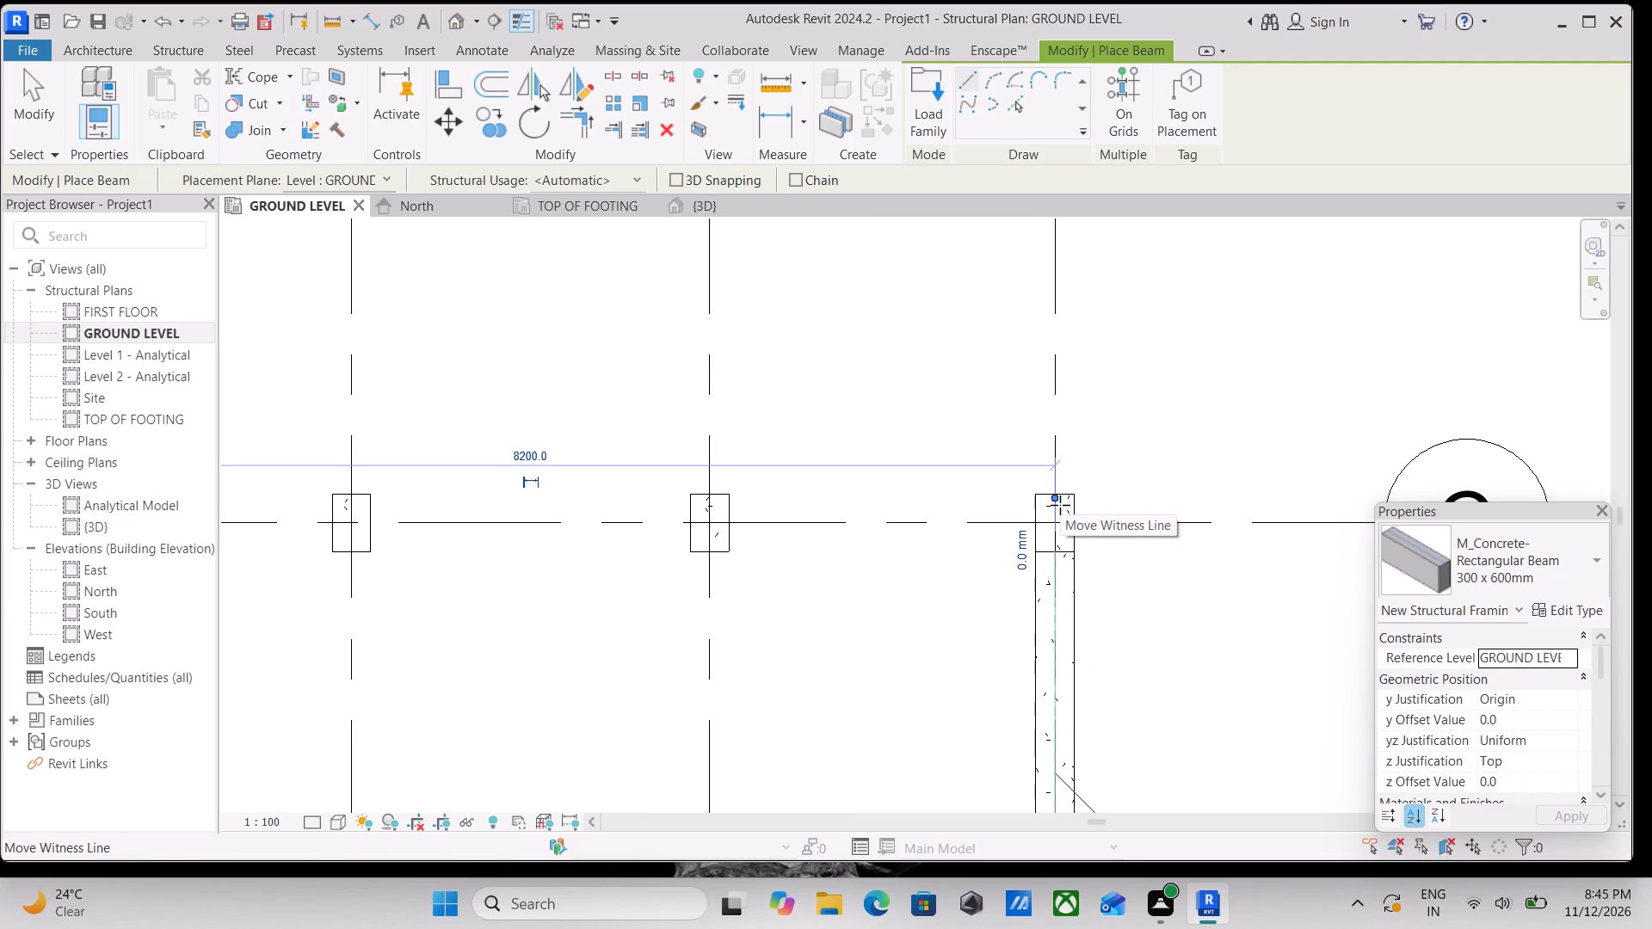
{"action": "scroll", "coordinate": [1060, 505], "scroll_direction": "up", "scroll_amount": 9}
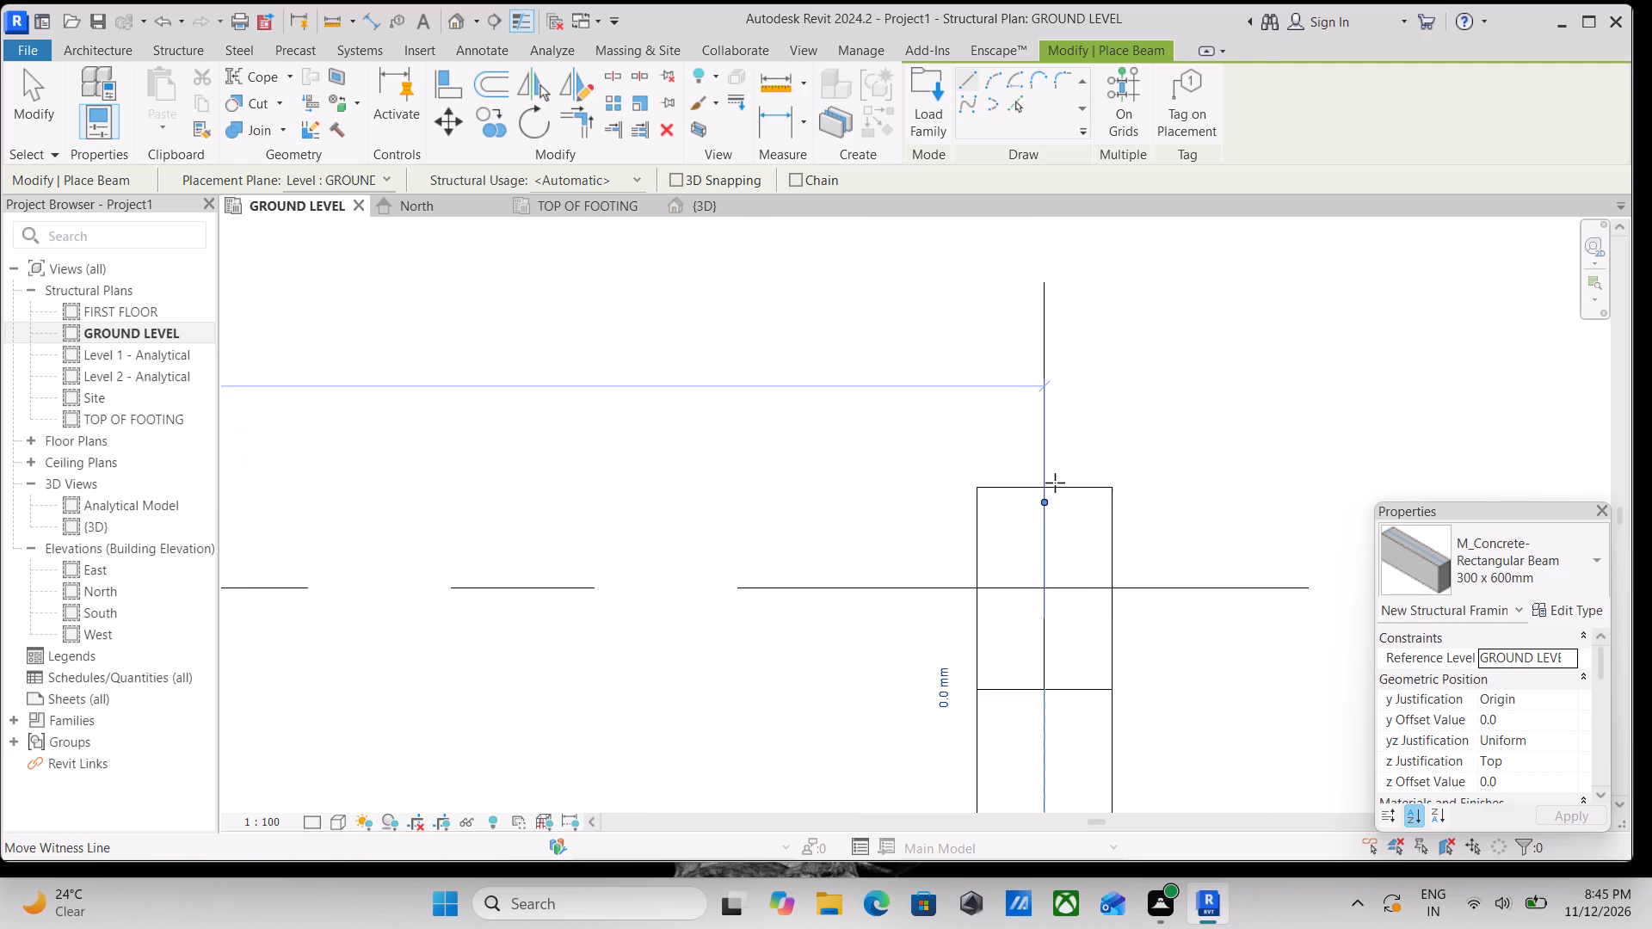
{"action": "scroll", "coordinate": [1040, 485], "scroll_direction": "up", "scroll_amount": 6}
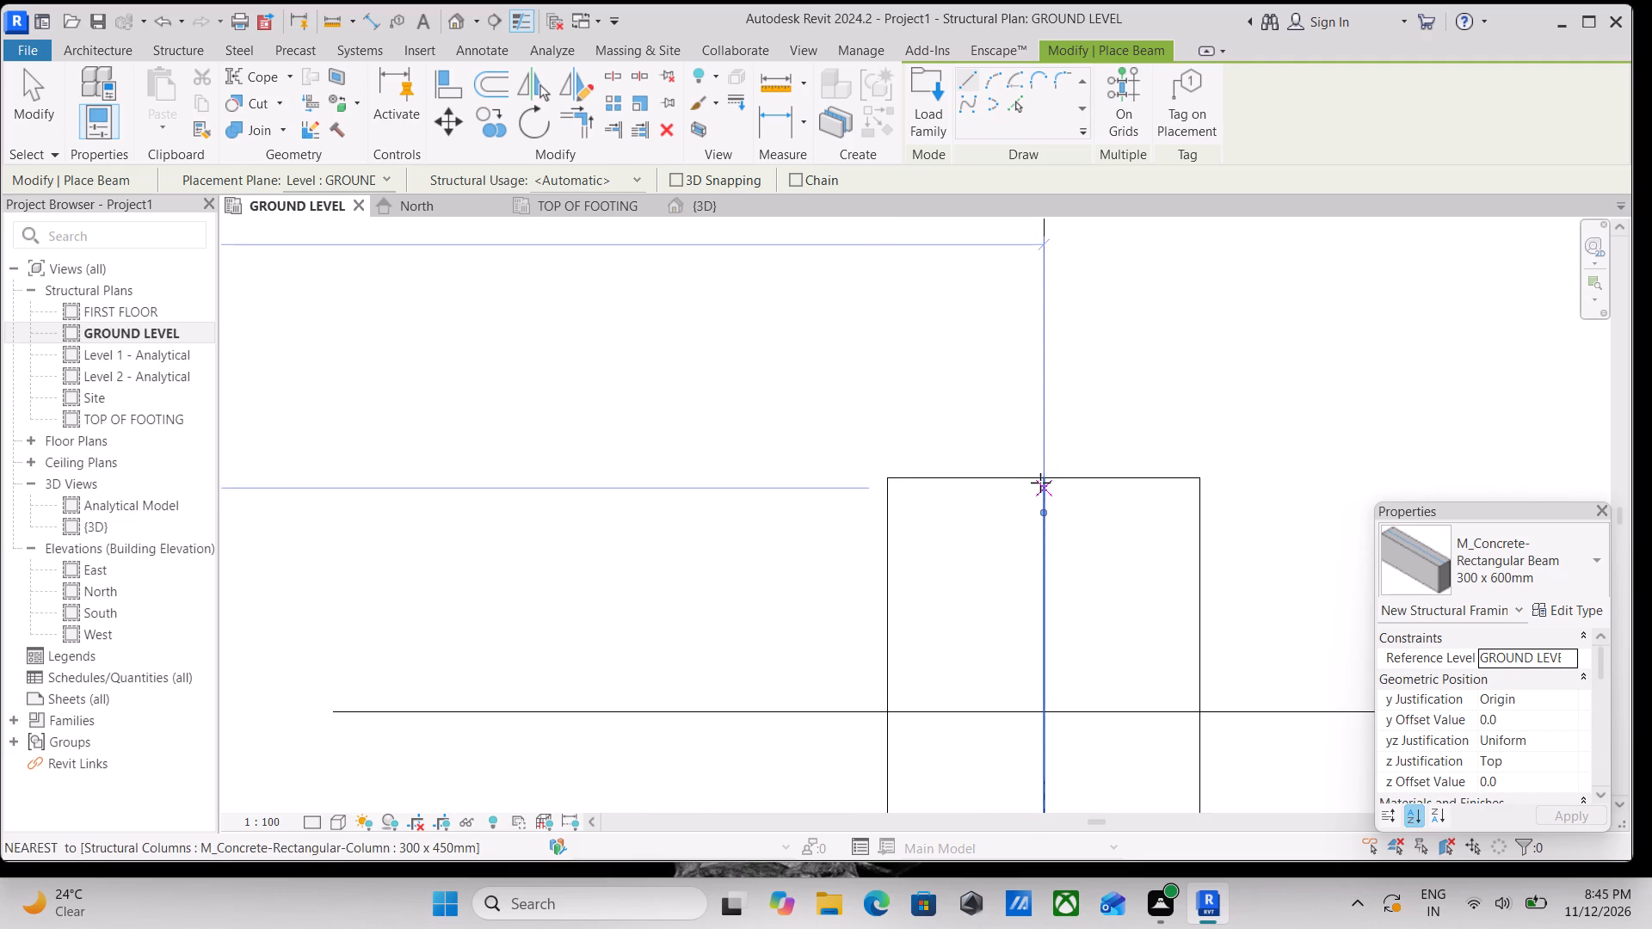
{"action": "left_click", "coordinate": [1040, 482]}
{"action": "scroll", "coordinate": [1045, 332], "scroll_direction": "down", "scroll_amount": 13}
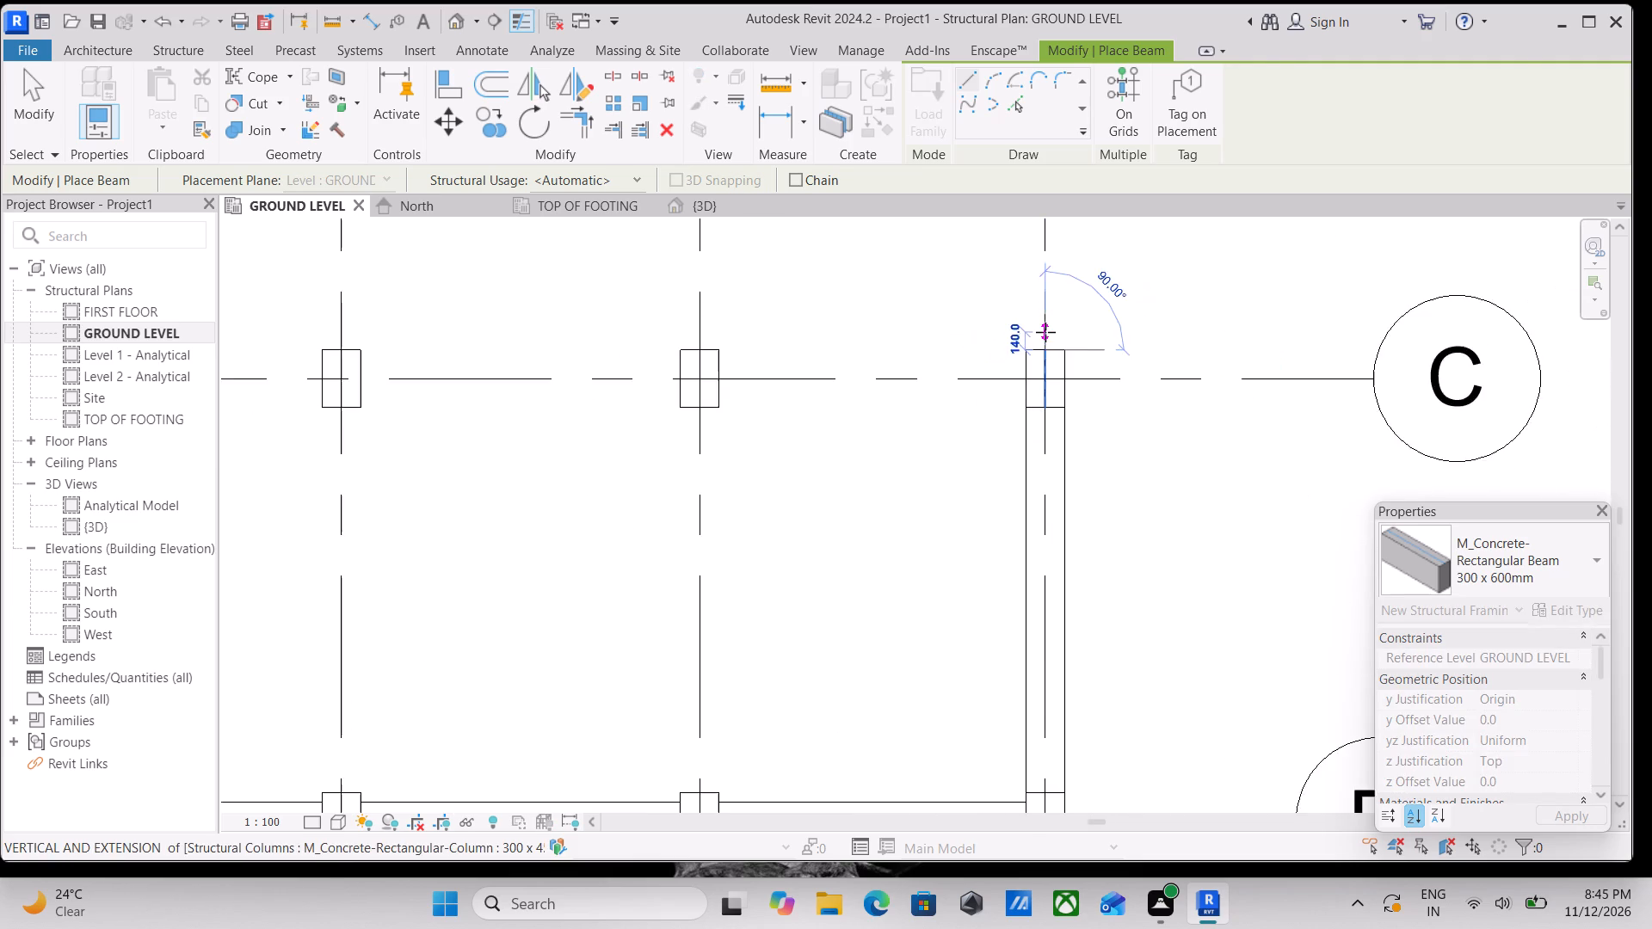
{"action": "scroll", "coordinate": [1045, 332], "scroll_direction": "down", "scroll_amount": 7}
{"action": "middle_click_drag", "start_coordinate": [1045, 332], "coordinate": [1142, 661]}
{"action": "scroll", "coordinate": [1092, 441], "scroll_direction": "up", "scroll_amount": 1}
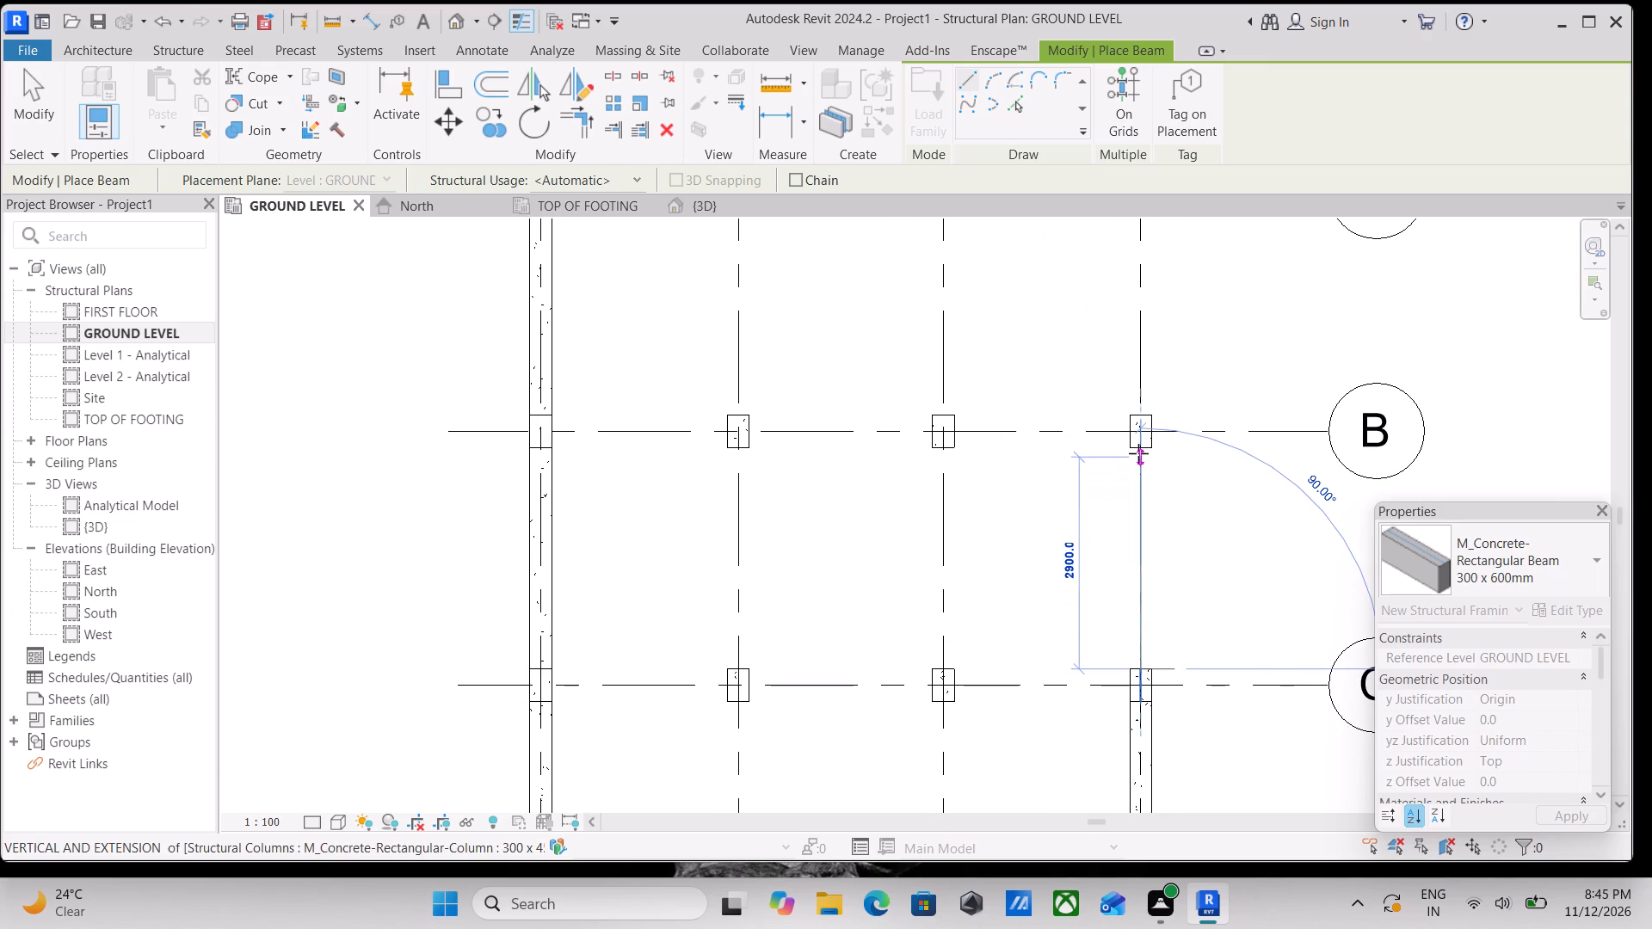
{"action": "left_click", "coordinate": [1138, 441]}
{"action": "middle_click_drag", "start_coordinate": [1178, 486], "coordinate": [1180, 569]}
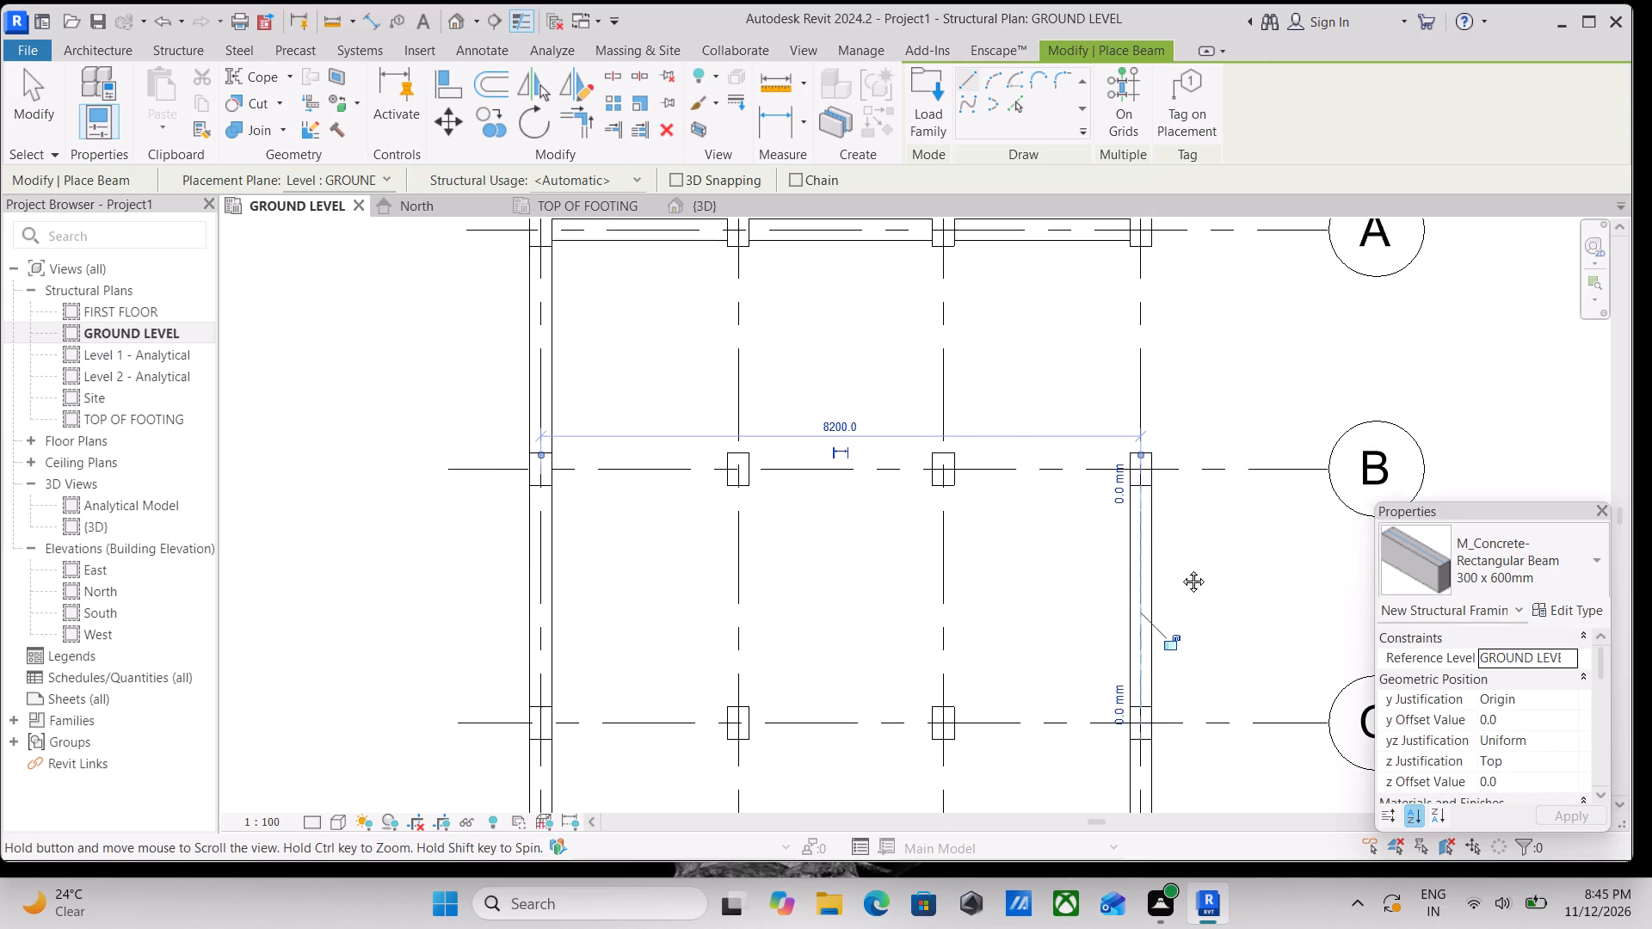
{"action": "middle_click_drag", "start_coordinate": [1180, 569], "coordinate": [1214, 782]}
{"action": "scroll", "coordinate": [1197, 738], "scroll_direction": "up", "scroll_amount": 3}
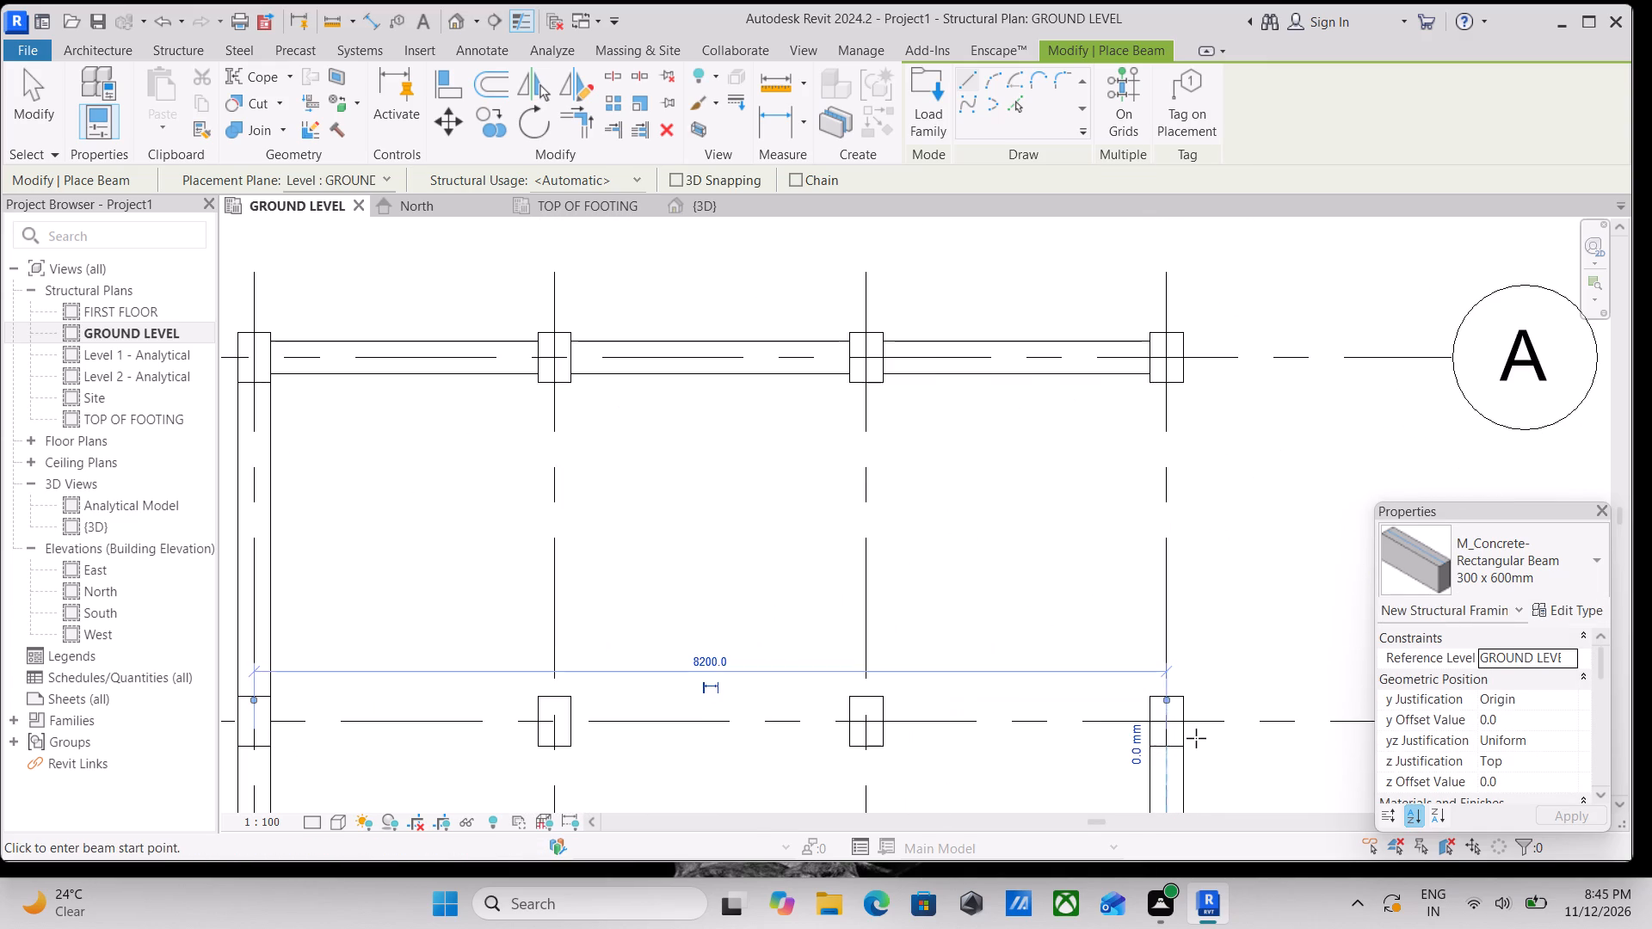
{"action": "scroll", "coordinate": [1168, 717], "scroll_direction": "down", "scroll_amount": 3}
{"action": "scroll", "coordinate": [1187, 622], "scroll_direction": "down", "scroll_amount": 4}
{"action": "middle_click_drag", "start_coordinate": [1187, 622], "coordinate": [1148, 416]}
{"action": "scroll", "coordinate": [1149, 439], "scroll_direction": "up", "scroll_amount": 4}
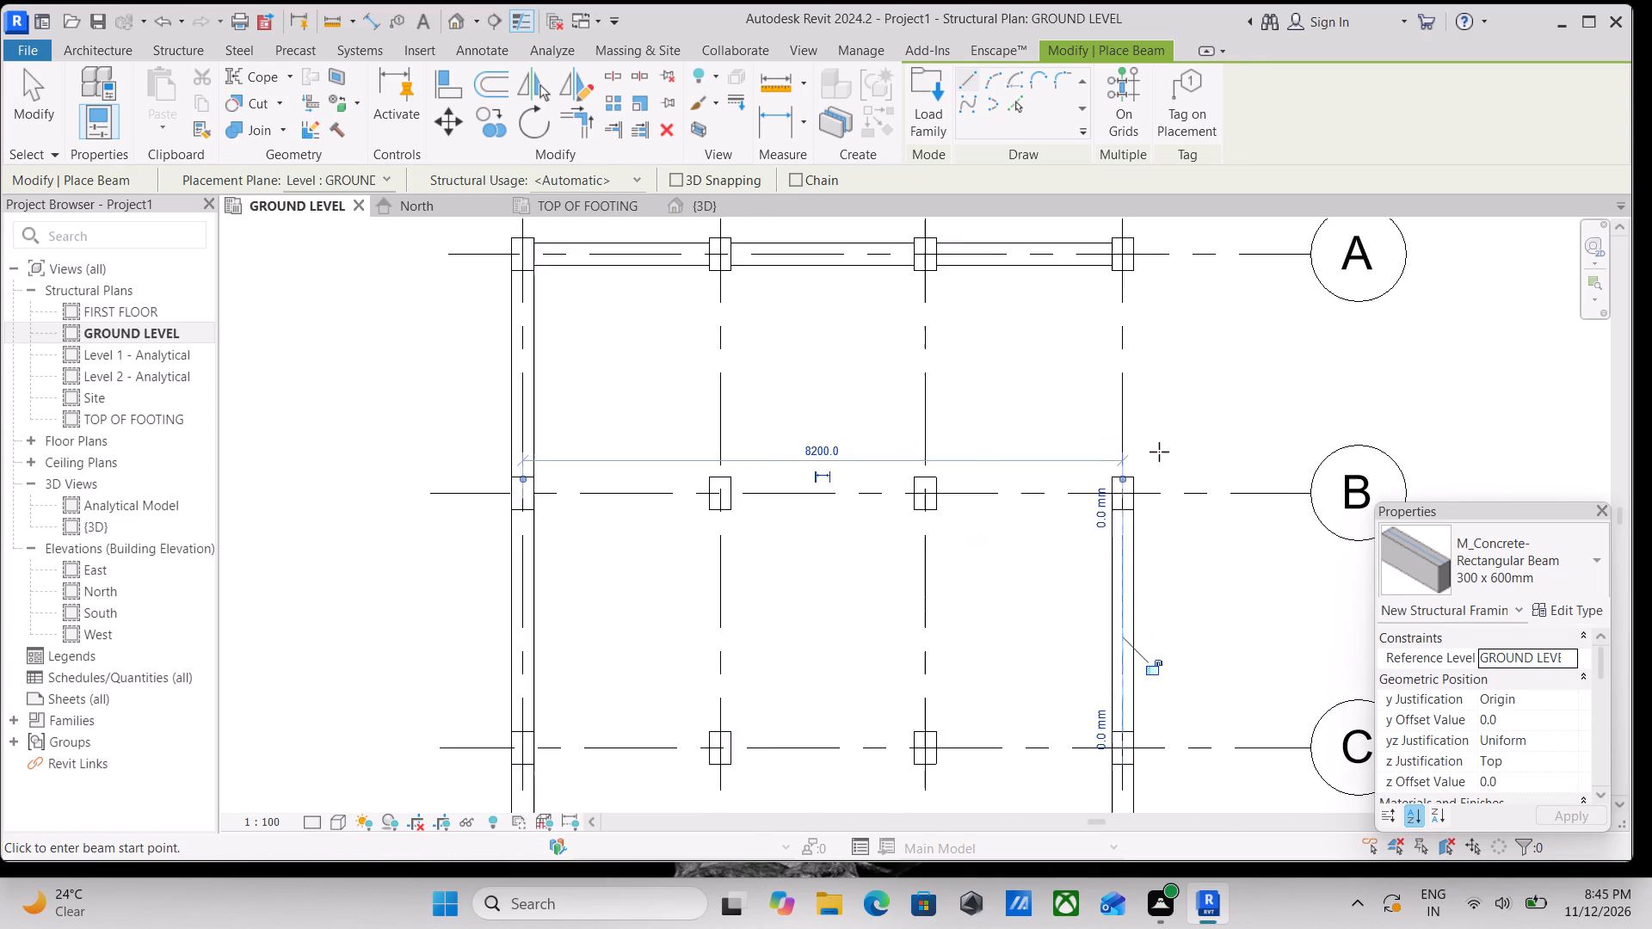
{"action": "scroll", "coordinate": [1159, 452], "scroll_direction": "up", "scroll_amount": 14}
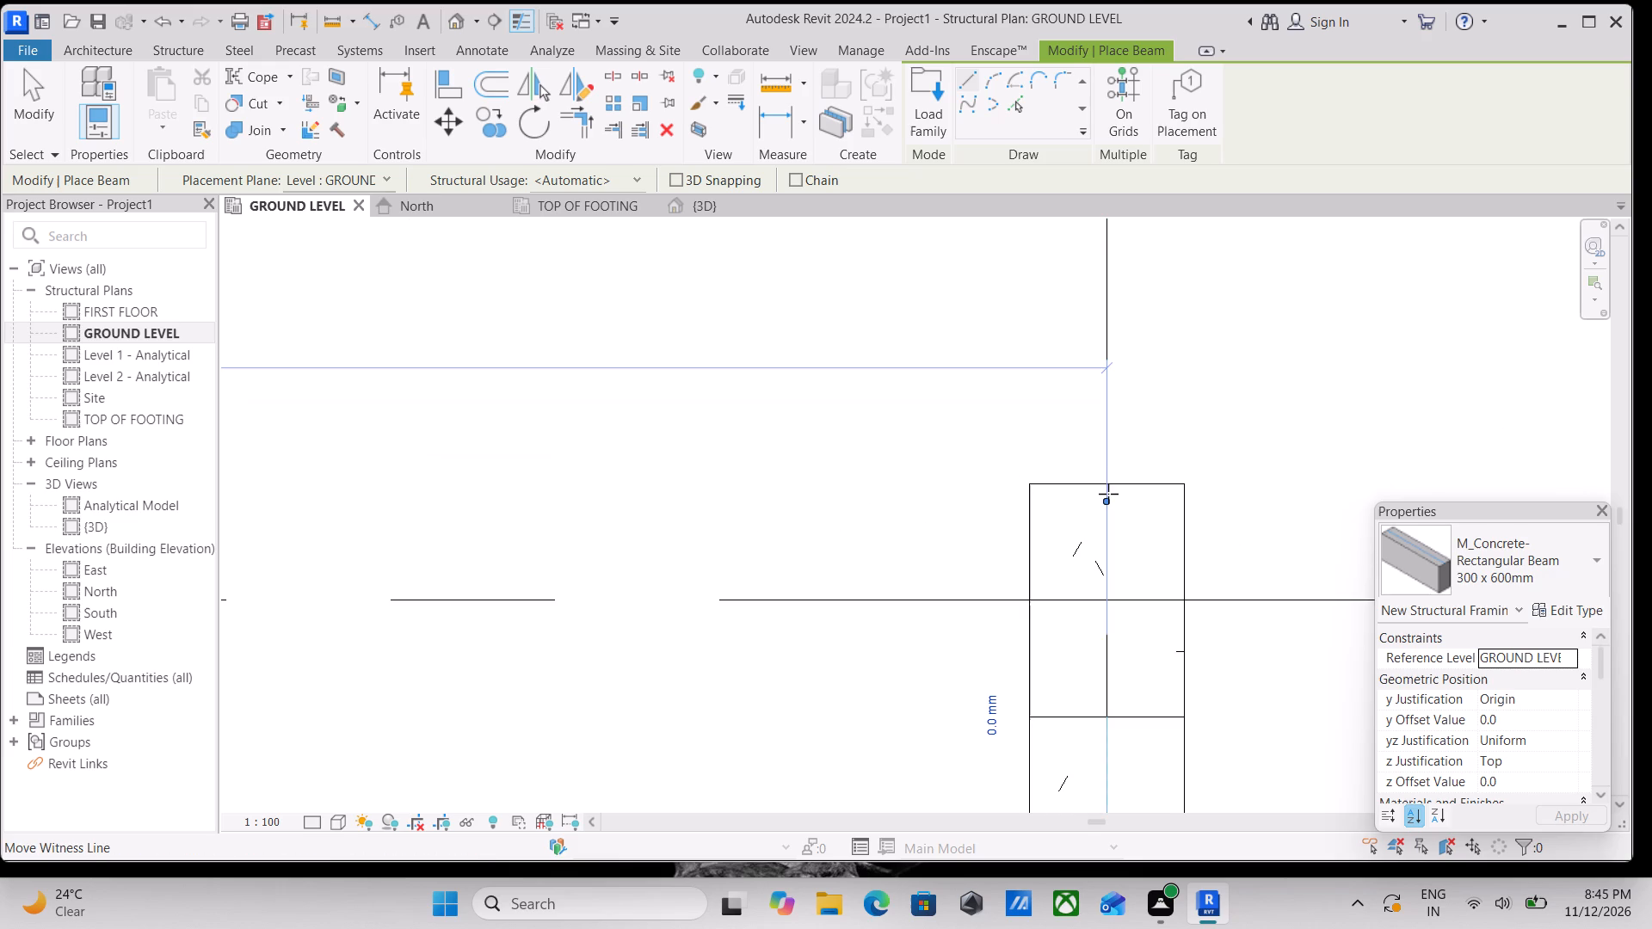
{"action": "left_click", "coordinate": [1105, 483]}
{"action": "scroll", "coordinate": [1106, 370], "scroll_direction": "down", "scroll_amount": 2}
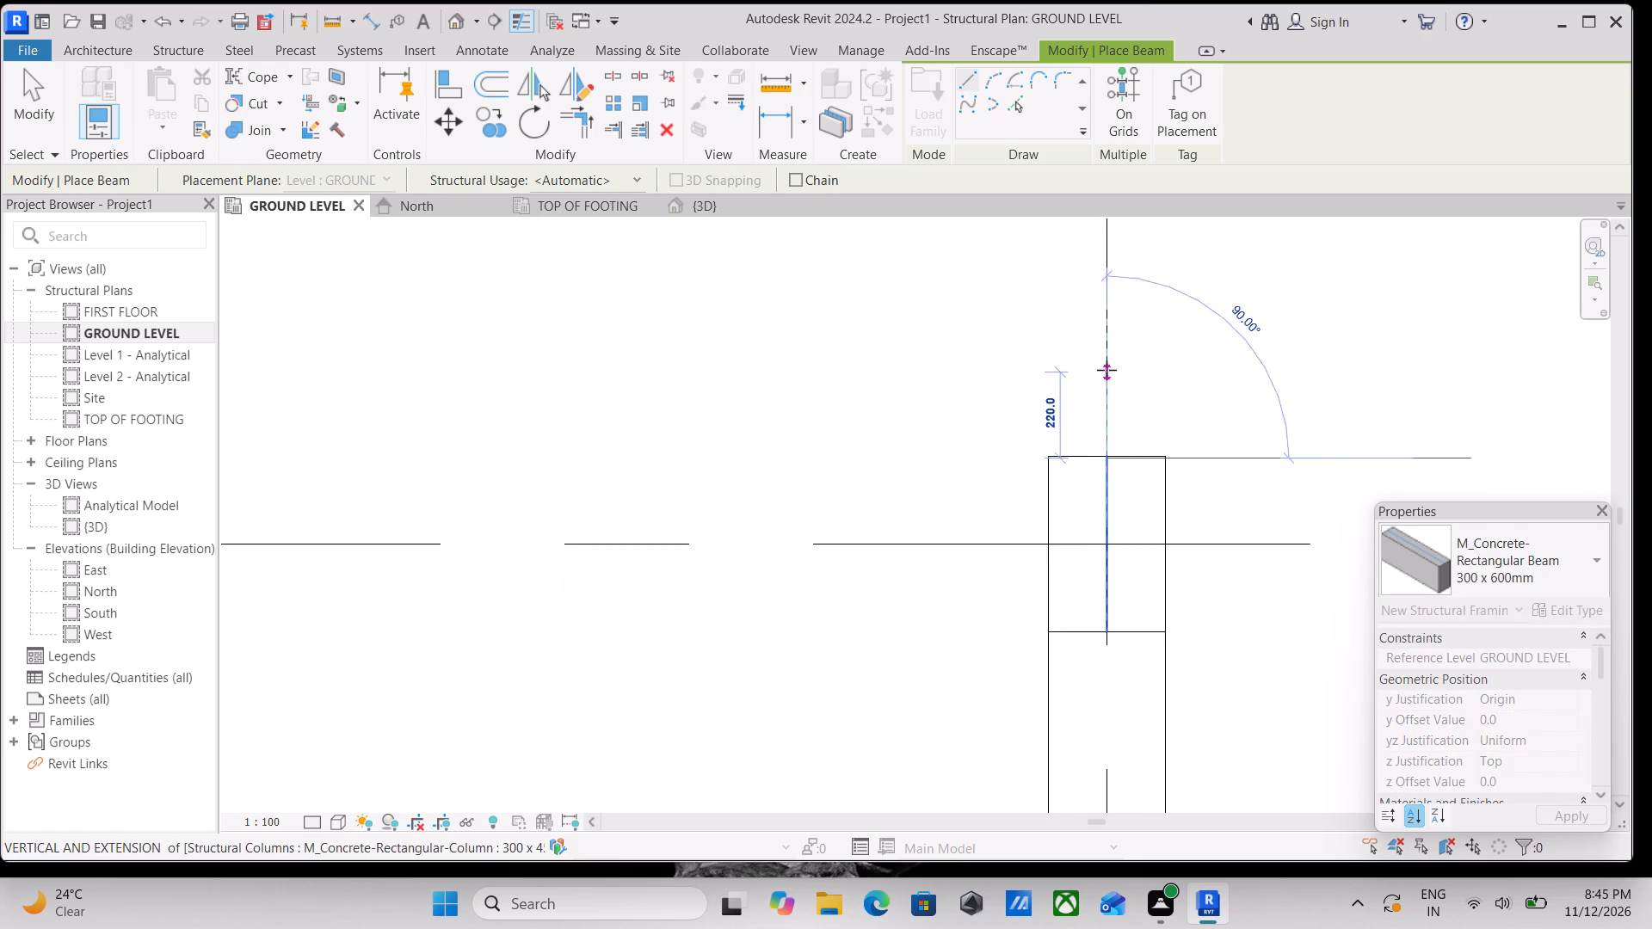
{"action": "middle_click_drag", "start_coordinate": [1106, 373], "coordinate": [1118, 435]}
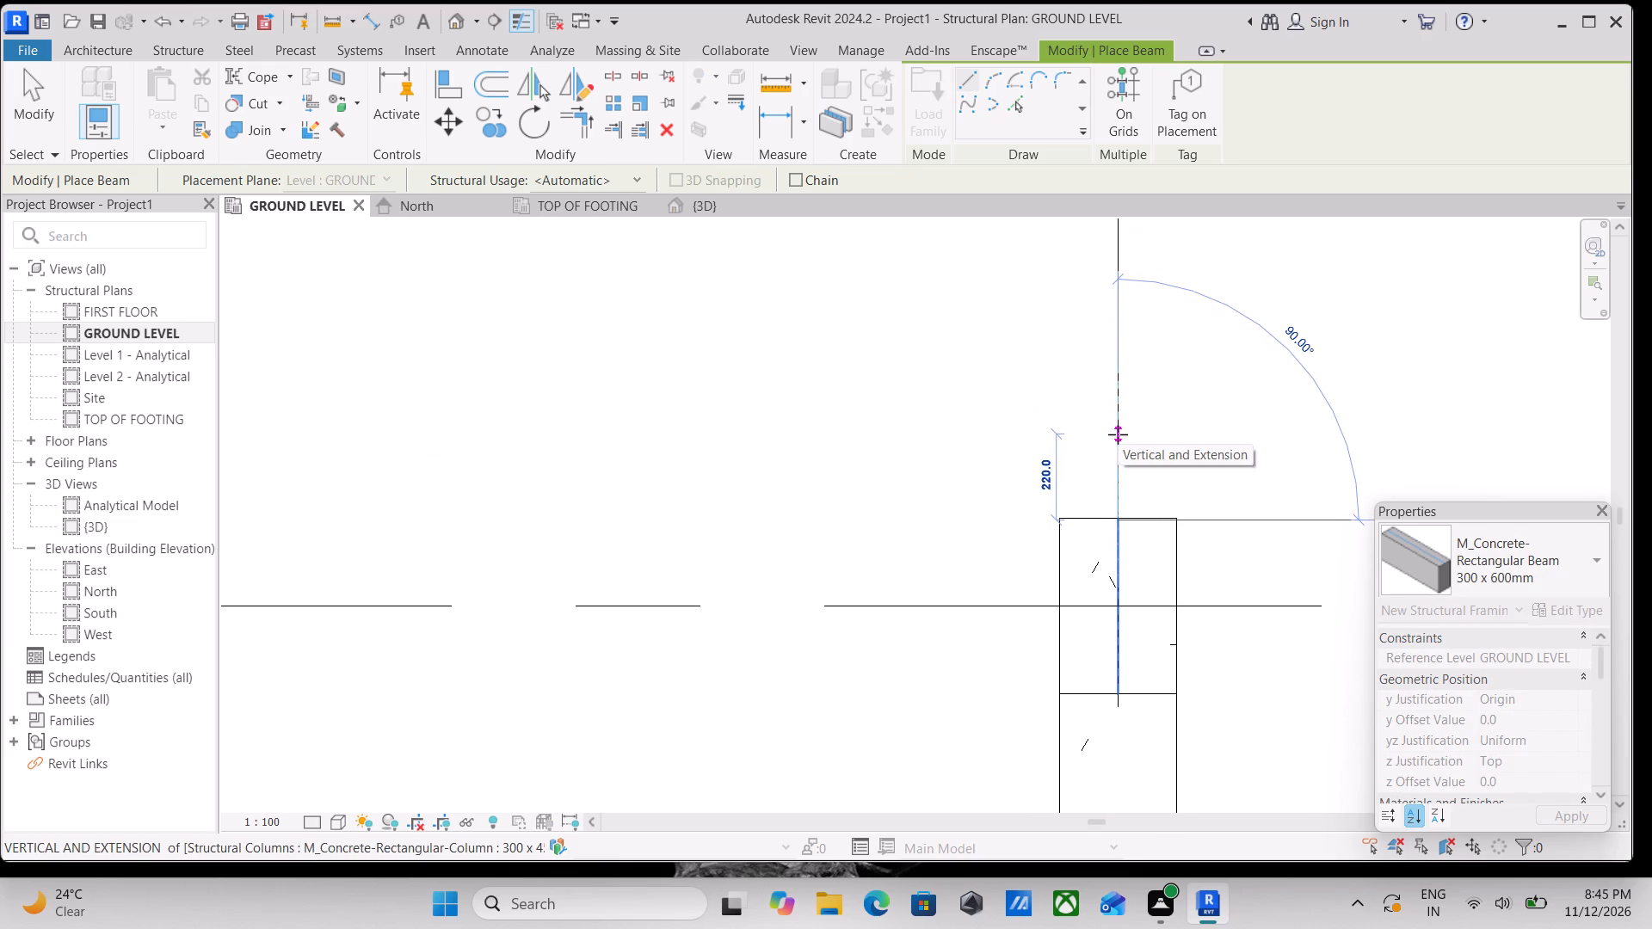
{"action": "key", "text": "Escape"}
Place a 300 x 600mm concrete beam on grid 4 between the facing sides of the columns at grids B and A.
{"action": "scroll", "coordinate": [1117, 518], "scroll_direction": "down", "scroll_amount": 1}
{"action": "scroll", "coordinate": [1113, 526], "scroll_direction": "up", "scroll_amount": 2}
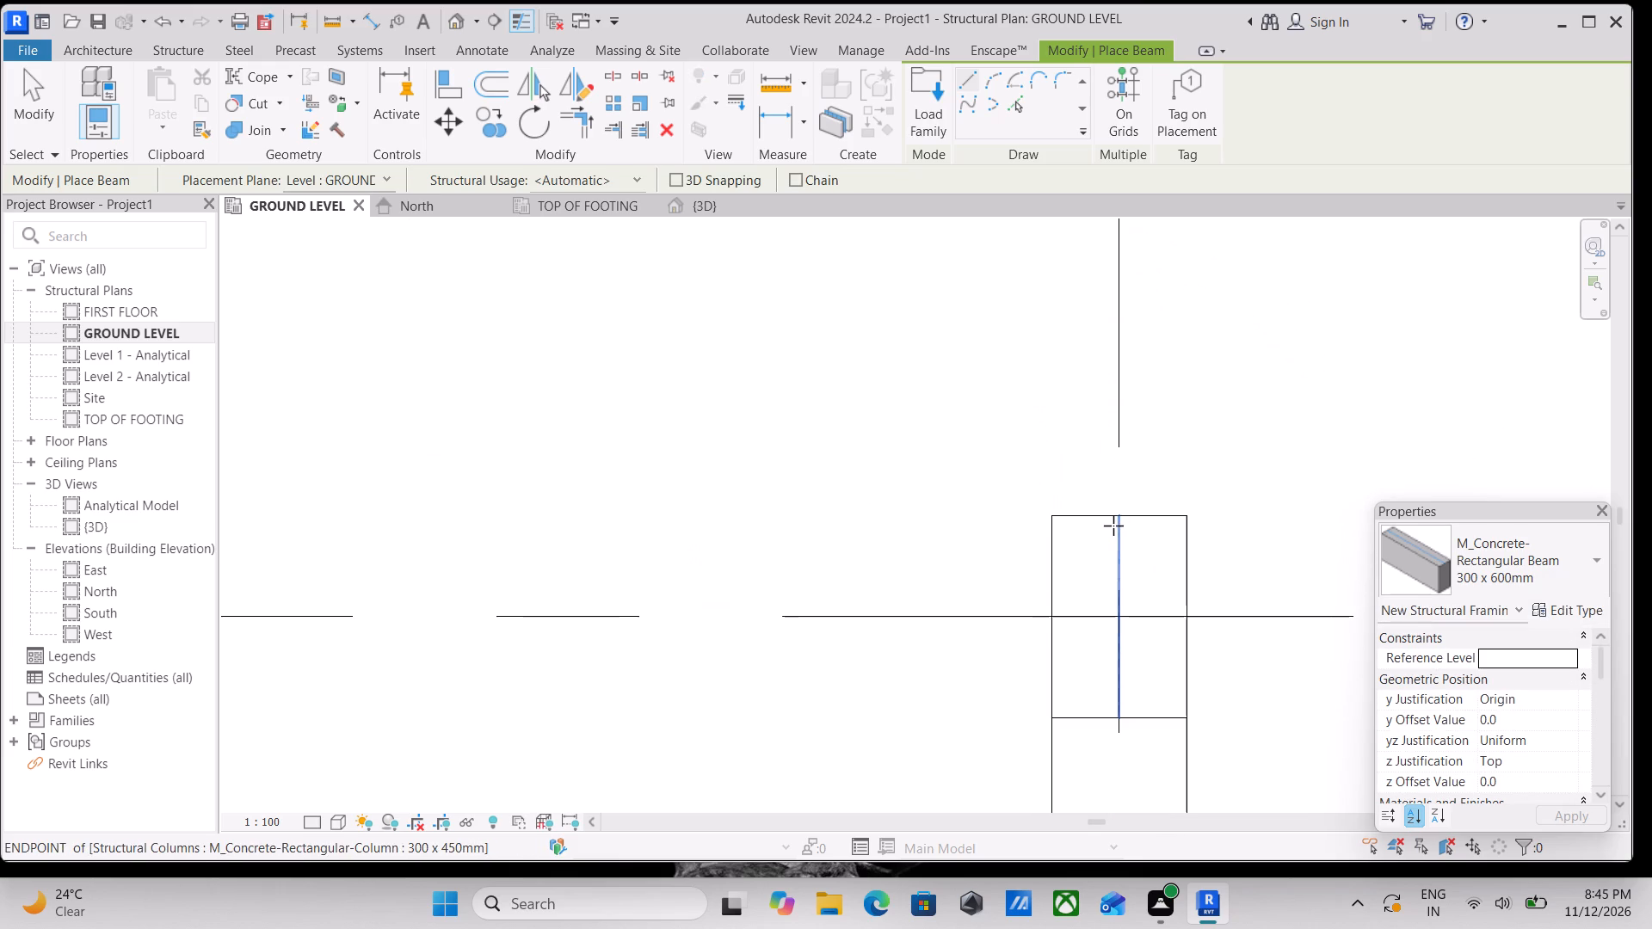
{"action": "left_click", "coordinate": [1117, 517]}
{"action": "scroll", "coordinate": [1096, 334], "scroll_direction": "down", "scroll_amount": 3}
{"action": "middle_click_drag", "start_coordinate": [1096, 334], "coordinate": [1154, 518]}
{"action": "scroll", "coordinate": [1155, 522], "scroll_direction": "down", "scroll_amount": 1}
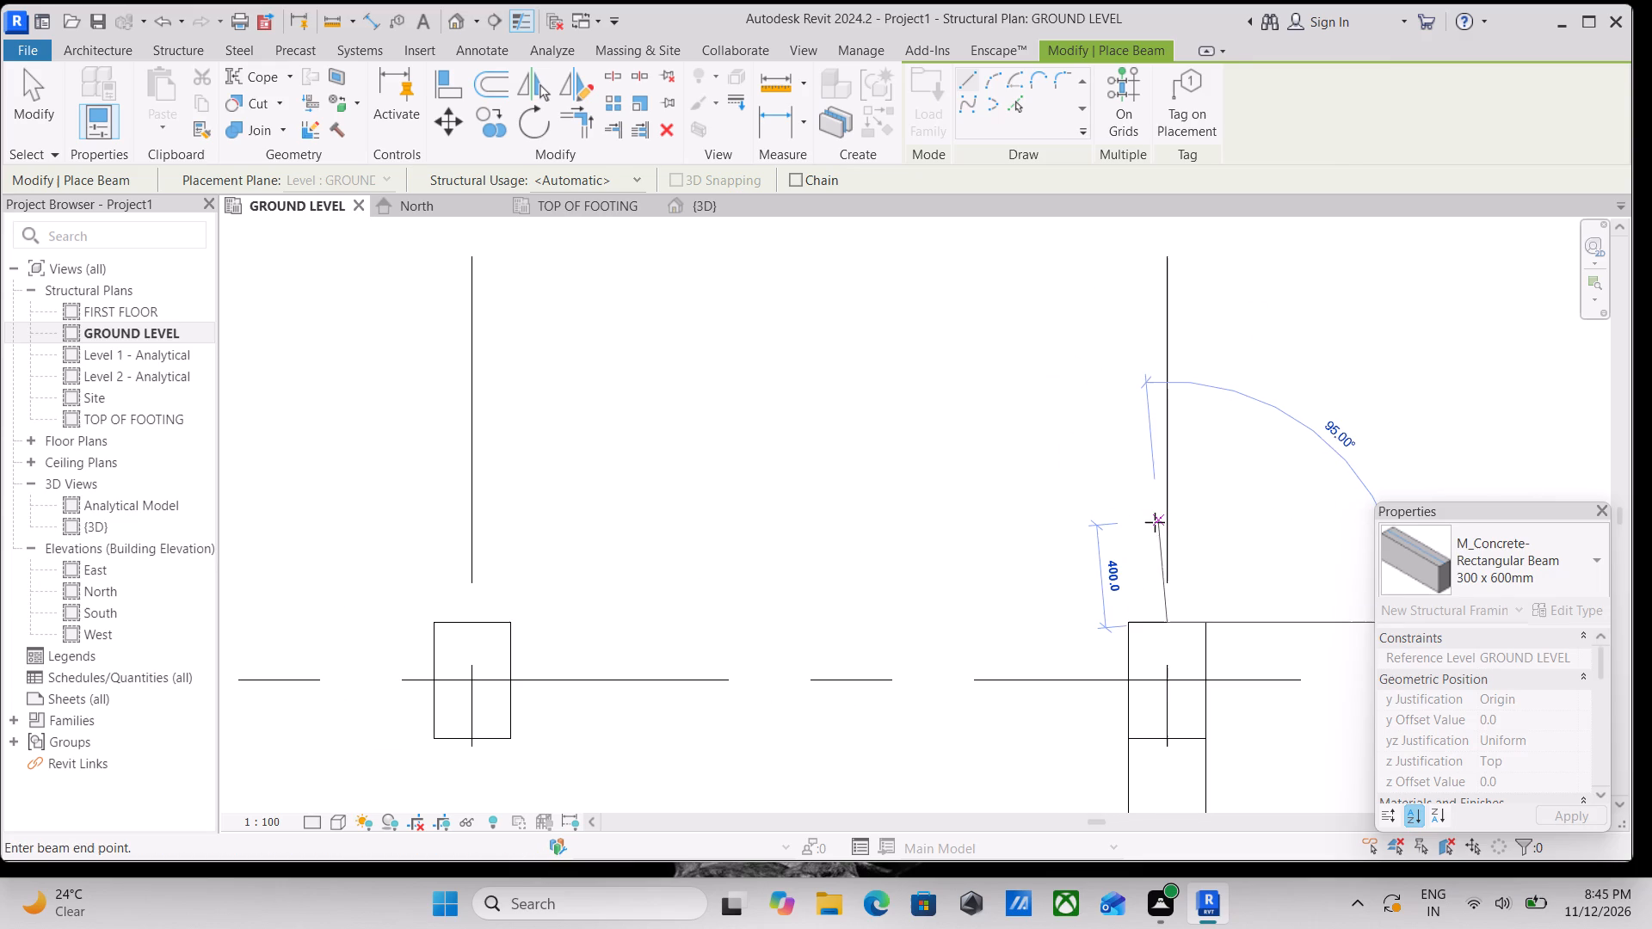
{"action": "scroll", "coordinate": [1155, 522], "scroll_direction": "down", "scroll_amount": 6}
{"action": "middle_click_drag", "start_coordinate": [1162, 527], "coordinate": [1203, 680]}
{"action": "scroll", "coordinate": [1205, 677], "scroll_direction": "up", "scroll_amount": 1}
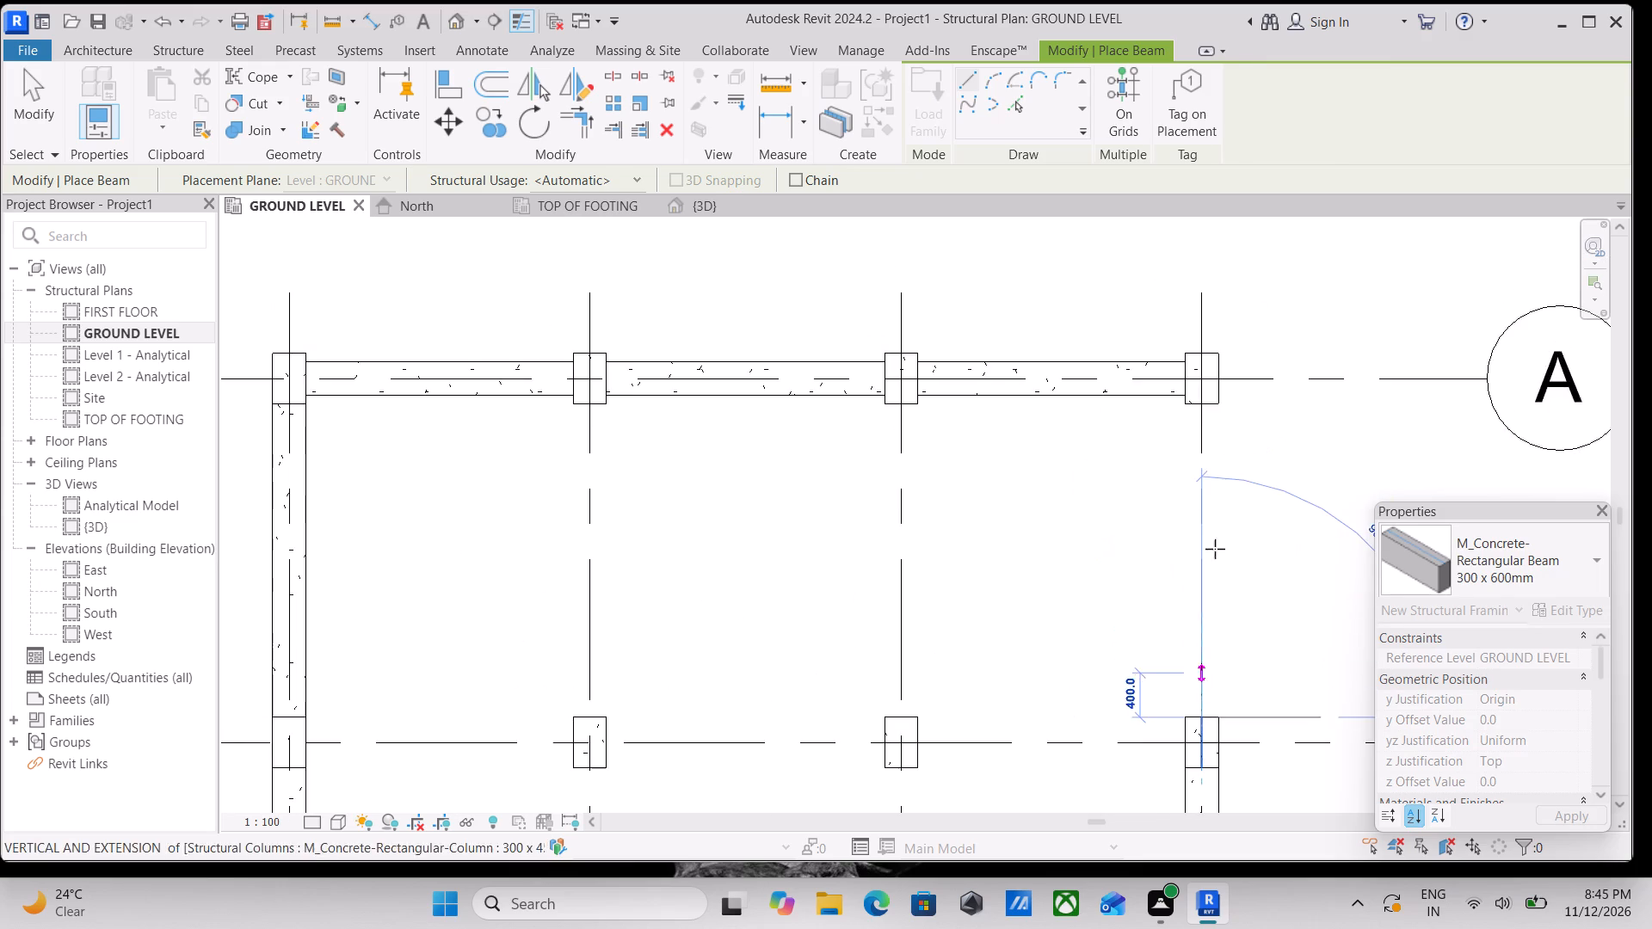
{"action": "left_click", "coordinate": [1202, 360]}
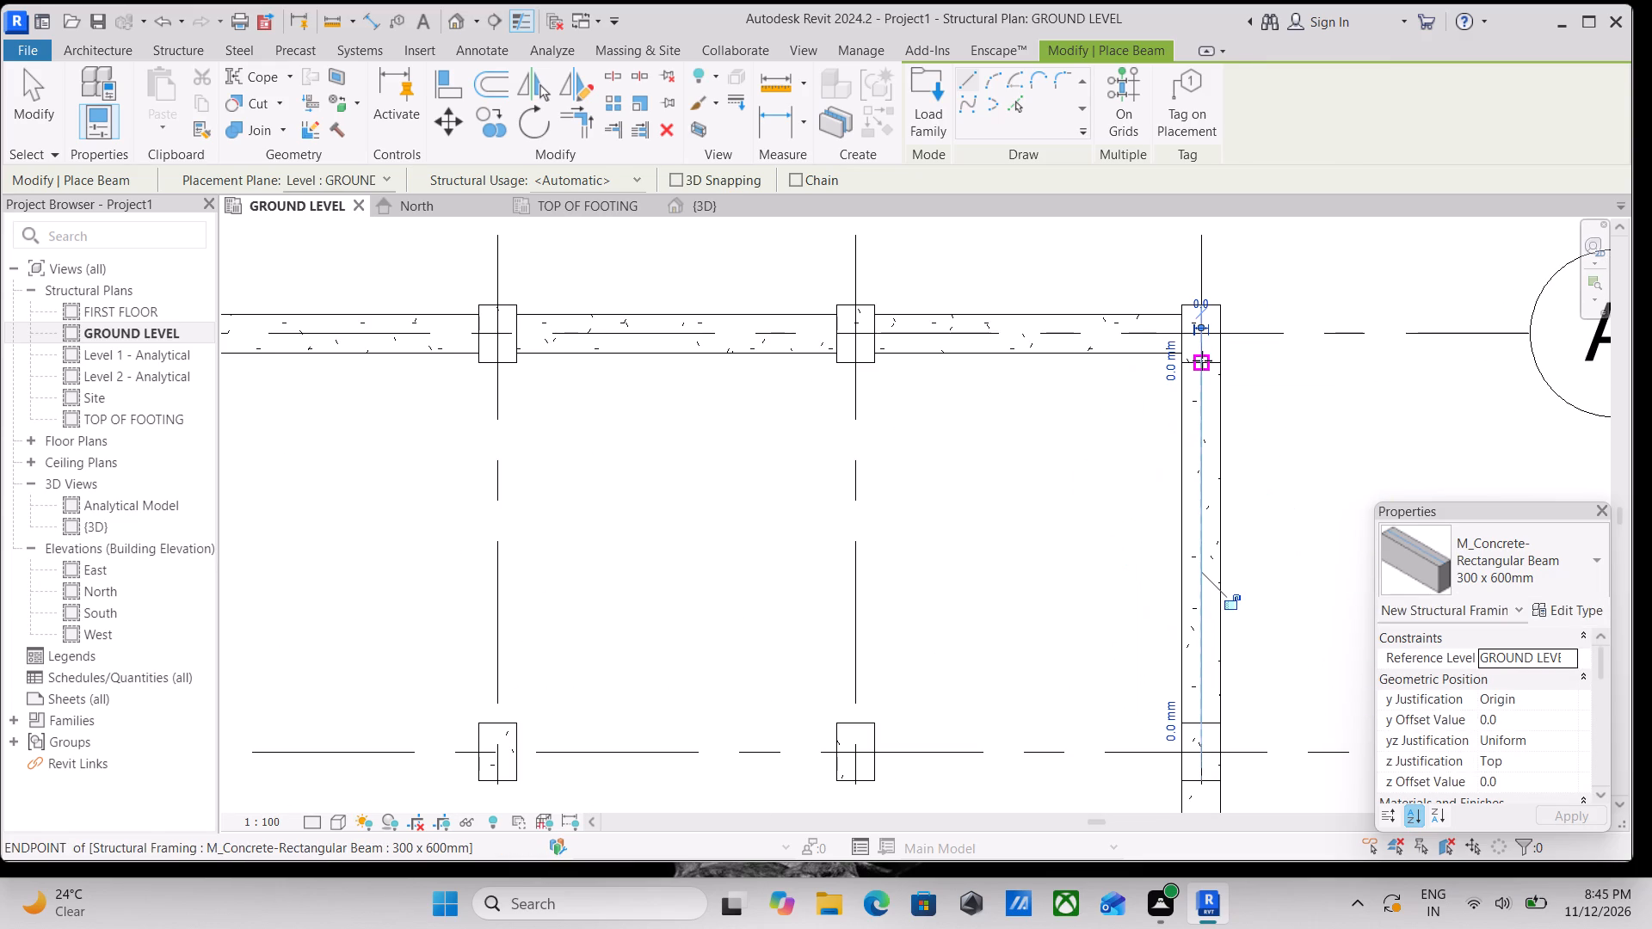
{"action": "key", "text": "Escape"}
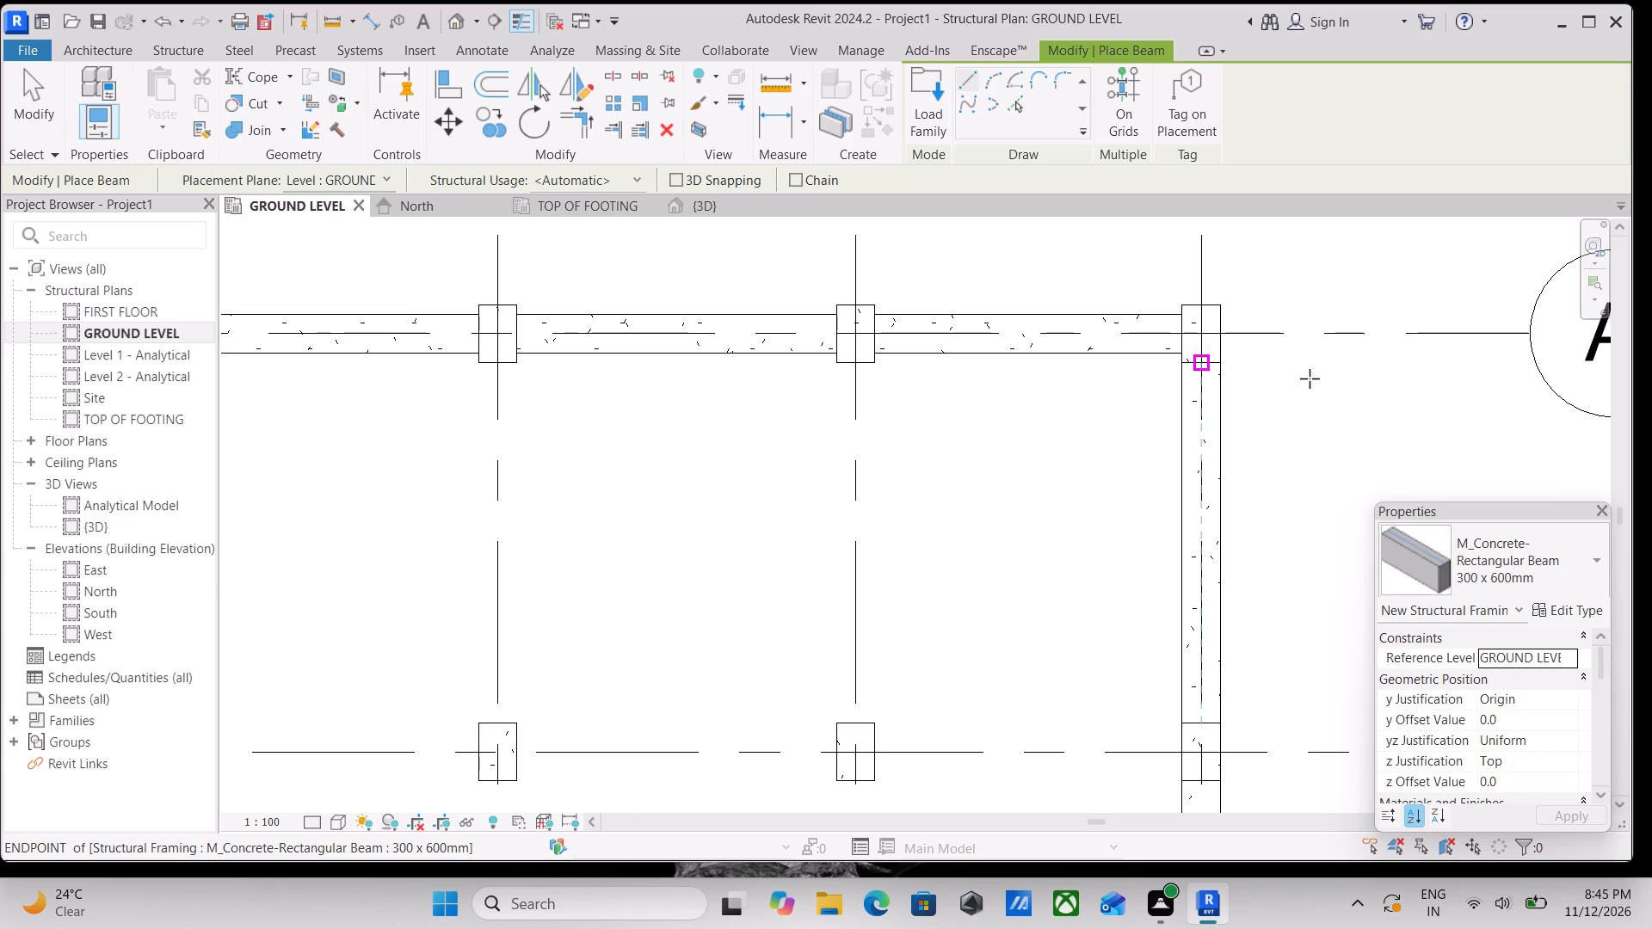
Place a 300 x 600mm concrete beam on grid B between the facing sides of the columns at grids 1 and 2.
{"action": "scroll", "coordinate": [1117, 386], "scroll_direction": "down", "scroll_amount": 2}
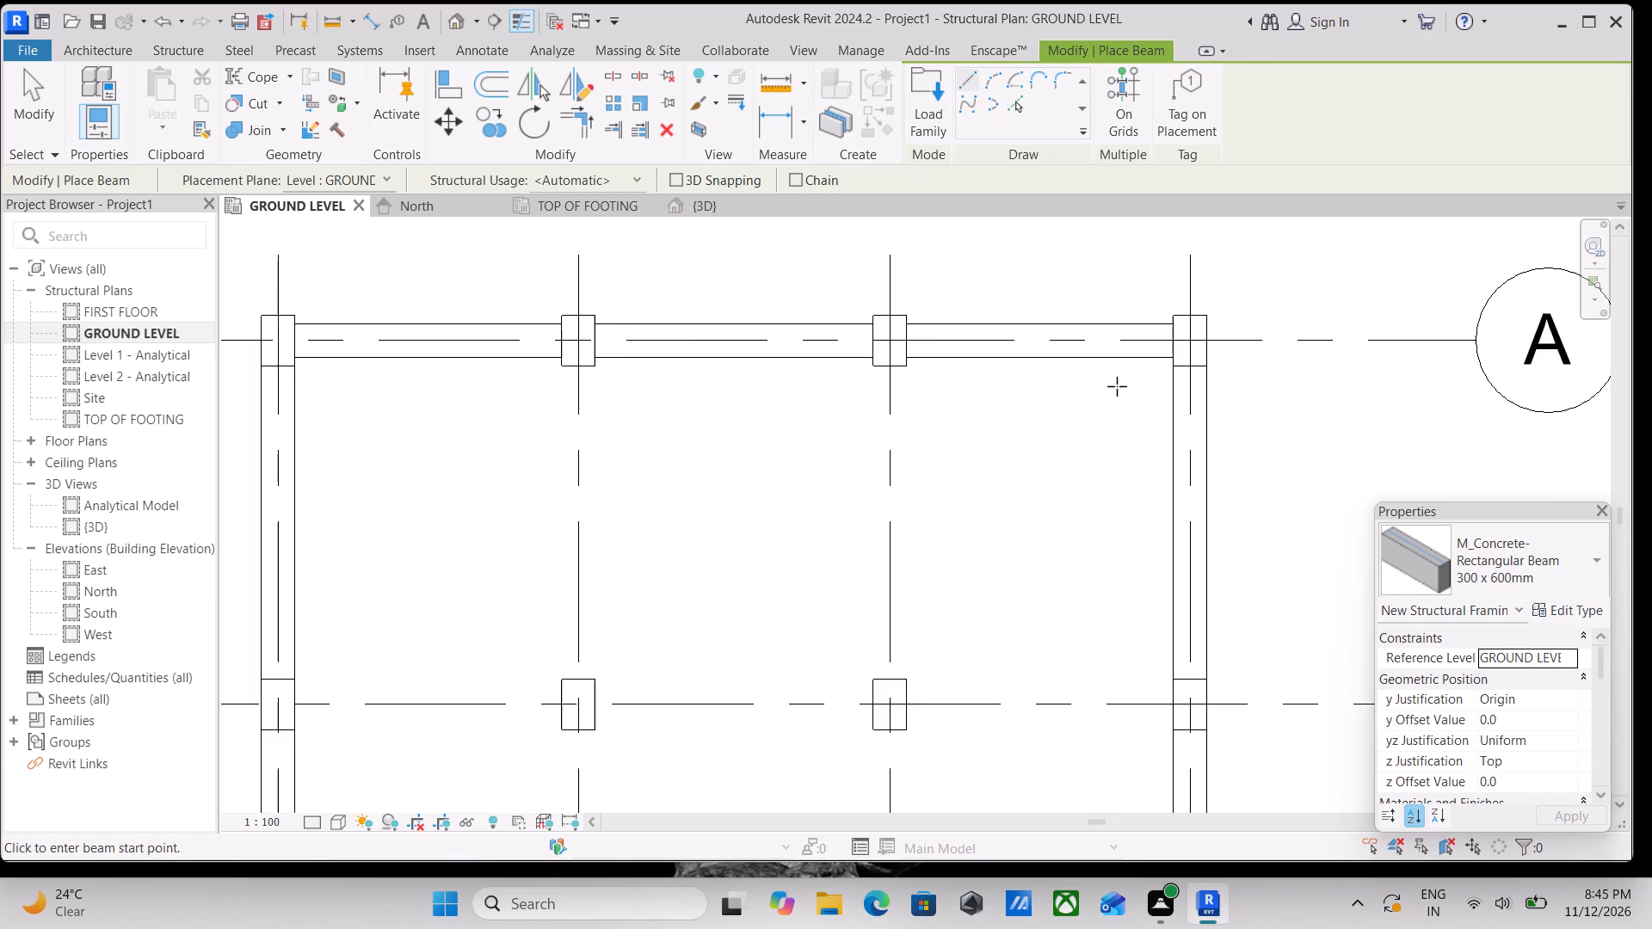
{"action": "middle_click_drag", "start_coordinate": [1117, 386], "coordinate": [1203, 268]}
{"action": "middle_click_drag", "start_coordinate": [384, 547], "coordinate": [552, 394]}
{"action": "scroll", "coordinate": [607, 395], "scroll_direction": "up", "scroll_amount": 3}
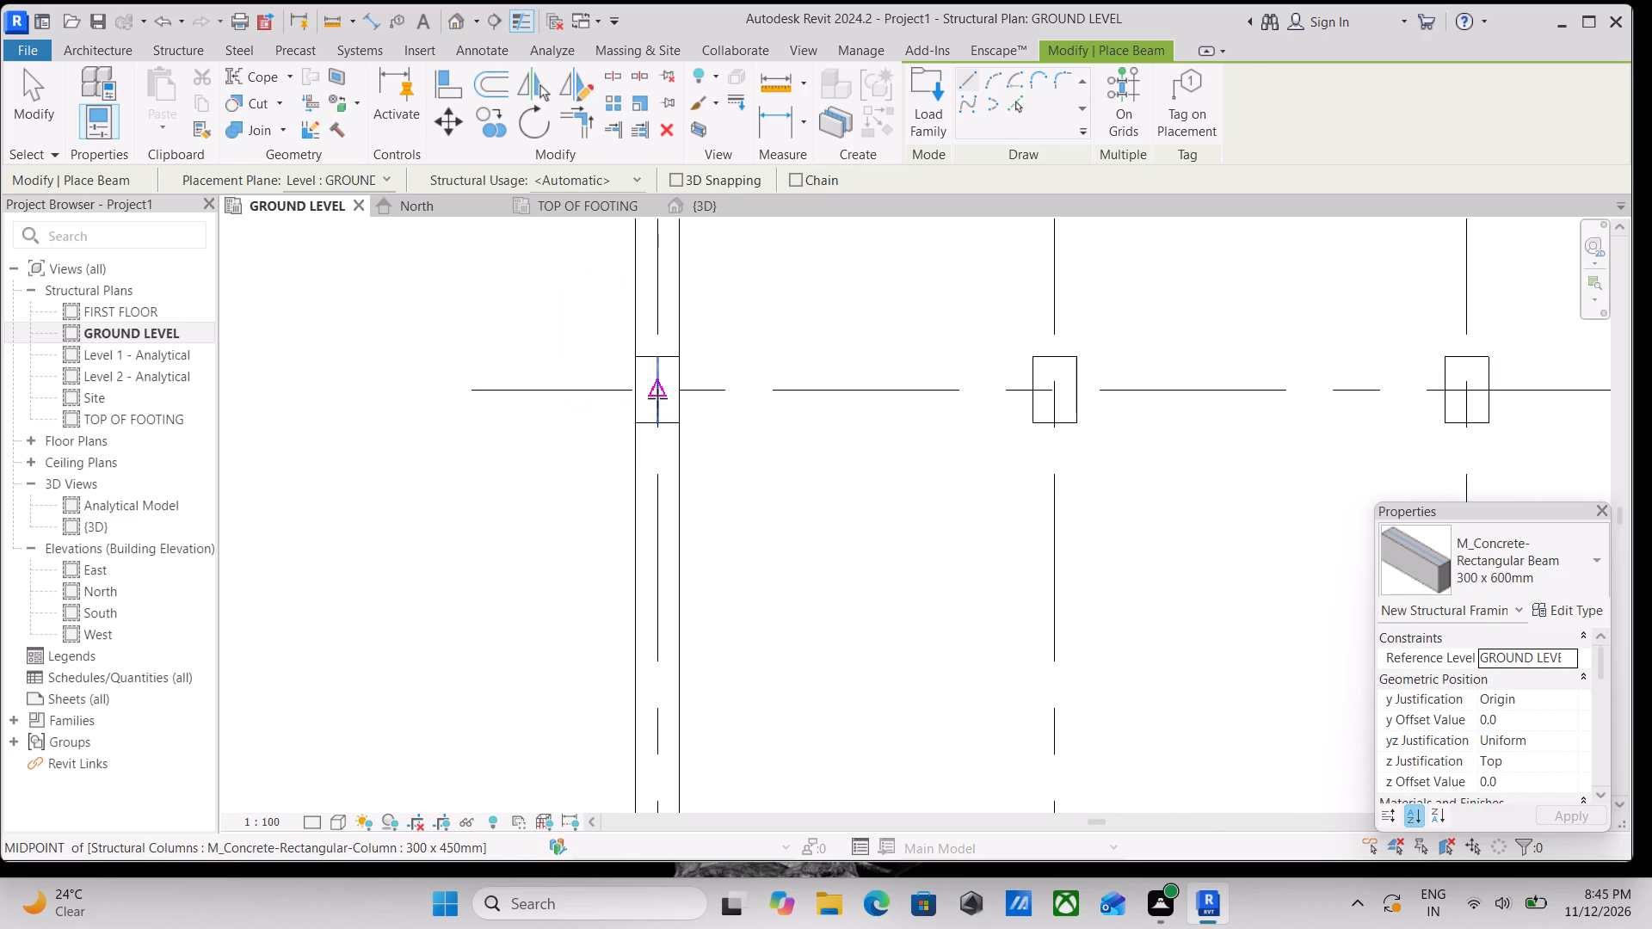
{"action": "scroll", "coordinate": [657, 398], "scroll_direction": "up", "scroll_amount": 1}
{"action": "left_click", "coordinate": [680, 389]}
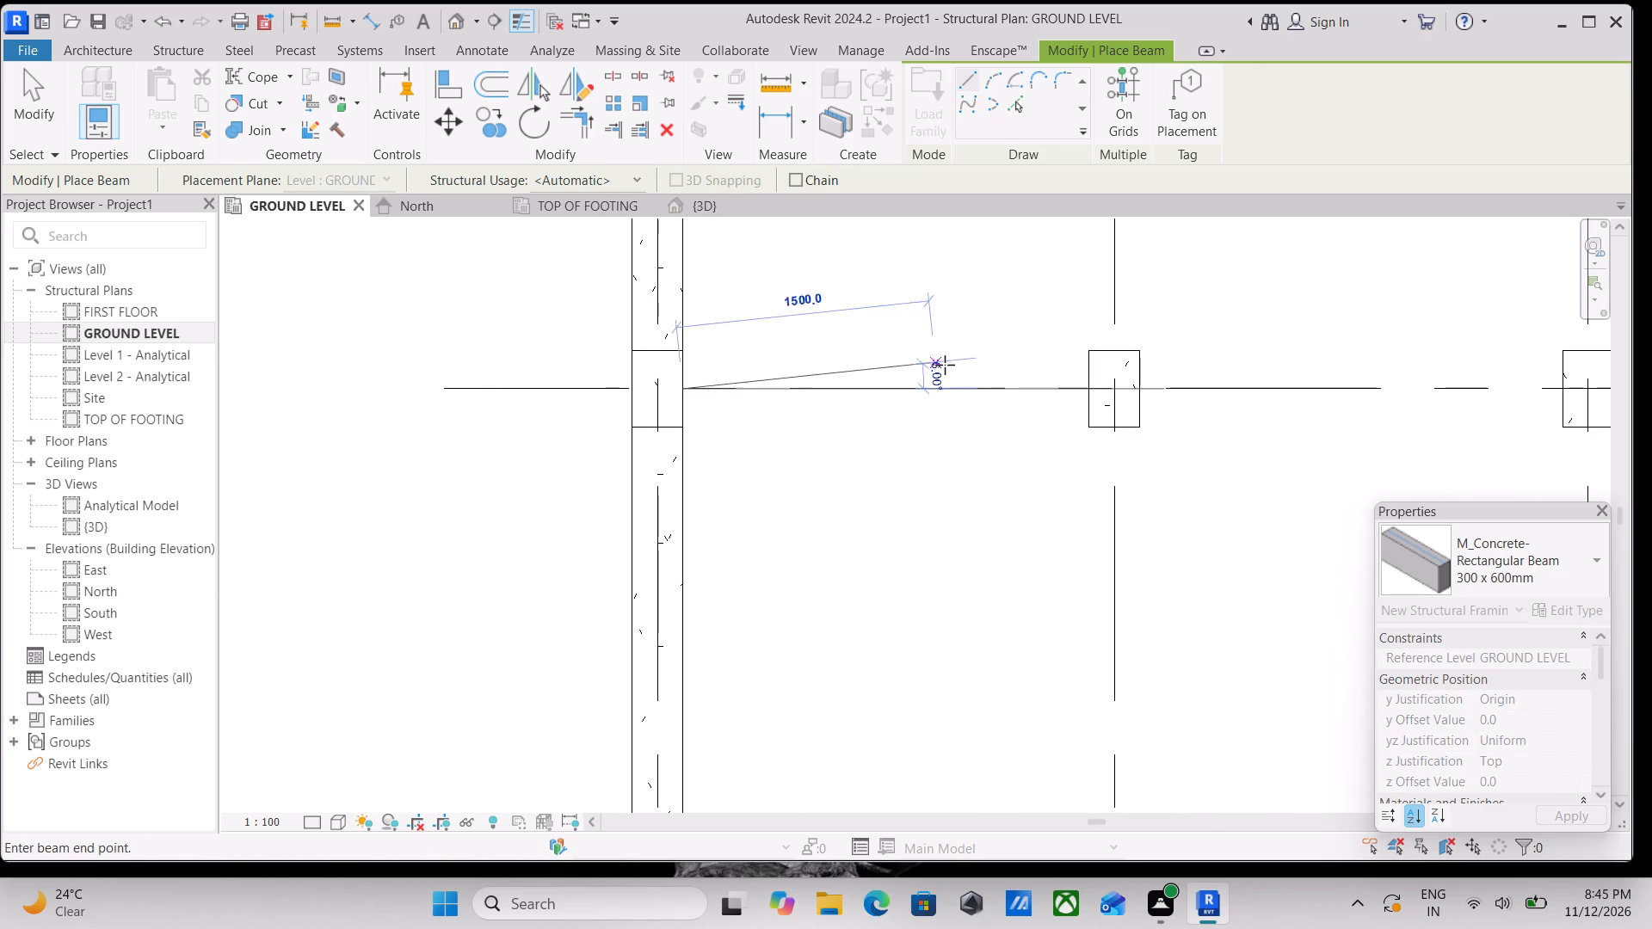
{"action": "left_click", "coordinate": [1093, 391]}
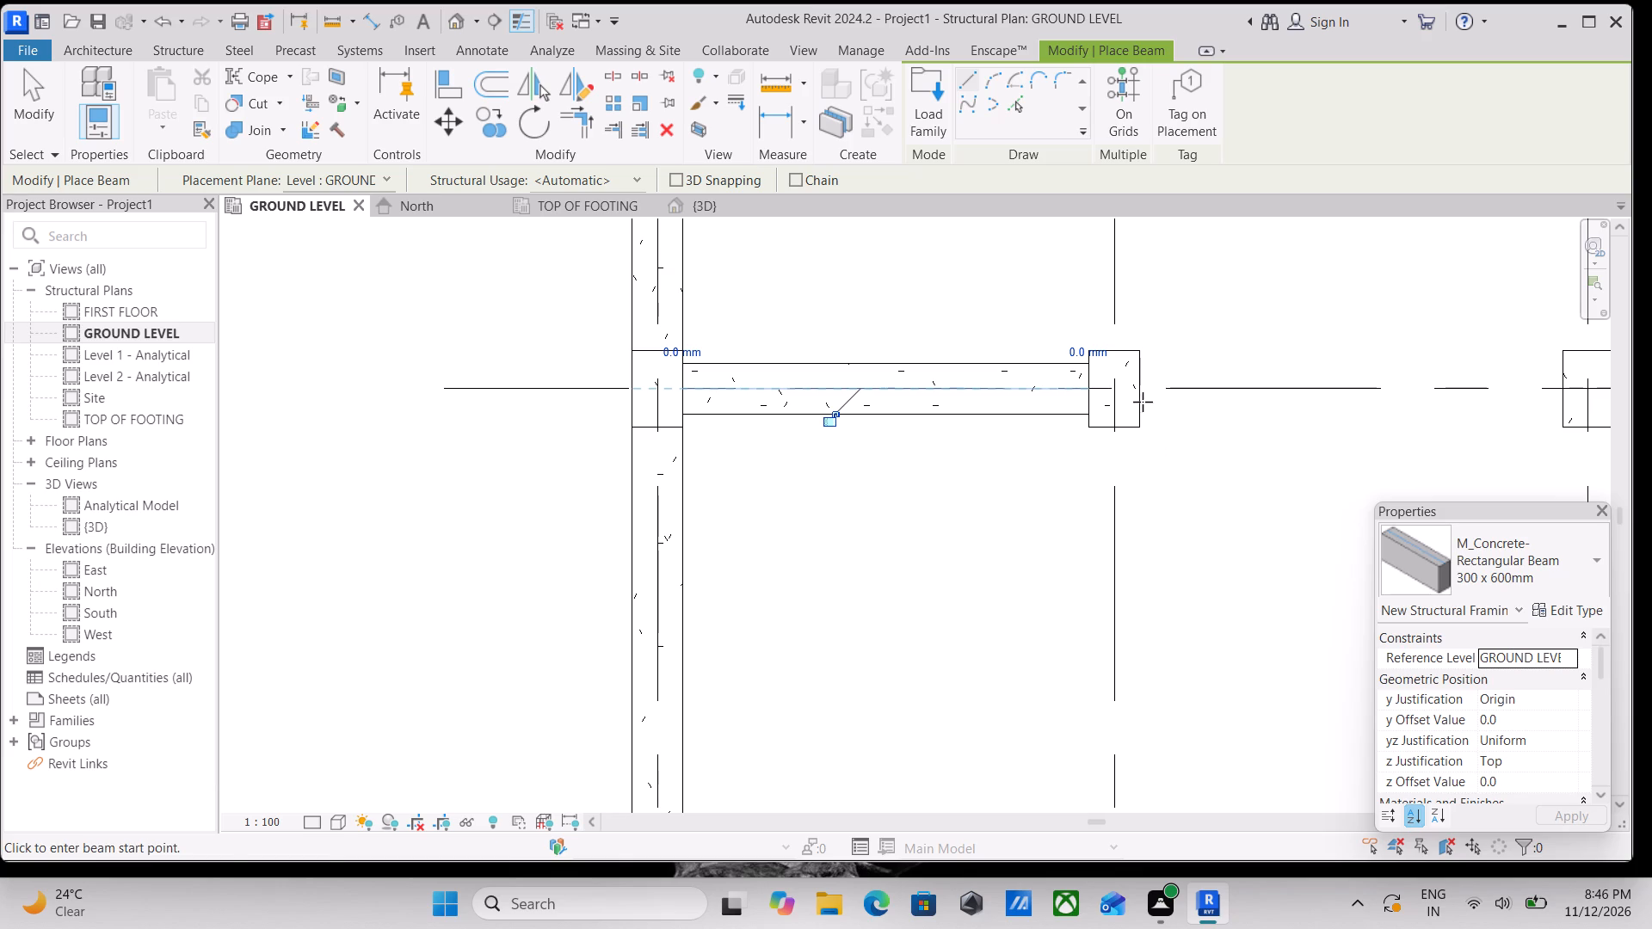
Place a 300 x 600mm concrete beam on grid B between the facing sides of the columns at grids 2 and 3.
{"action": "left_click", "coordinate": [1134, 384]}
{"action": "middle_click_drag", "start_coordinate": [1260, 381], "coordinate": [889, 404]}
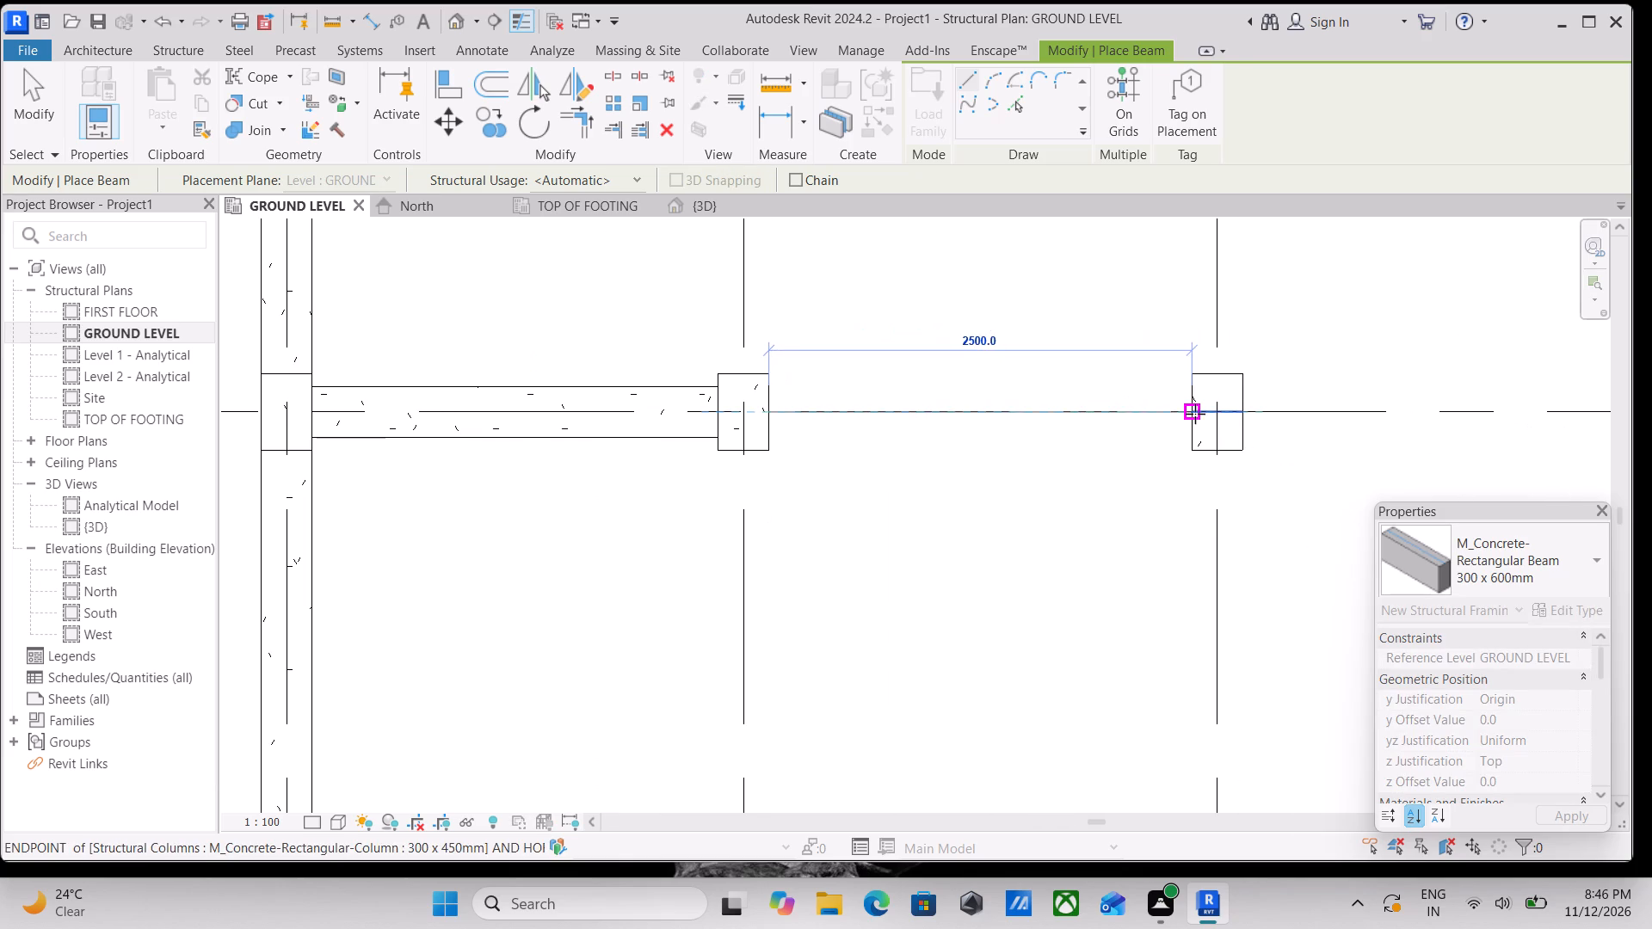
{"action": "left_click", "coordinate": [1195, 419]}
Place a 300 x 600mm concrete beam on grid B between the facing sides of the columns at grids 3 and 4.
{"action": "middle_click_drag", "start_coordinate": [1160, 422], "coordinate": [841, 450]}
{"action": "scroll", "coordinate": [926, 441], "scroll_direction": "up", "scroll_amount": 4}
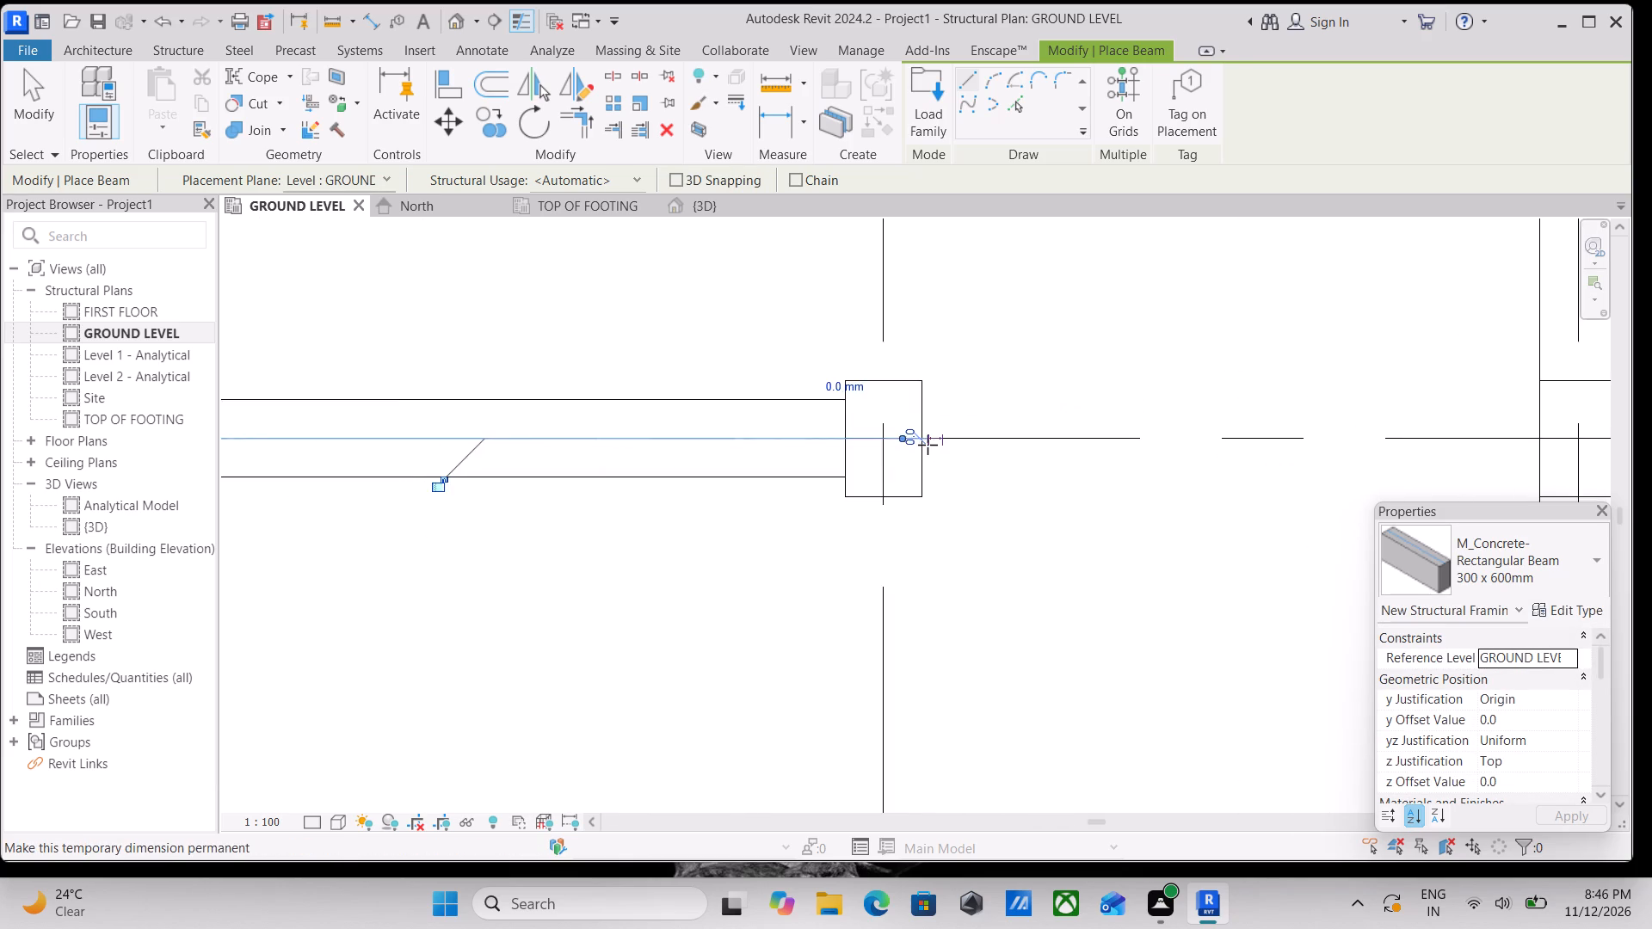
{"action": "scroll", "coordinate": [928, 445], "scroll_direction": "up", "scroll_amount": 20}
{"action": "scroll", "coordinate": [928, 445], "scroll_direction": "up", "scroll_amount": 3}
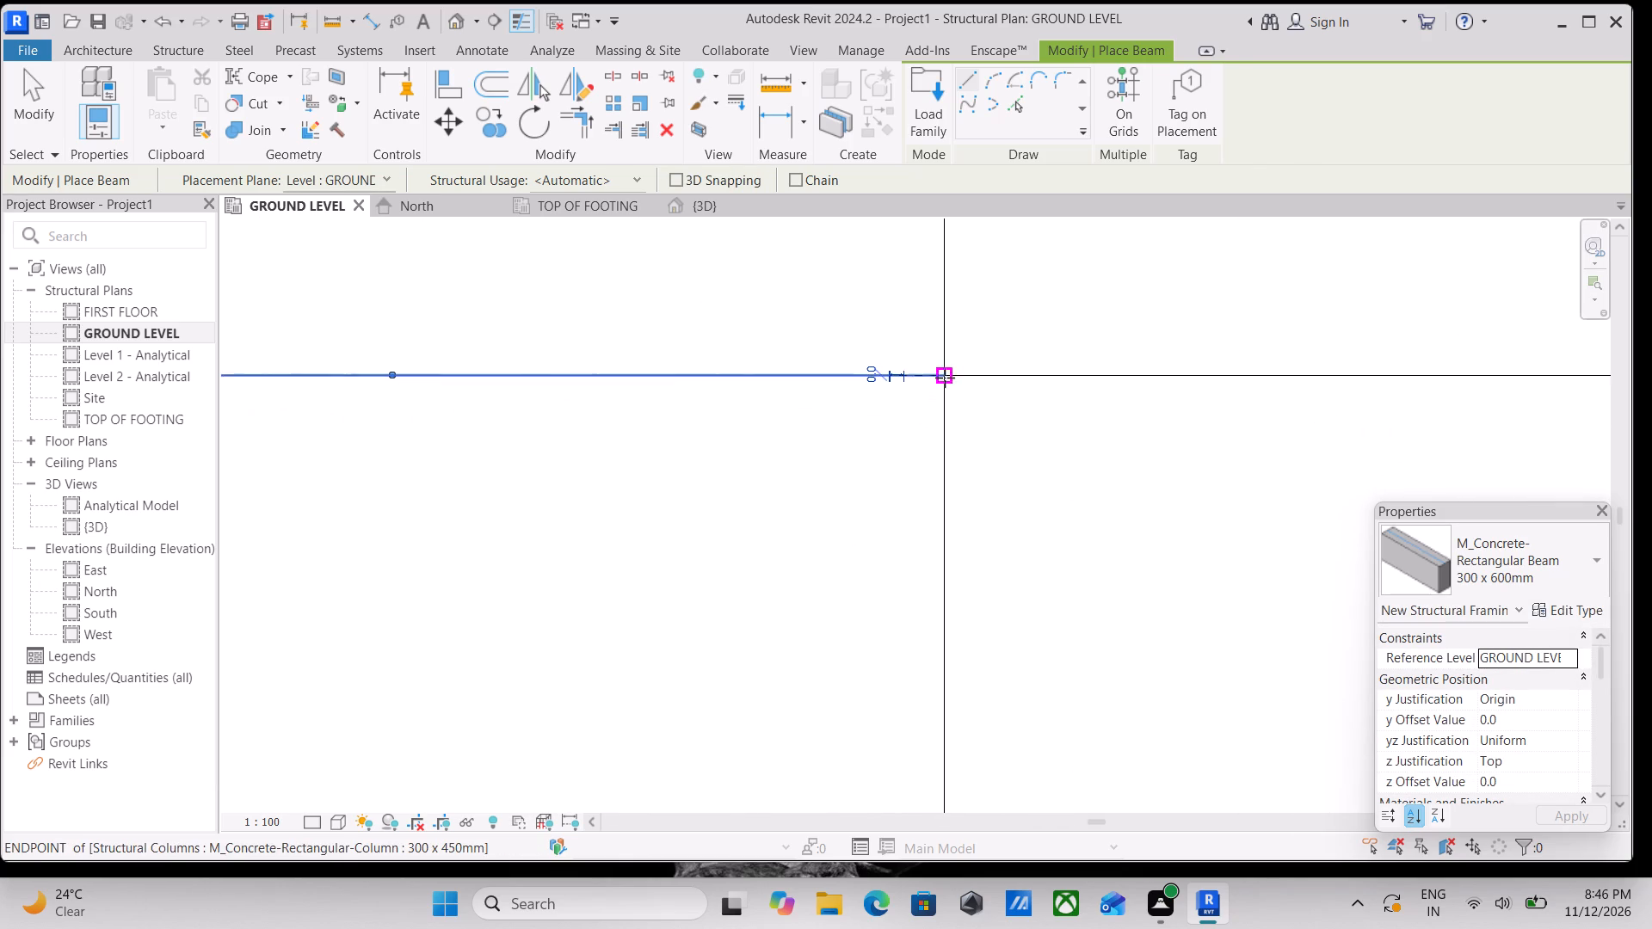
{"action": "left_click", "coordinate": [939, 371]}
{"action": "scroll", "coordinate": [1180, 352], "scroll_direction": "down", "scroll_amount": 7}
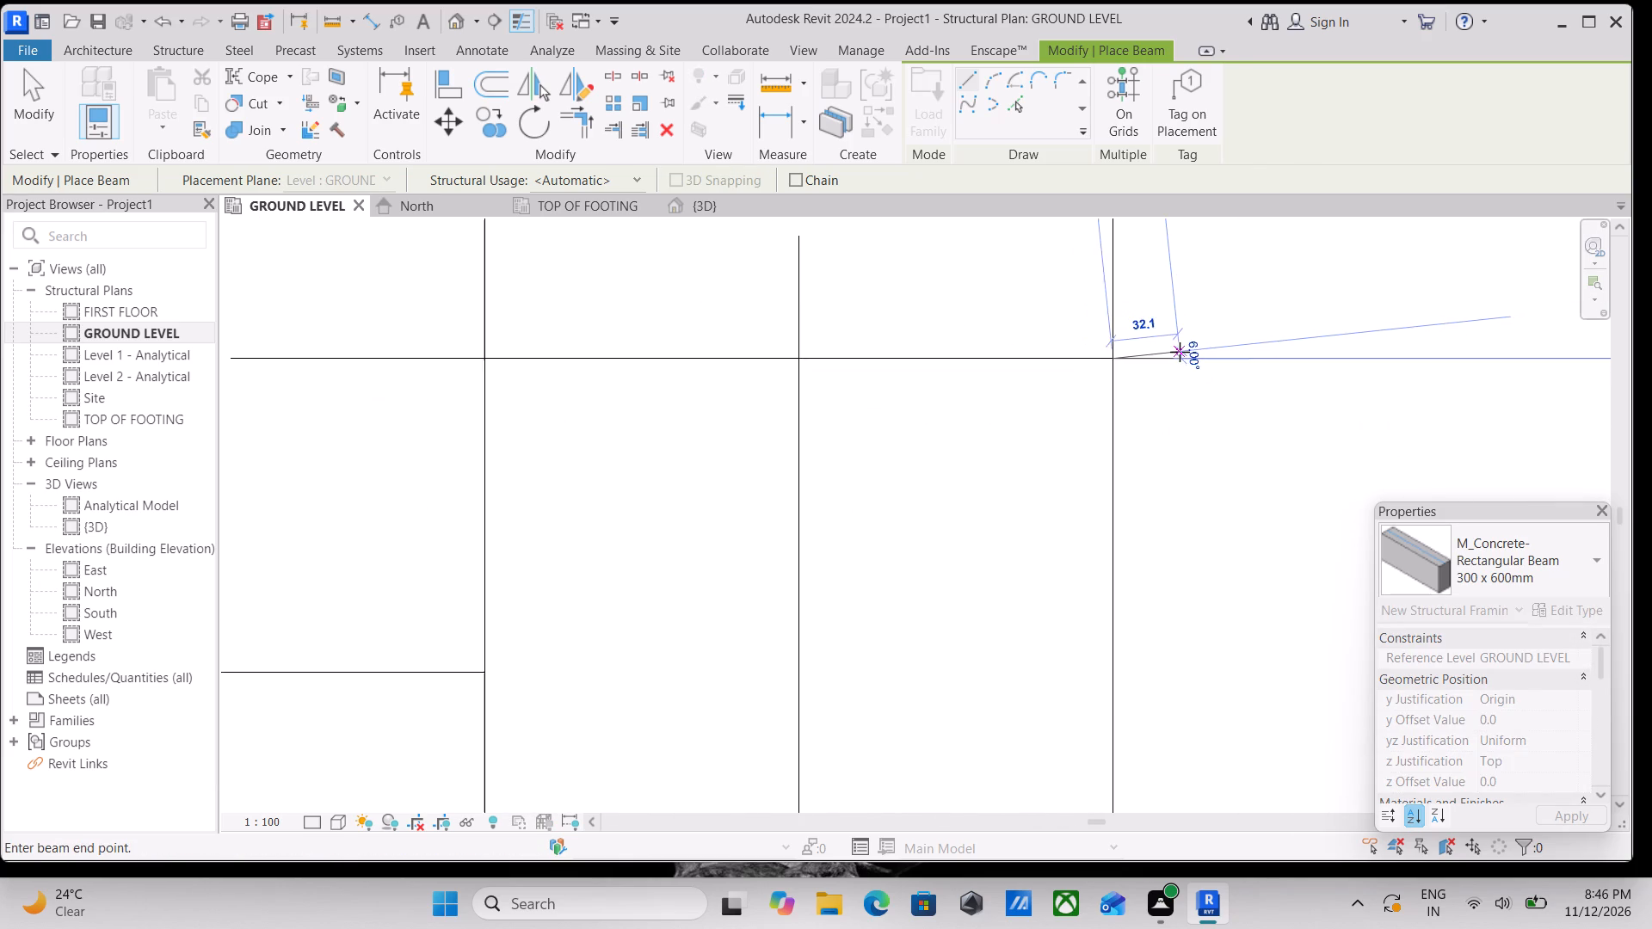
{"action": "scroll", "coordinate": [1180, 352], "scroll_direction": "down", "scroll_amount": 5}
{"action": "middle_click", "coordinate": [1180, 352]}
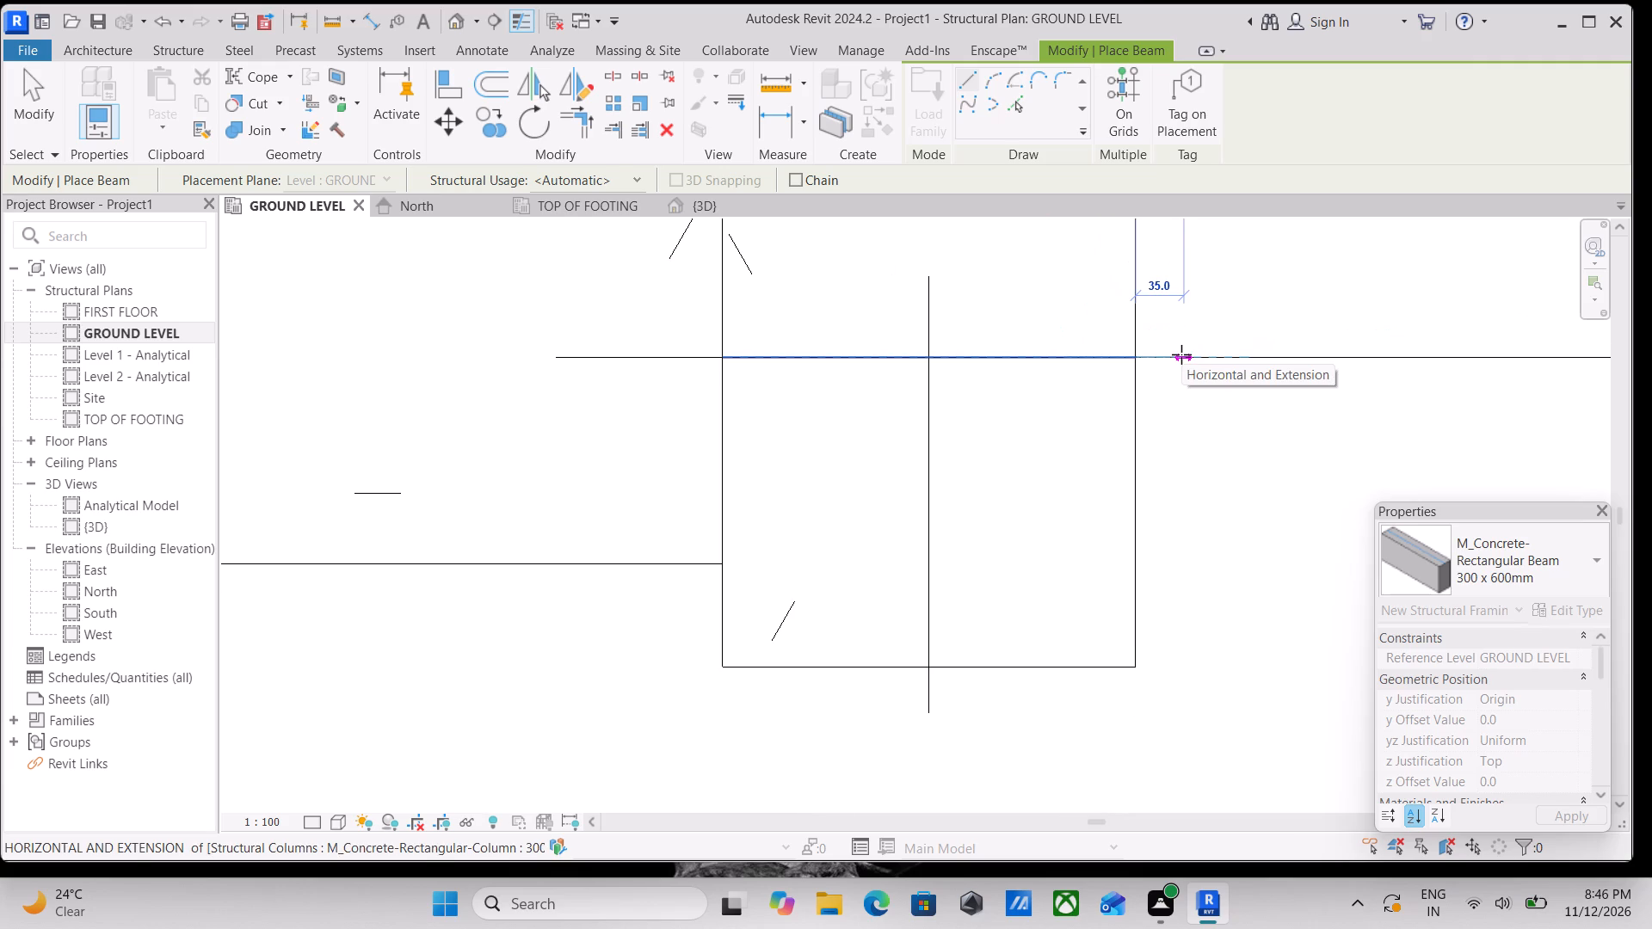
{"action": "scroll", "coordinate": [1181, 359], "scroll_direction": "down", "scroll_amount": 6}
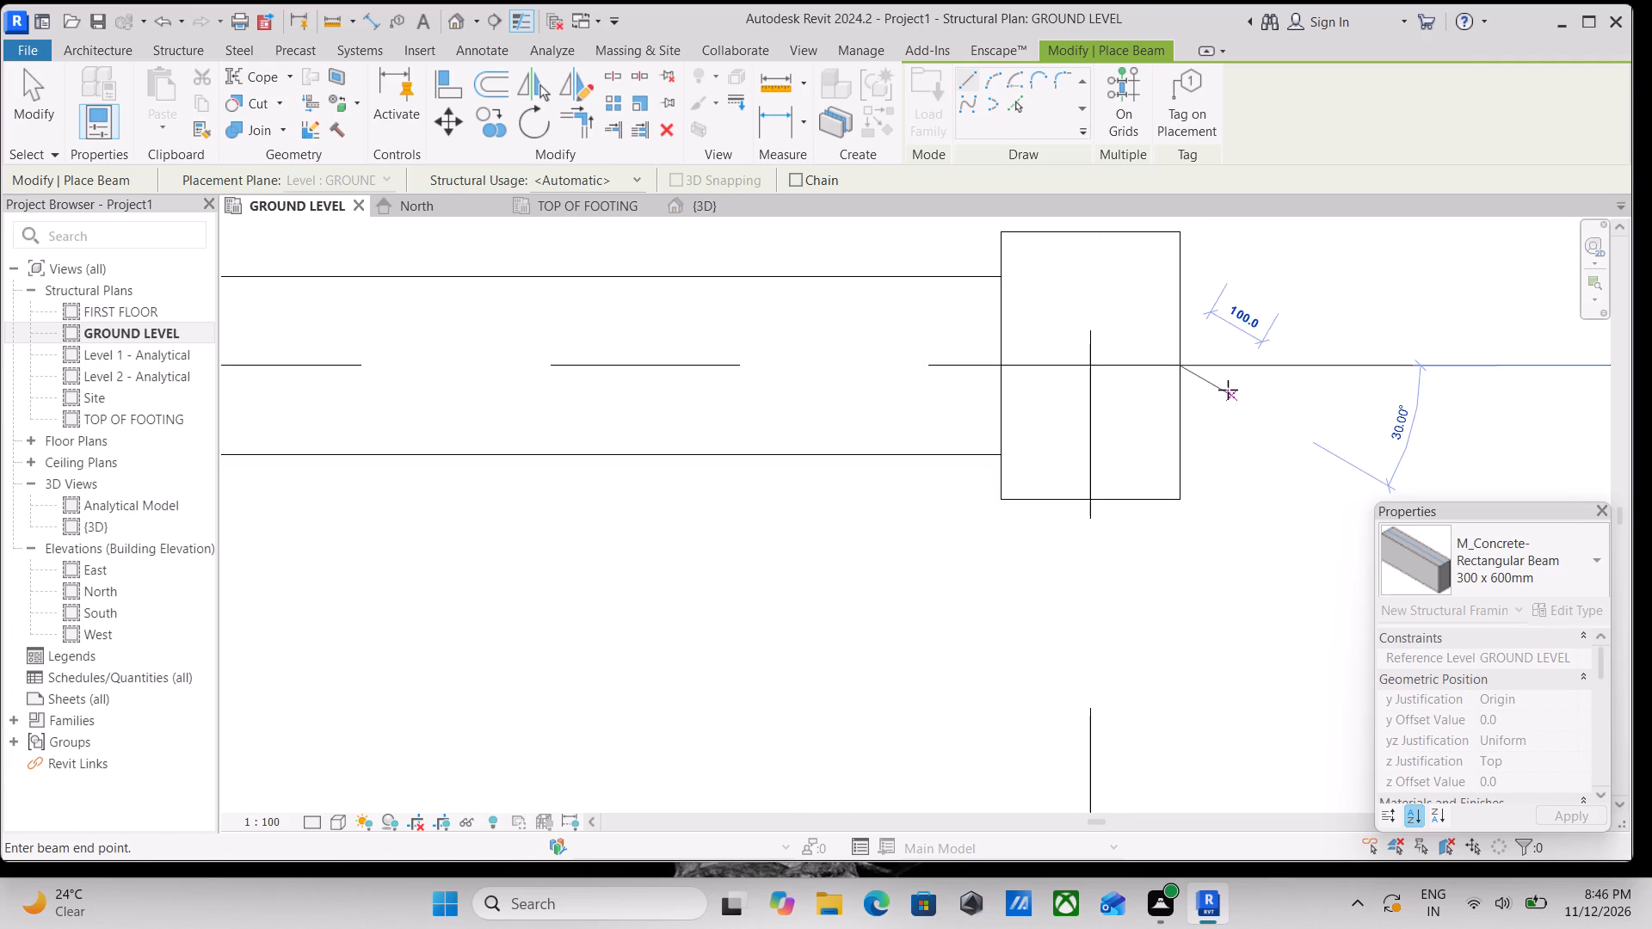
{"action": "scroll", "coordinate": [1232, 387], "scroll_direction": "down", "scroll_amount": 3}
{"action": "middle_click_drag", "start_coordinate": [1255, 371], "coordinate": [859, 373]}
{"action": "scroll", "coordinate": [1217, 395], "scroll_direction": "down", "scroll_amount": 3}
{"action": "middle_click_drag", "start_coordinate": [1205, 395], "coordinate": [873, 416]}
{"action": "scroll", "coordinate": [1171, 397], "scroll_direction": "down", "scroll_amount": 1}
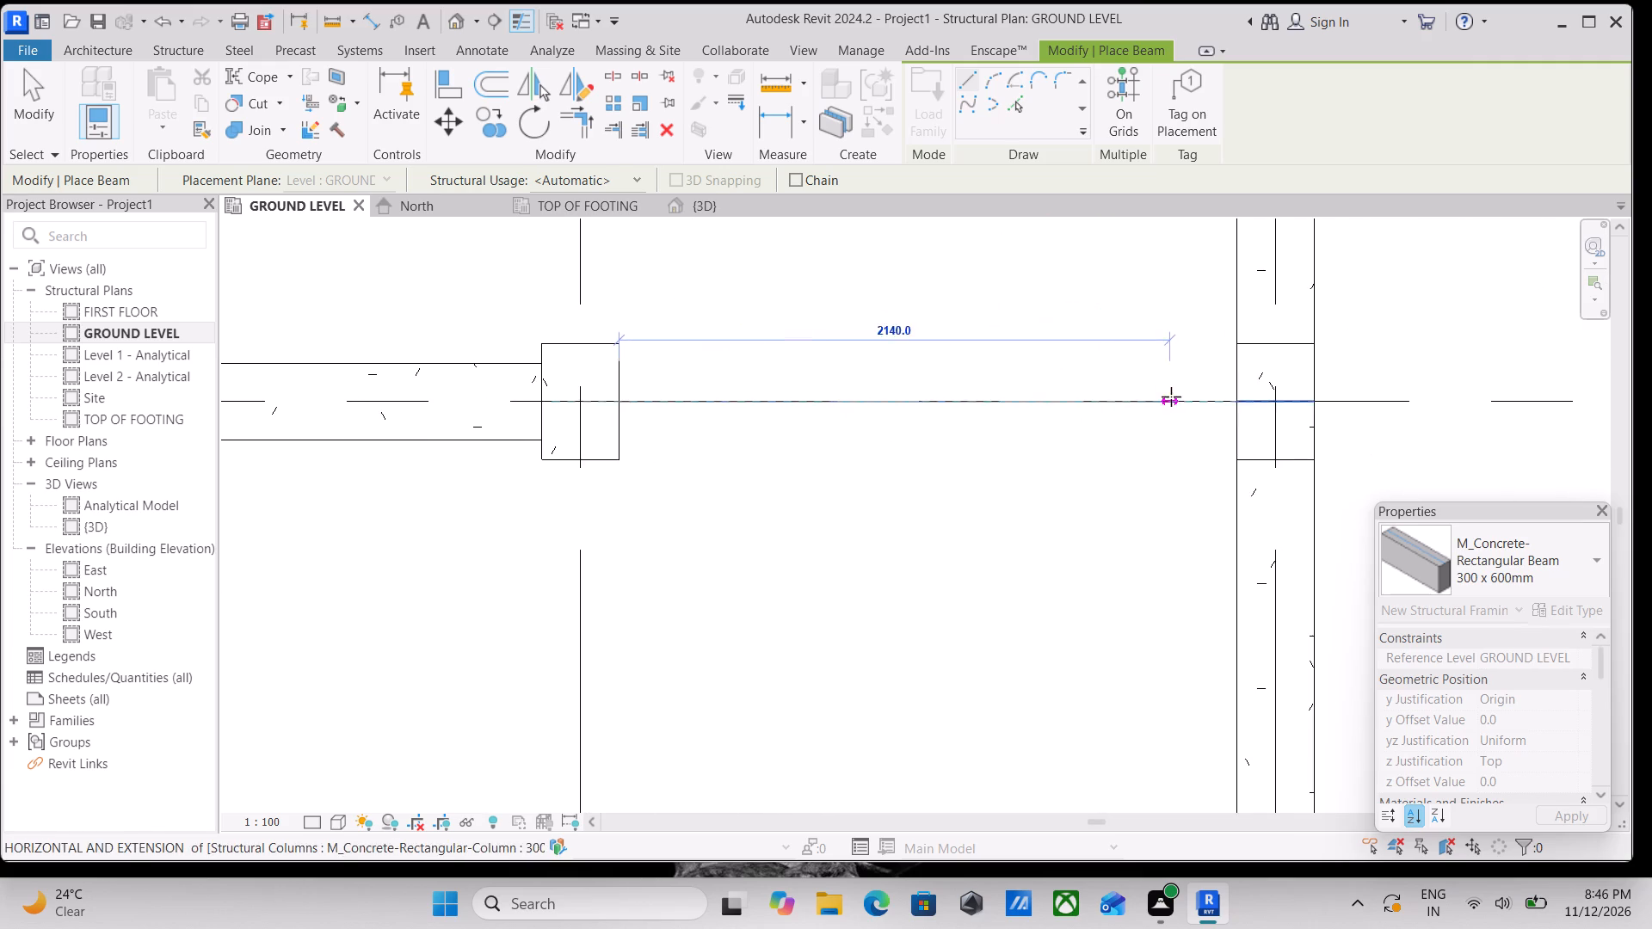
{"action": "scroll", "coordinate": [1171, 397], "scroll_direction": "down", "scroll_amount": 1}
{"action": "middle_click_drag", "start_coordinate": [1161, 397], "coordinate": [1054, 404]}
{"action": "scroll", "coordinate": [1062, 404], "scroll_direction": "up", "scroll_amount": 1}
{"action": "left_click", "coordinate": [1123, 405]}
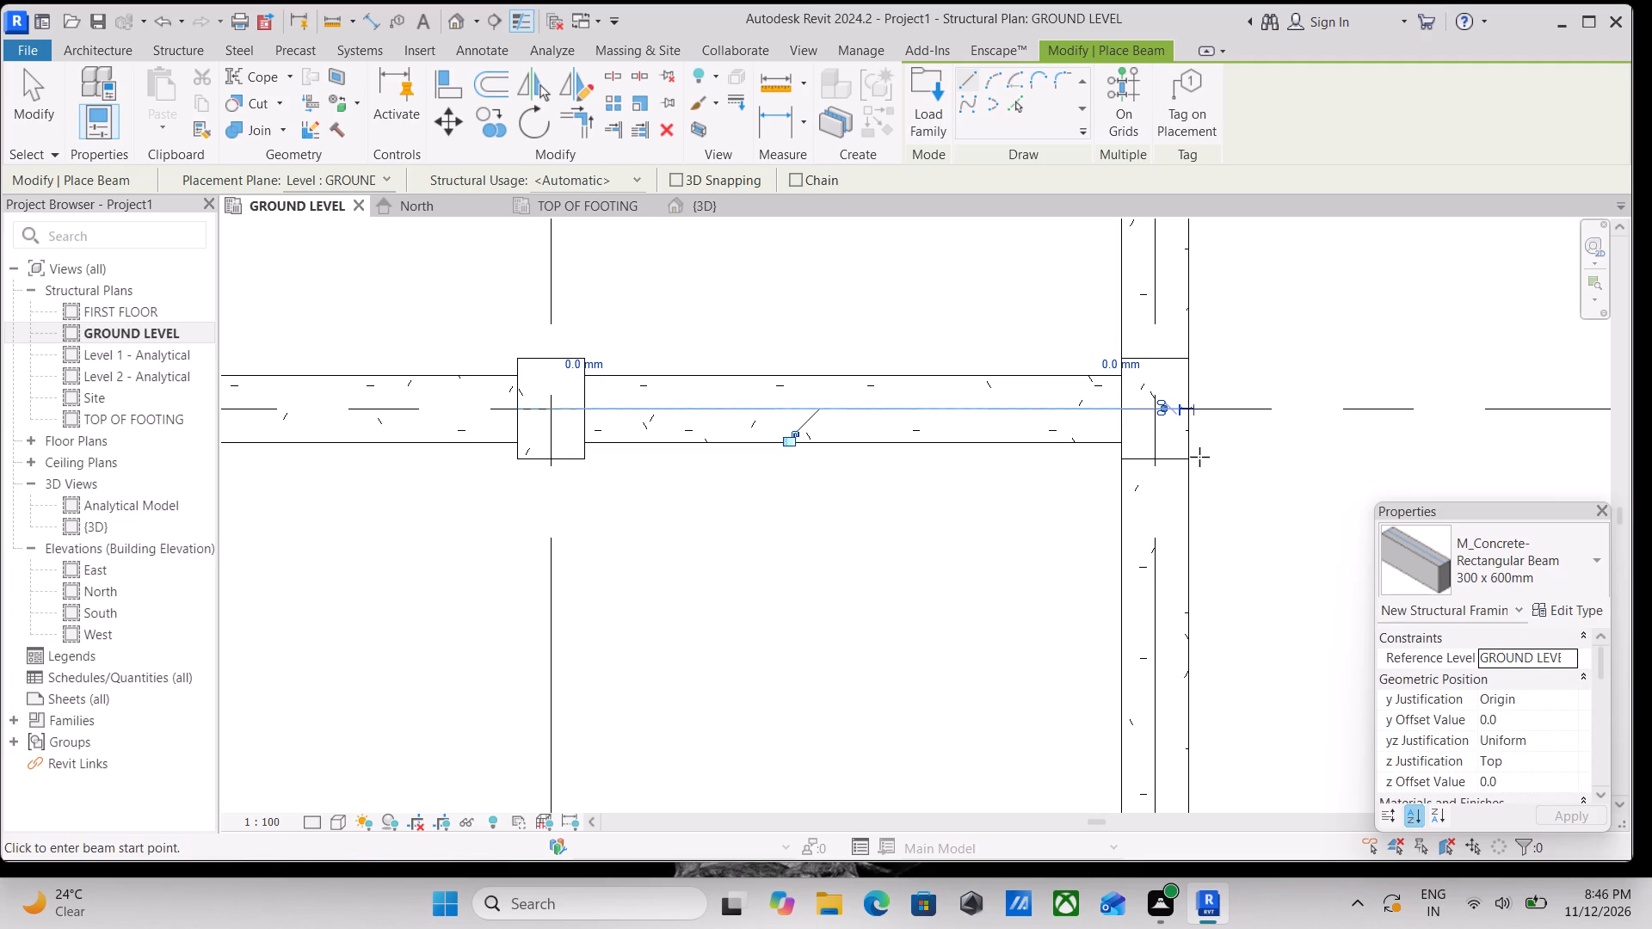
Place a 300 x 600mm concrete beam on grid C between the facing sides of the columns at grids 1 and 2.
{"action": "scroll", "coordinate": [1073, 458], "scroll_direction": "down", "scroll_amount": 1}
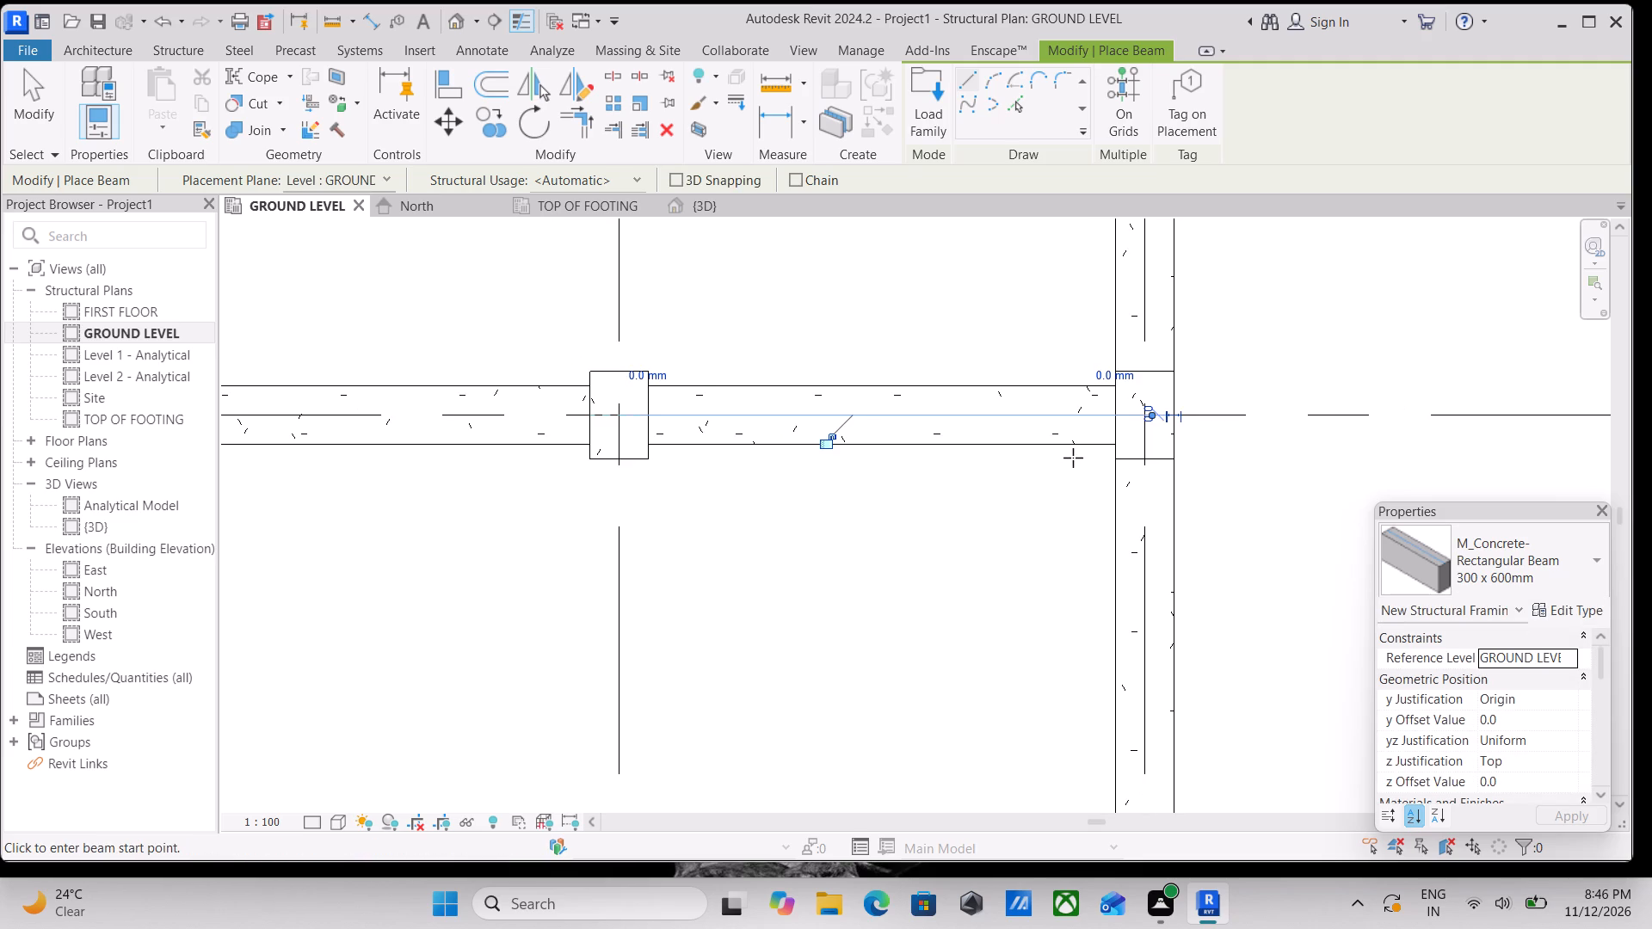
{"action": "scroll", "coordinate": [1073, 458], "scroll_direction": "down", "scroll_amount": 3}
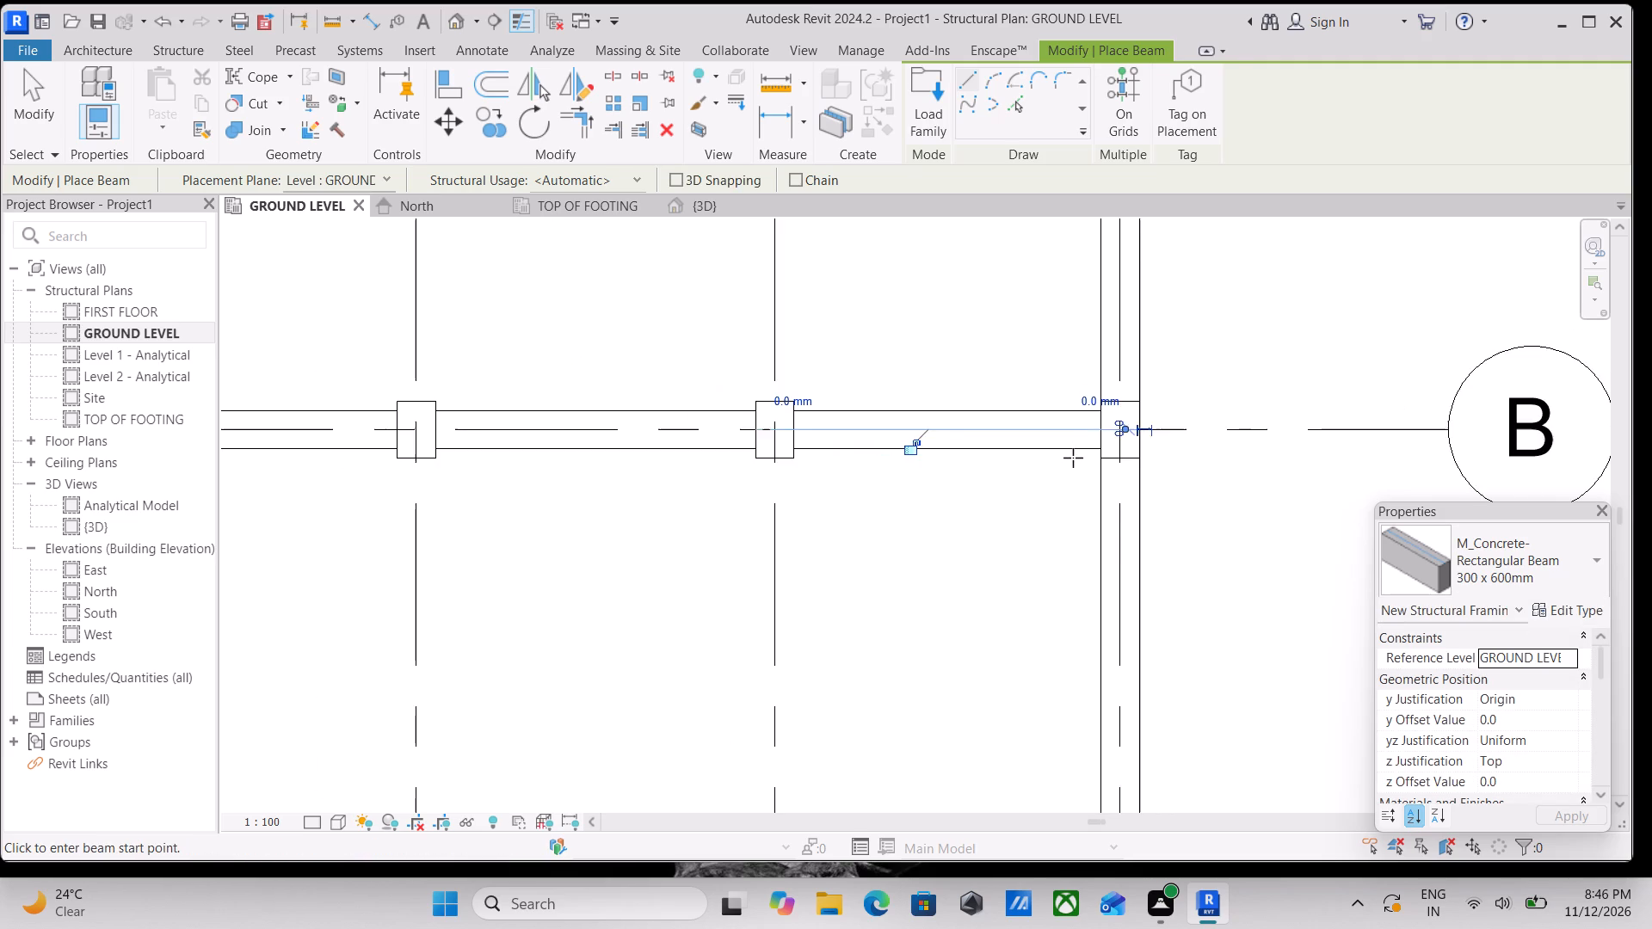
{"action": "scroll", "coordinate": [1073, 458], "scroll_direction": "down", "scroll_amount": 4}
{"action": "scroll", "coordinate": [933, 489], "scroll_direction": "down", "scroll_amount": 2}
{"action": "middle_click_drag", "start_coordinate": [933, 489], "coordinate": [1032, 396]}
{"action": "scroll", "coordinate": [771, 548], "scroll_direction": "up", "scroll_amount": 5}
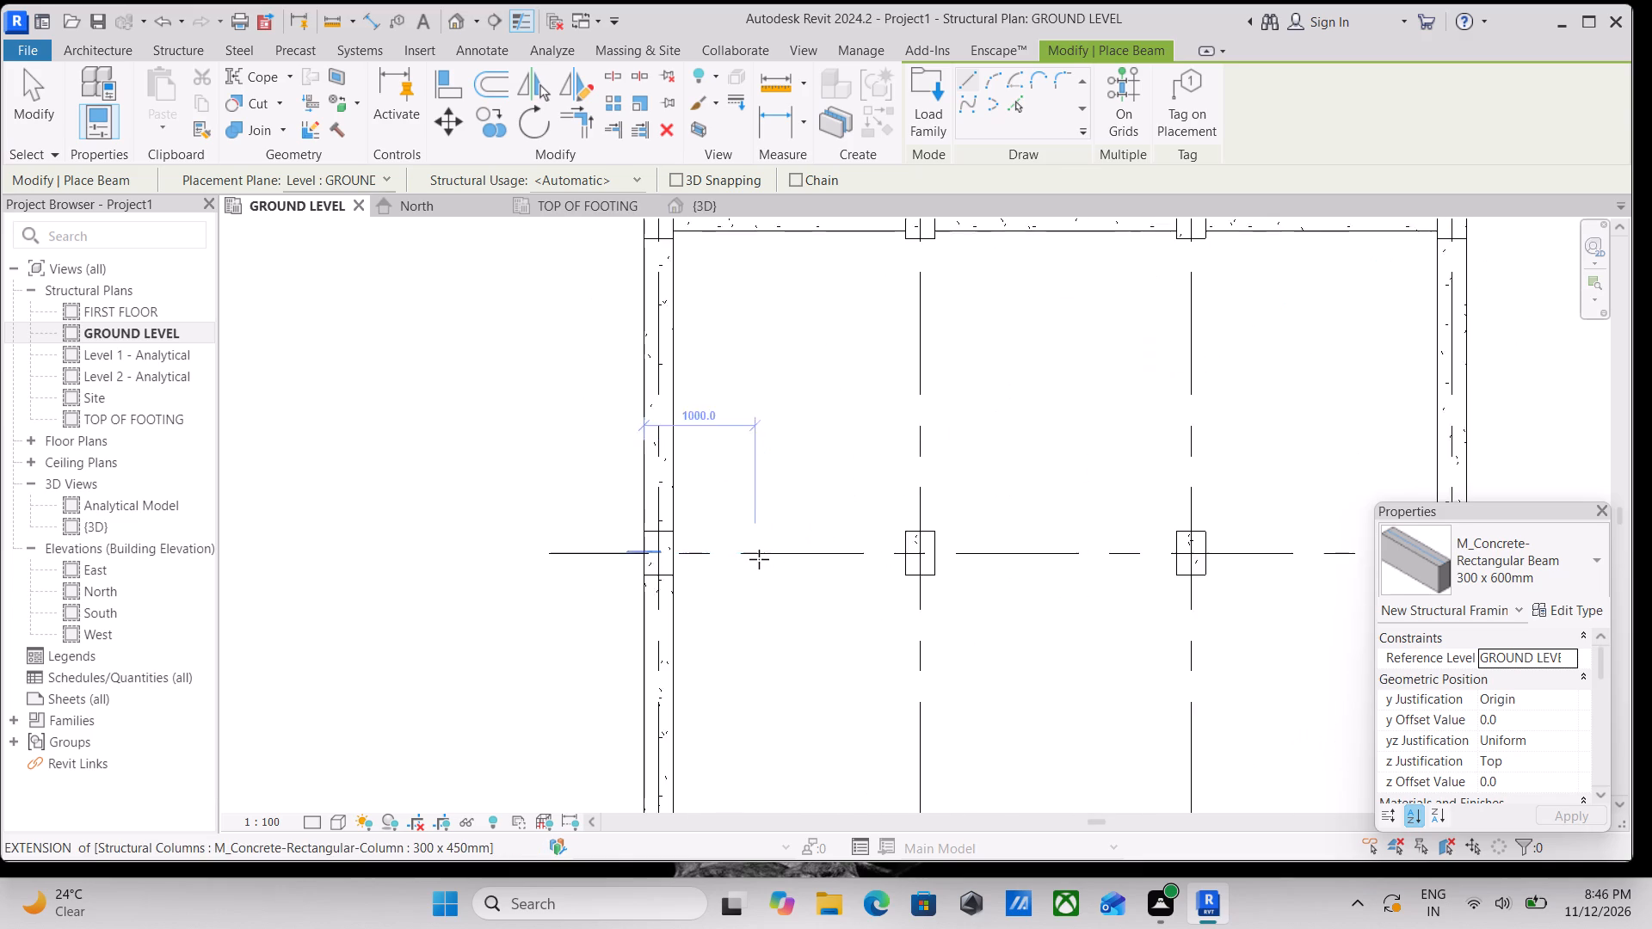
{"action": "scroll", "coordinate": [759, 559], "scroll_direction": "up", "scroll_amount": 2}
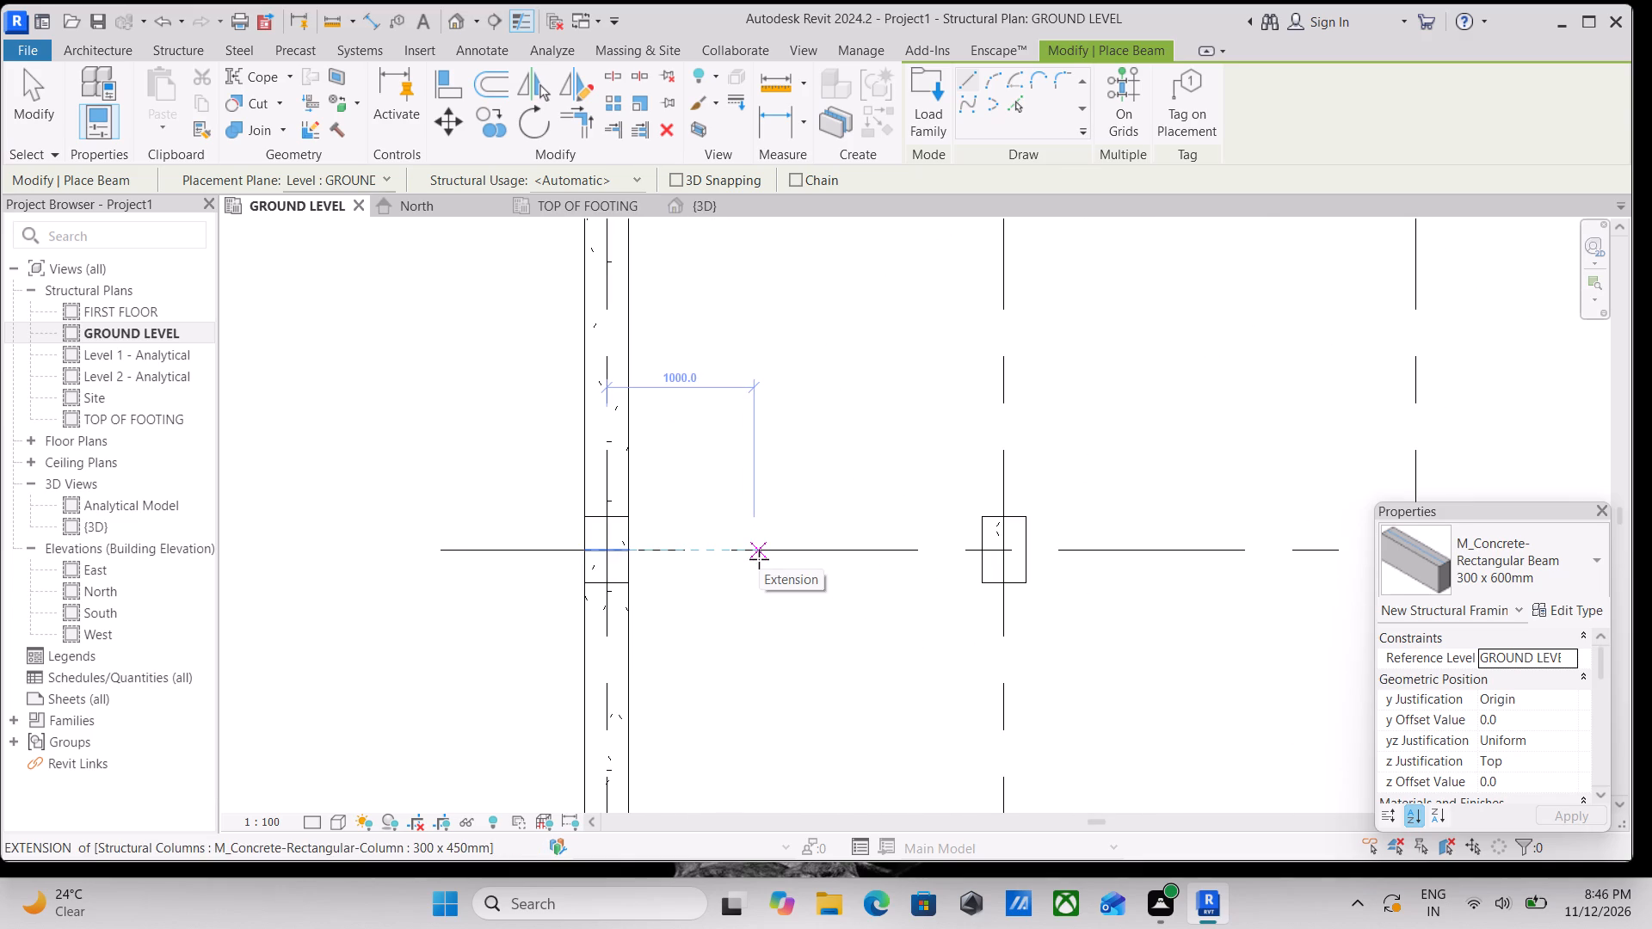
{"action": "scroll", "coordinate": [702, 587], "scroll_direction": "down", "scroll_amount": 2}
{"action": "middle_click_drag", "start_coordinate": [700, 587], "coordinate": [734, 535]}
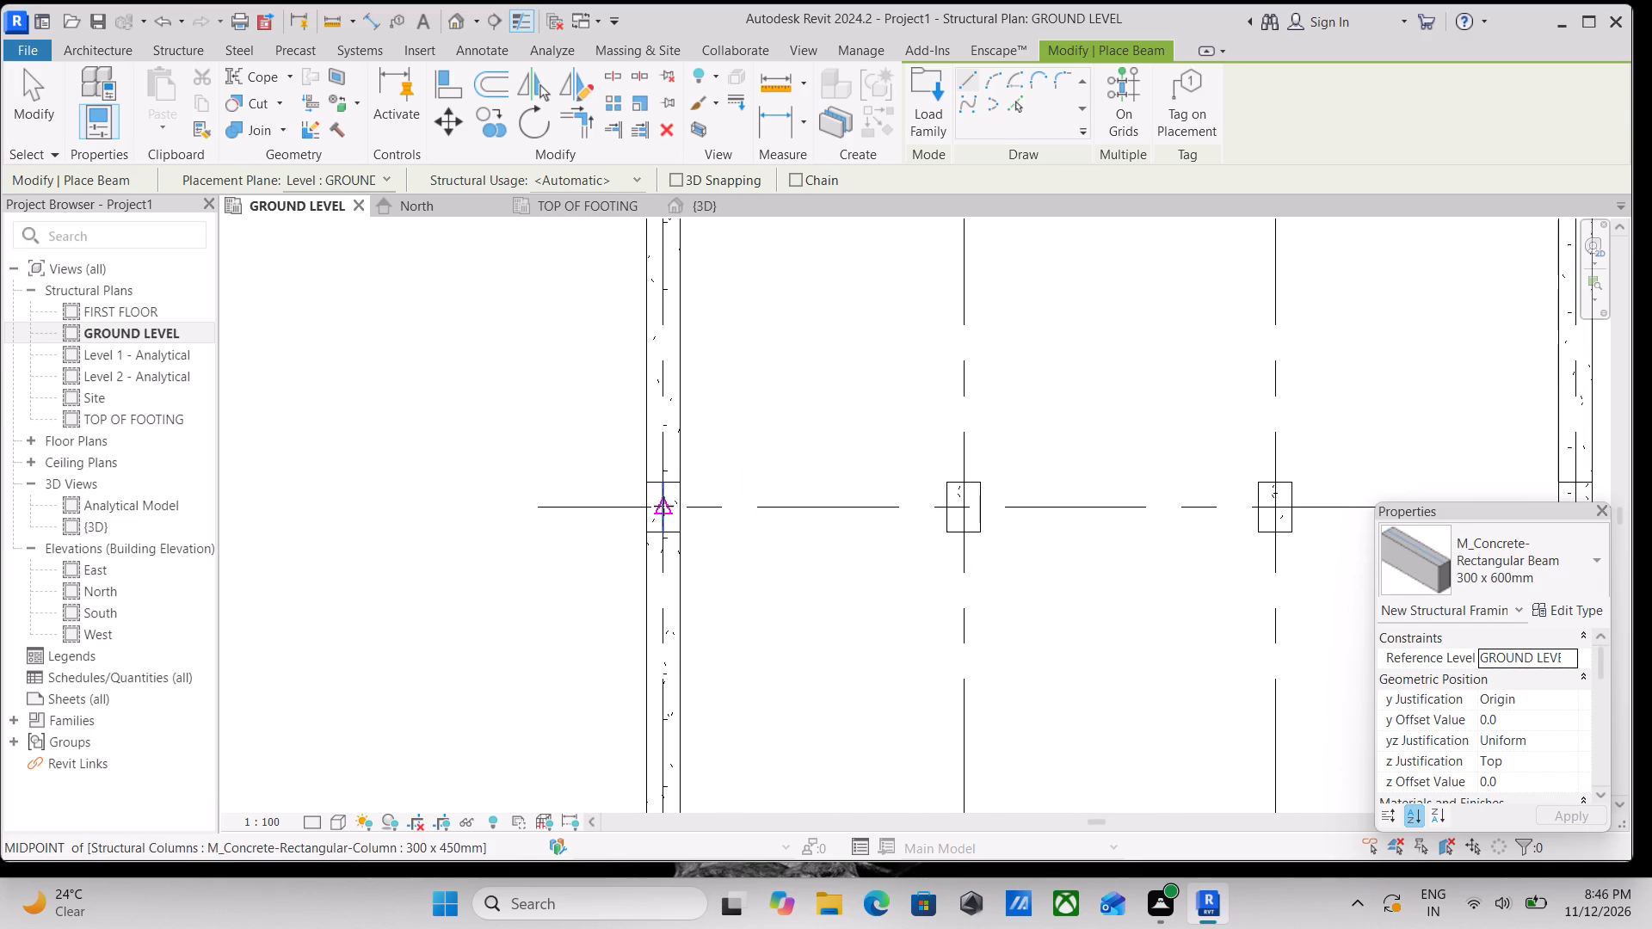
{"action": "scroll", "coordinate": [664, 506], "scroll_direction": "up", "scroll_amount": 3}
{"action": "left_click", "coordinate": [683, 513]}
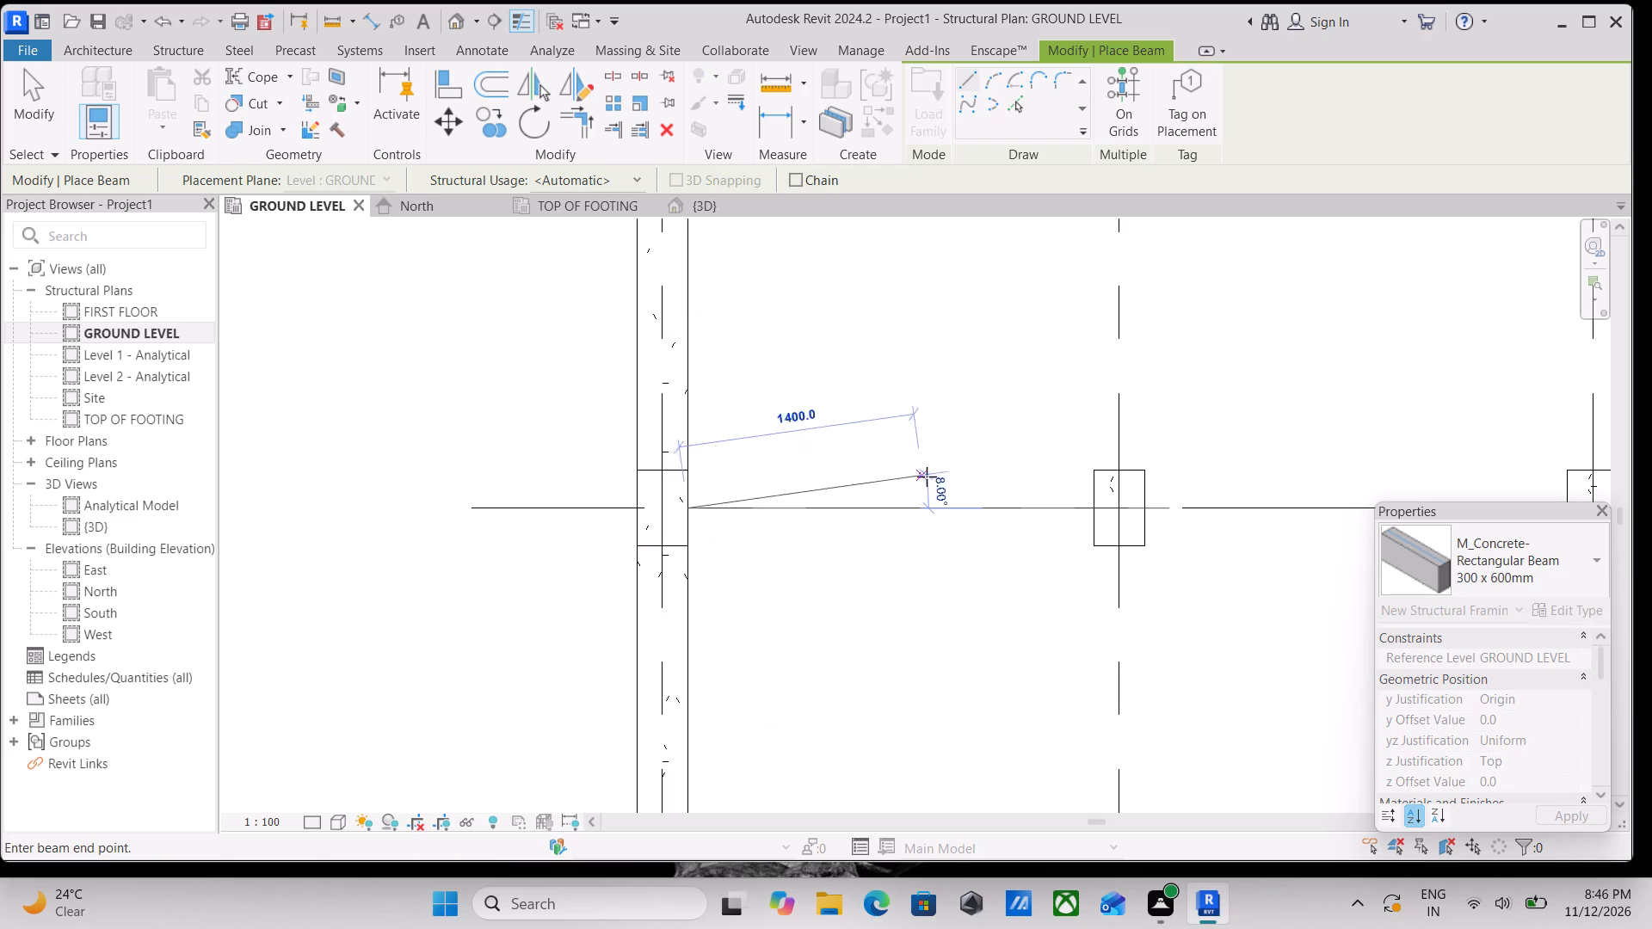
{"action": "left_click", "coordinate": [1095, 508]}
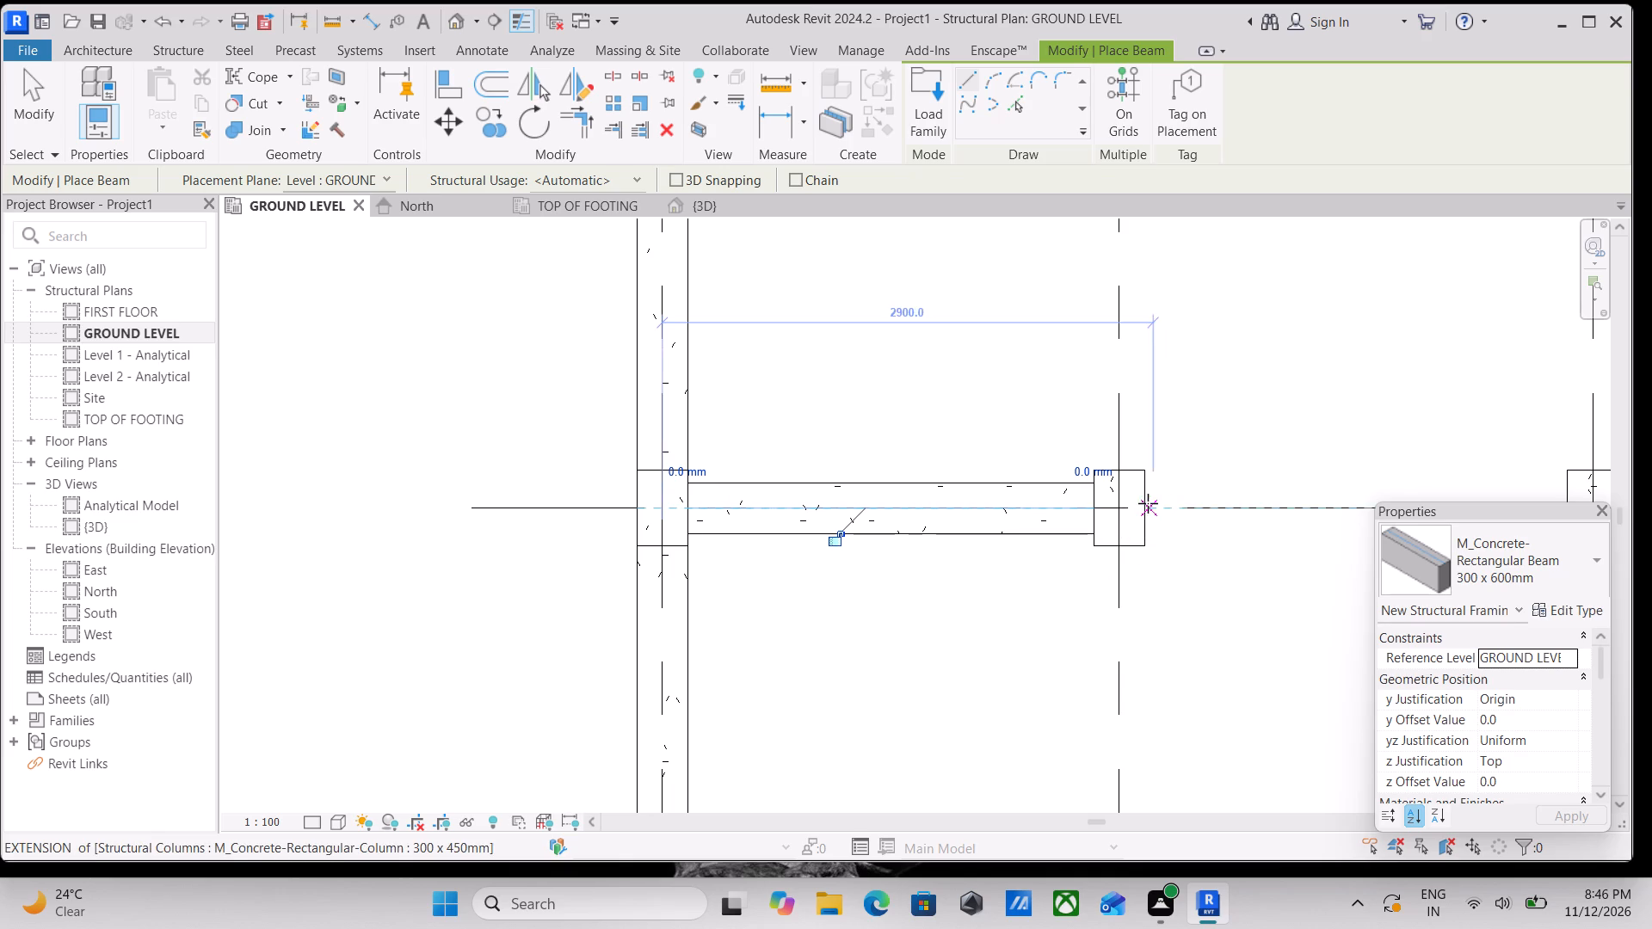
Place a 300 x 600mm concrete beam on grid C between the facing sides of the columns at grids 2 and 3.
{"action": "middle_click_drag", "start_coordinate": [1125, 501], "coordinate": [848, 490]}
{"action": "scroll", "coordinate": [859, 472], "scroll_direction": "up", "scroll_amount": 3}
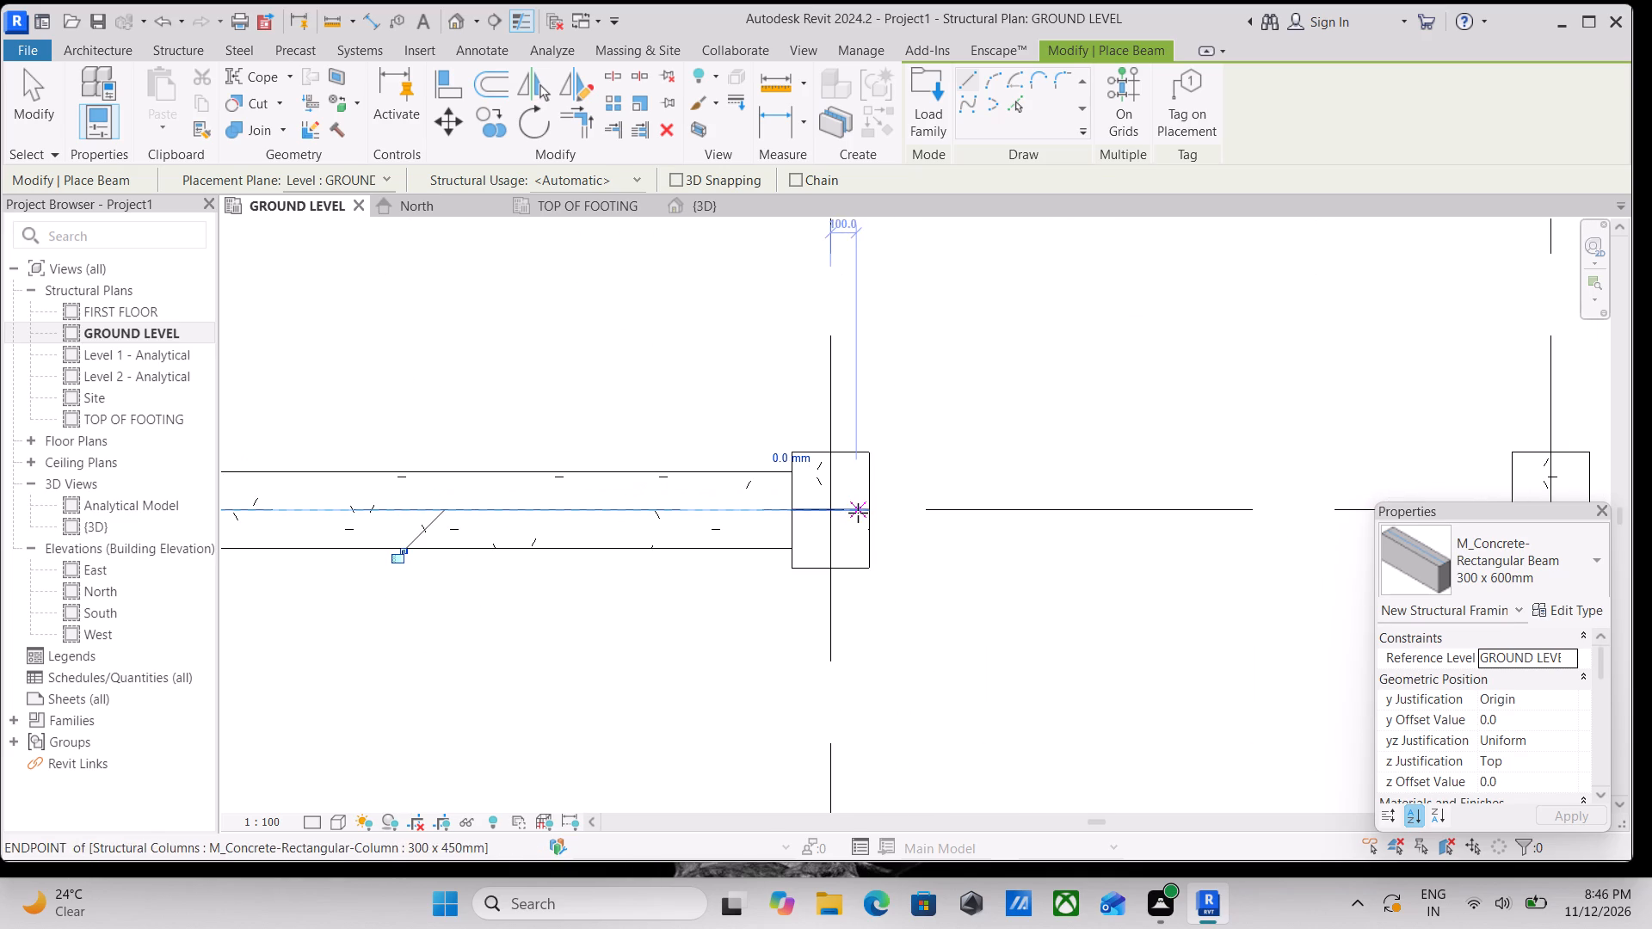
{"action": "left_click", "coordinate": [866, 513]}
{"action": "scroll", "coordinate": [928, 512], "scroll_direction": "down", "scroll_amount": 1}
{"action": "middle_click_drag", "start_coordinate": [928, 512], "coordinate": [601, 529]}
{"action": "scroll", "coordinate": [769, 534], "scroll_direction": "down", "scroll_amount": 2}
{"action": "middle_click_drag", "start_coordinate": [769, 534], "coordinate": [715, 519]}
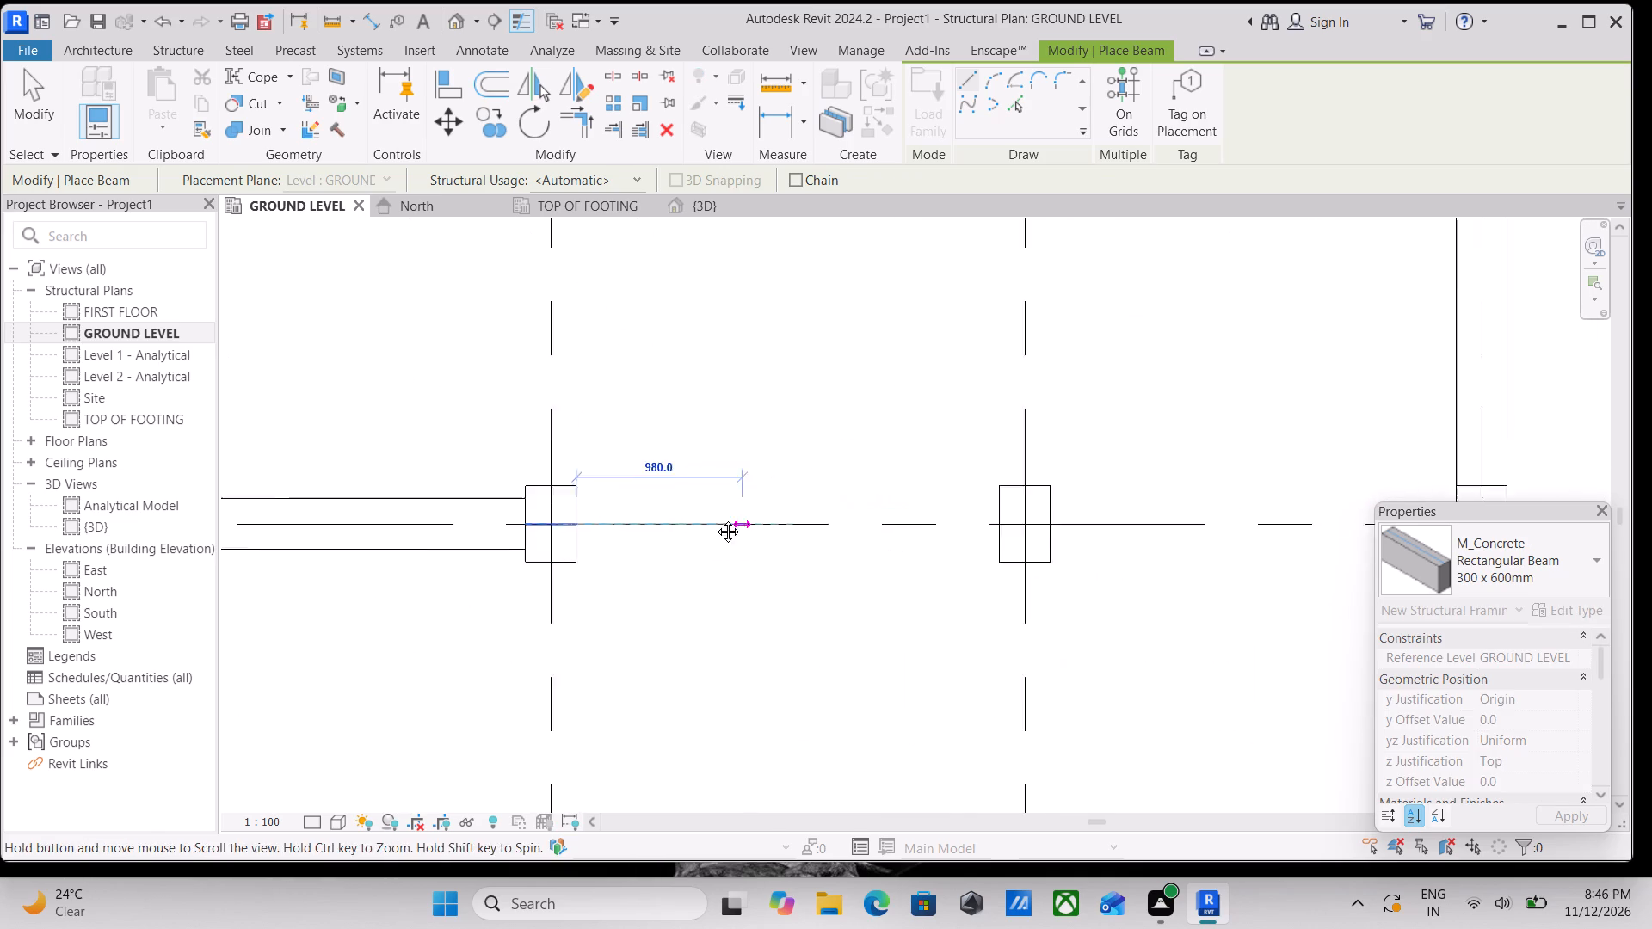
{"action": "middle_click_drag", "start_coordinate": [715, 519], "coordinate": [704, 514]}
{"action": "left_click", "coordinate": [965, 514]}
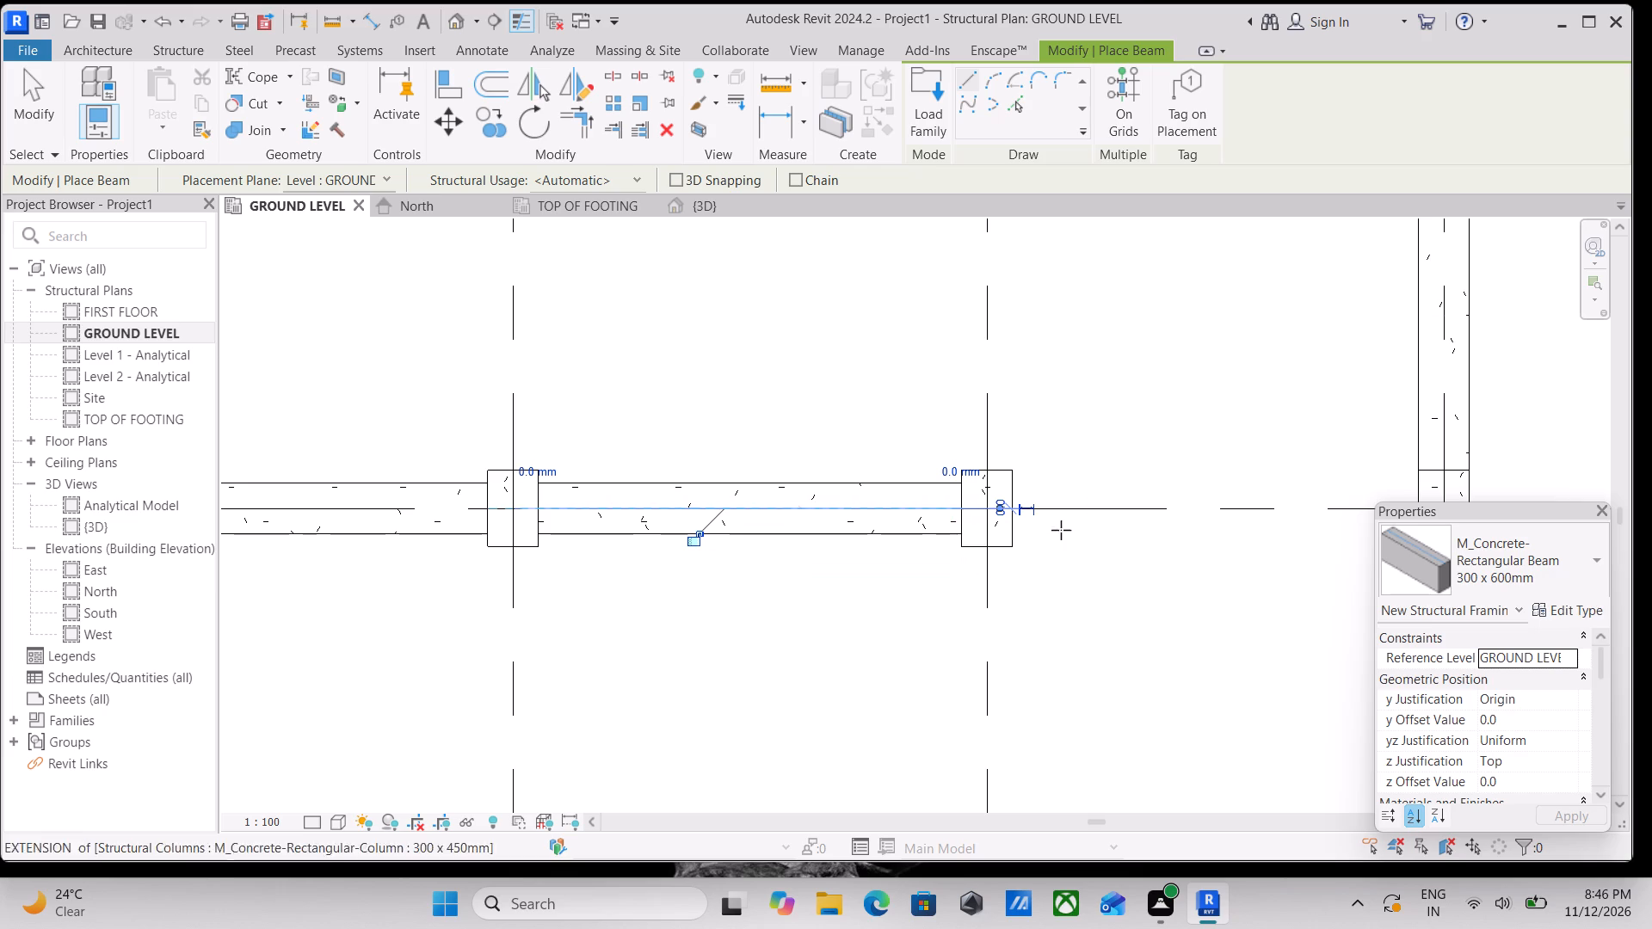
Place a 300 x 600mm concrete beam on grid C between the facing sides of the columns at grids 3 and 4.
{"action": "scroll", "coordinate": [1077, 511], "scroll_direction": "up", "scroll_amount": 20}
{"action": "scroll", "coordinate": [1077, 511], "scroll_direction": "up", "scroll_amount": 7}
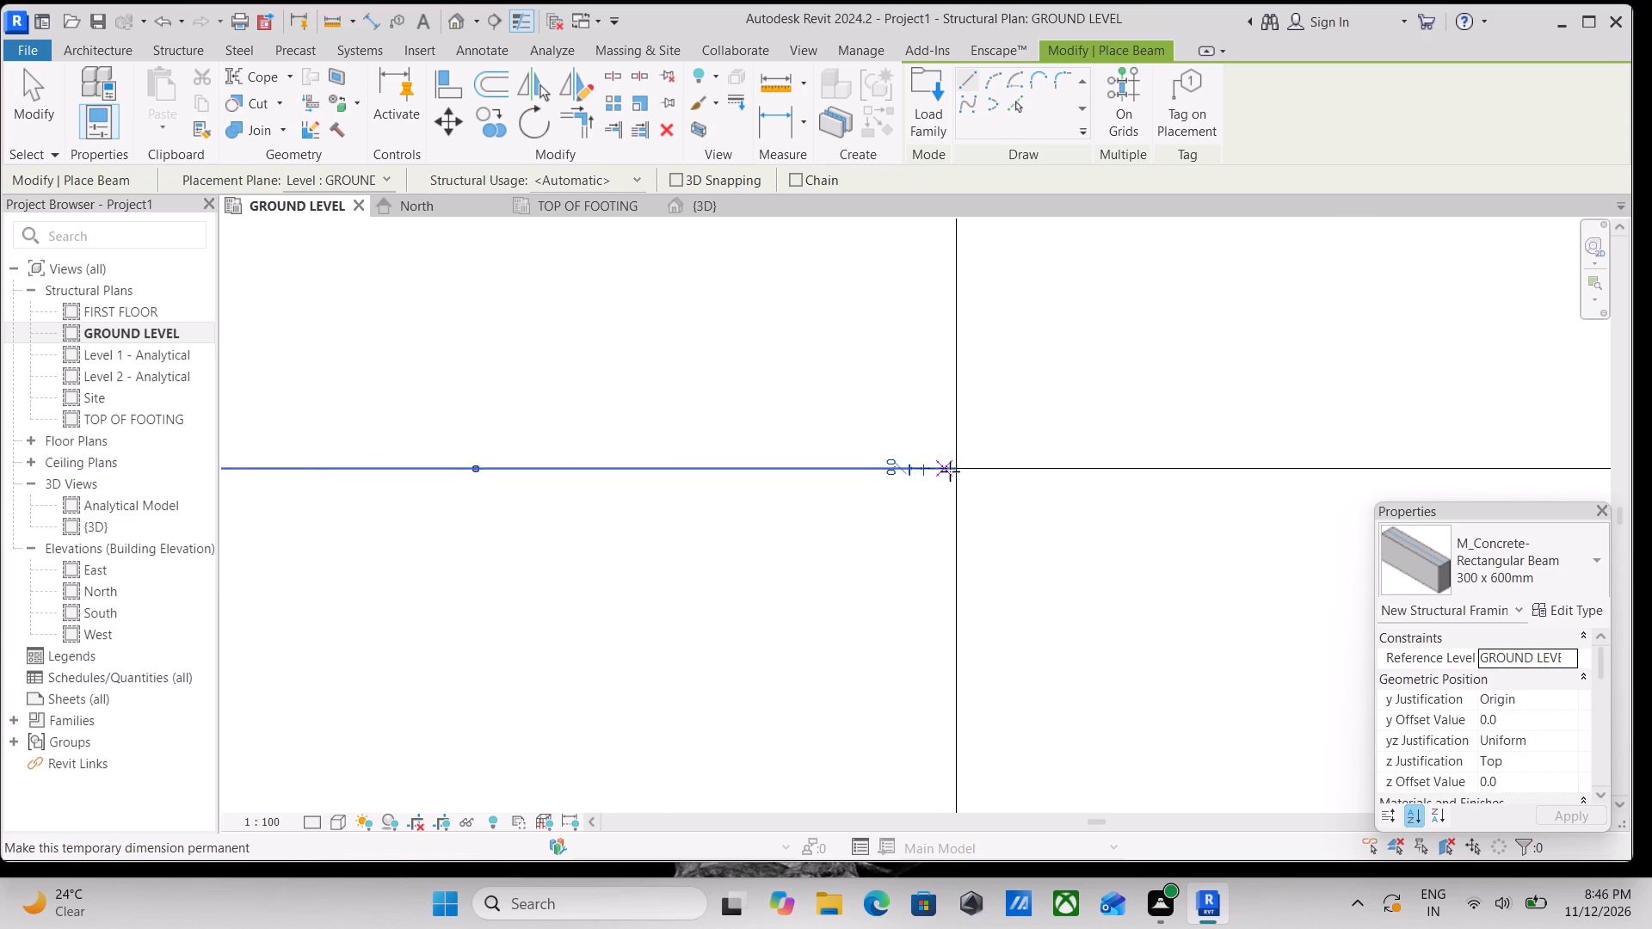
{"action": "scroll", "coordinate": [950, 471], "scroll_direction": "up", "scroll_amount": 3}
{"action": "left_click", "coordinate": [958, 460]}
{"action": "scroll", "coordinate": [1221, 438], "scroll_direction": "down", "scroll_amount": 3}
{"action": "middle_click_drag", "start_coordinate": [1220, 438], "coordinate": [823, 356]}
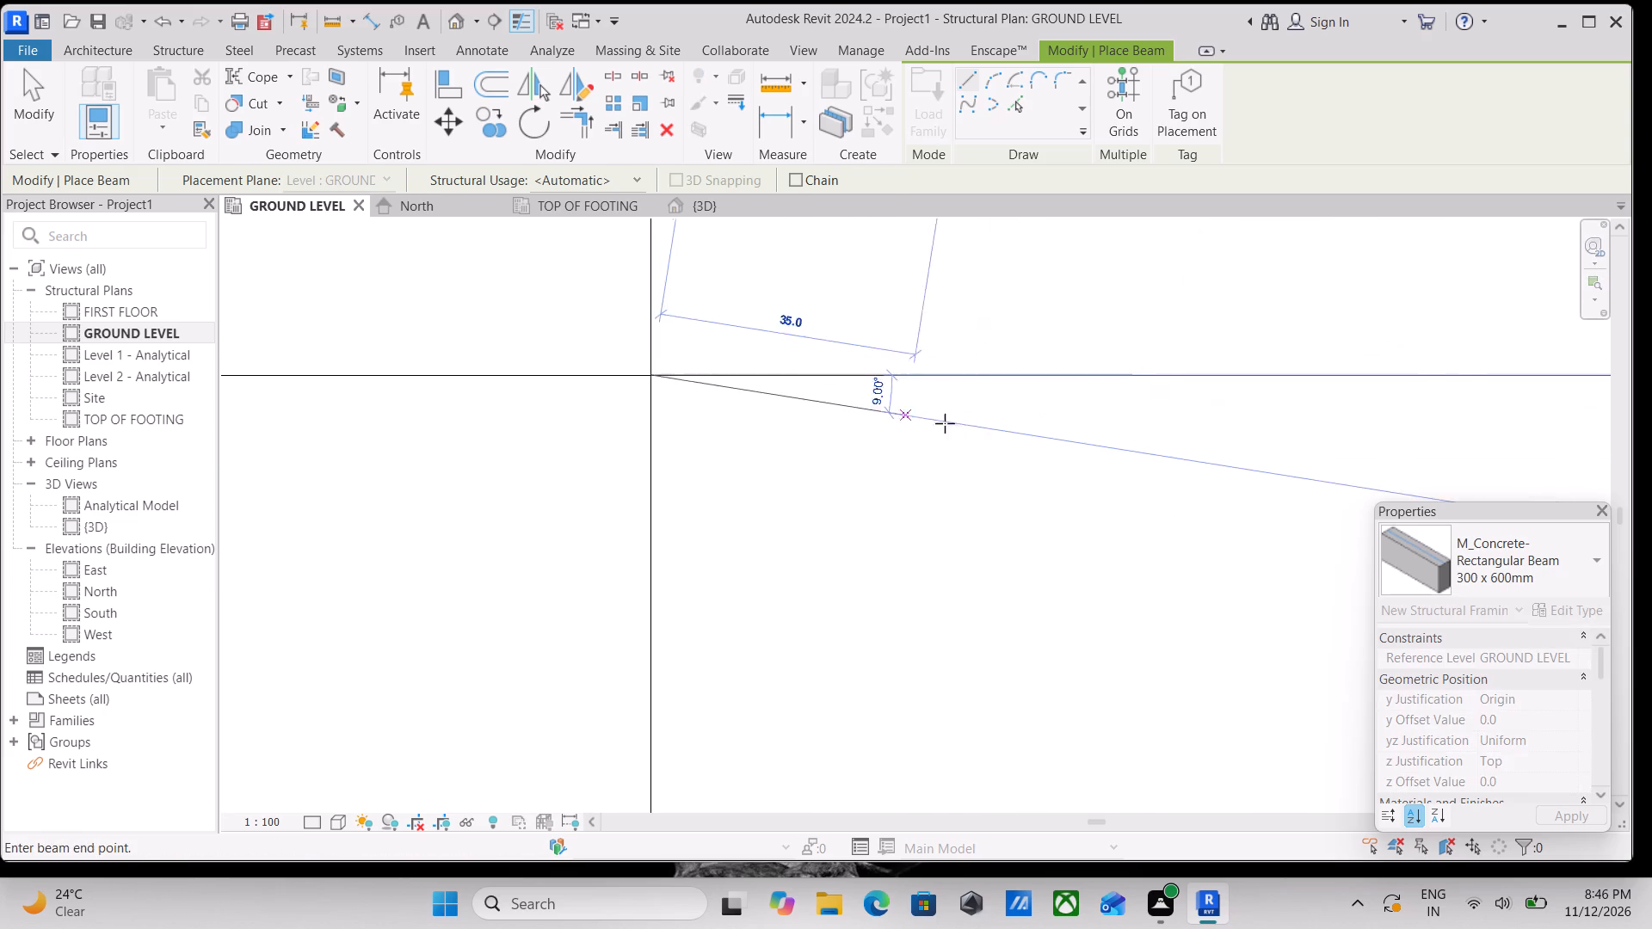
{"action": "scroll", "coordinate": [973, 427], "scroll_direction": "down", "scroll_amount": 3}
{"action": "middle_click_drag", "start_coordinate": [952, 427], "coordinate": [784, 429]}
{"action": "scroll", "coordinate": [784, 429], "scroll_direction": "down", "scroll_amount": 3}
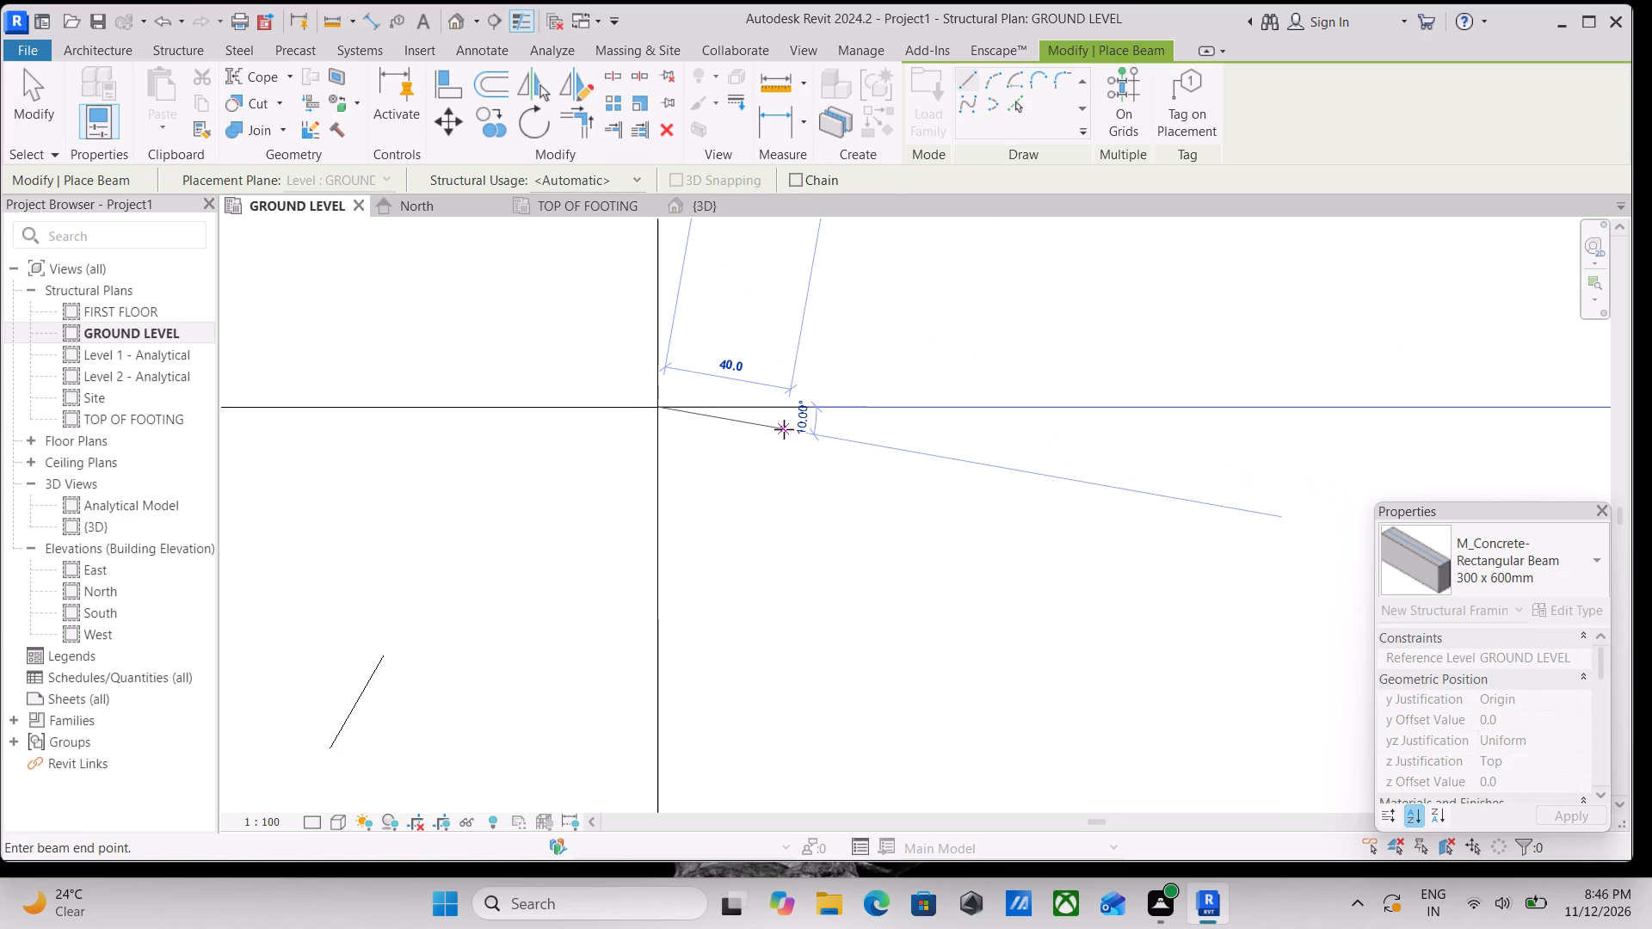
{"action": "scroll", "coordinate": [784, 429], "scroll_direction": "down", "scroll_amount": 2}
{"action": "middle_click_drag", "start_coordinate": [784, 429], "coordinate": [632, 421]}
{"action": "scroll", "coordinate": [884, 394], "scroll_direction": "down", "scroll_amount": 2}
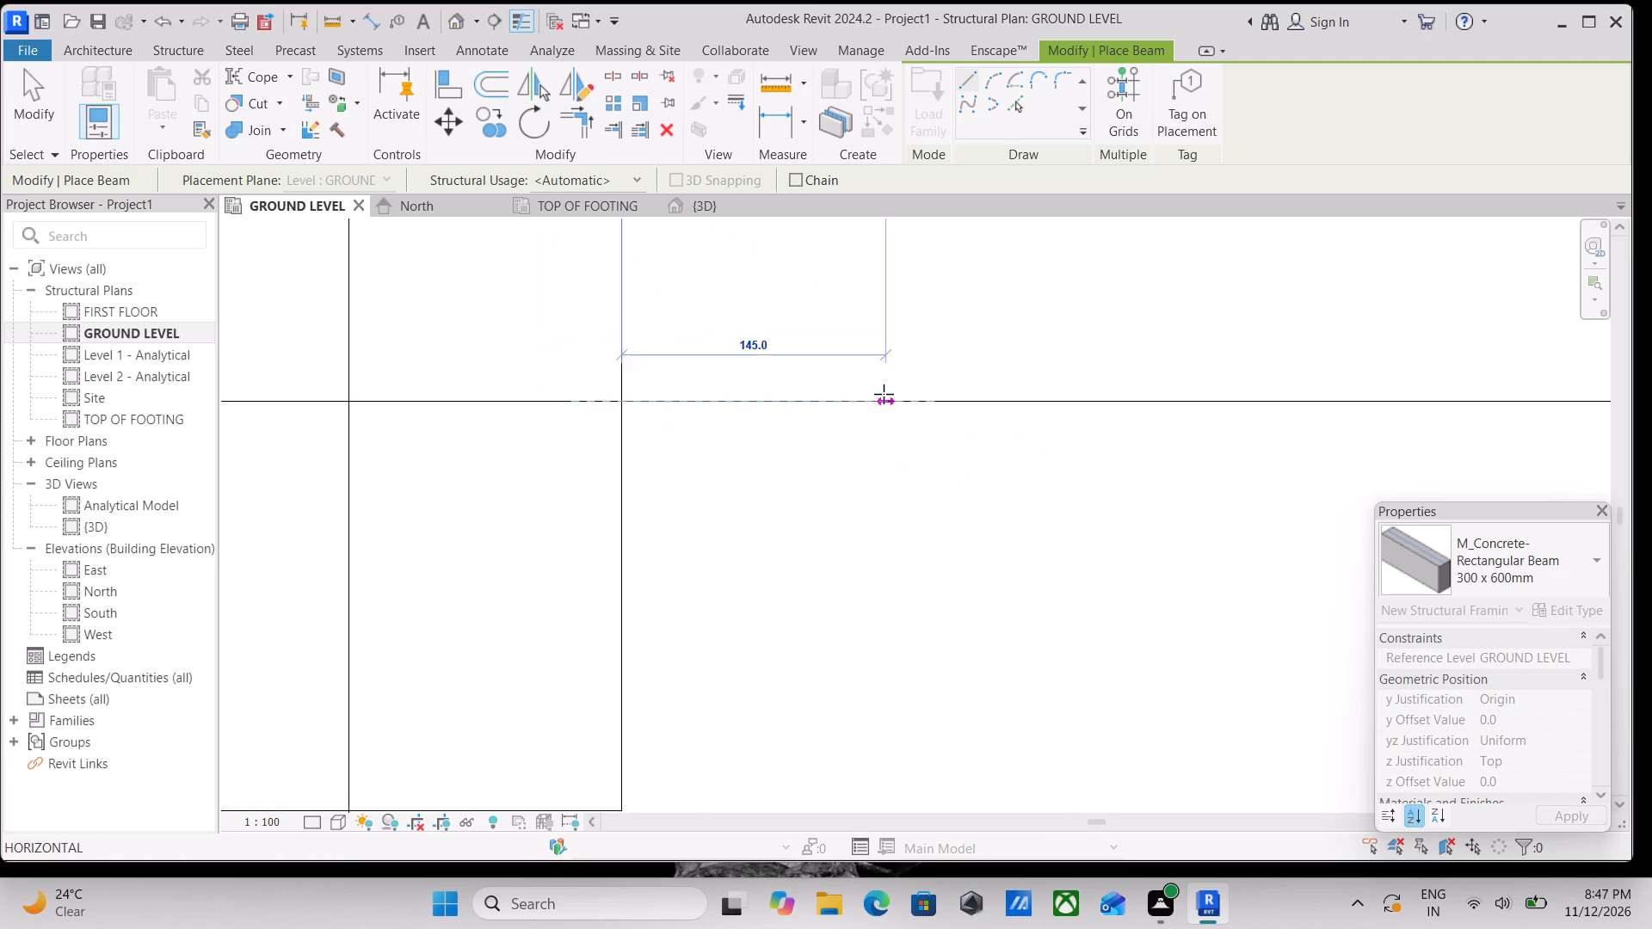
{"action": "middle_click_drag", "start_coordinate": [884, 394], "coordinate": [586, 415]}
{"action": "scroll", "coordinate": [589, 415], "scroll_direction": "up", "scroll_amount": 1}
{"action": "scroll", "coordinate": [693, 404], "scroll_direction": "down", "scroll_amount": 8}
{"action": "middle_click_drag", "start_coordinate": [811, 417], "coordinate": [669, 415]}
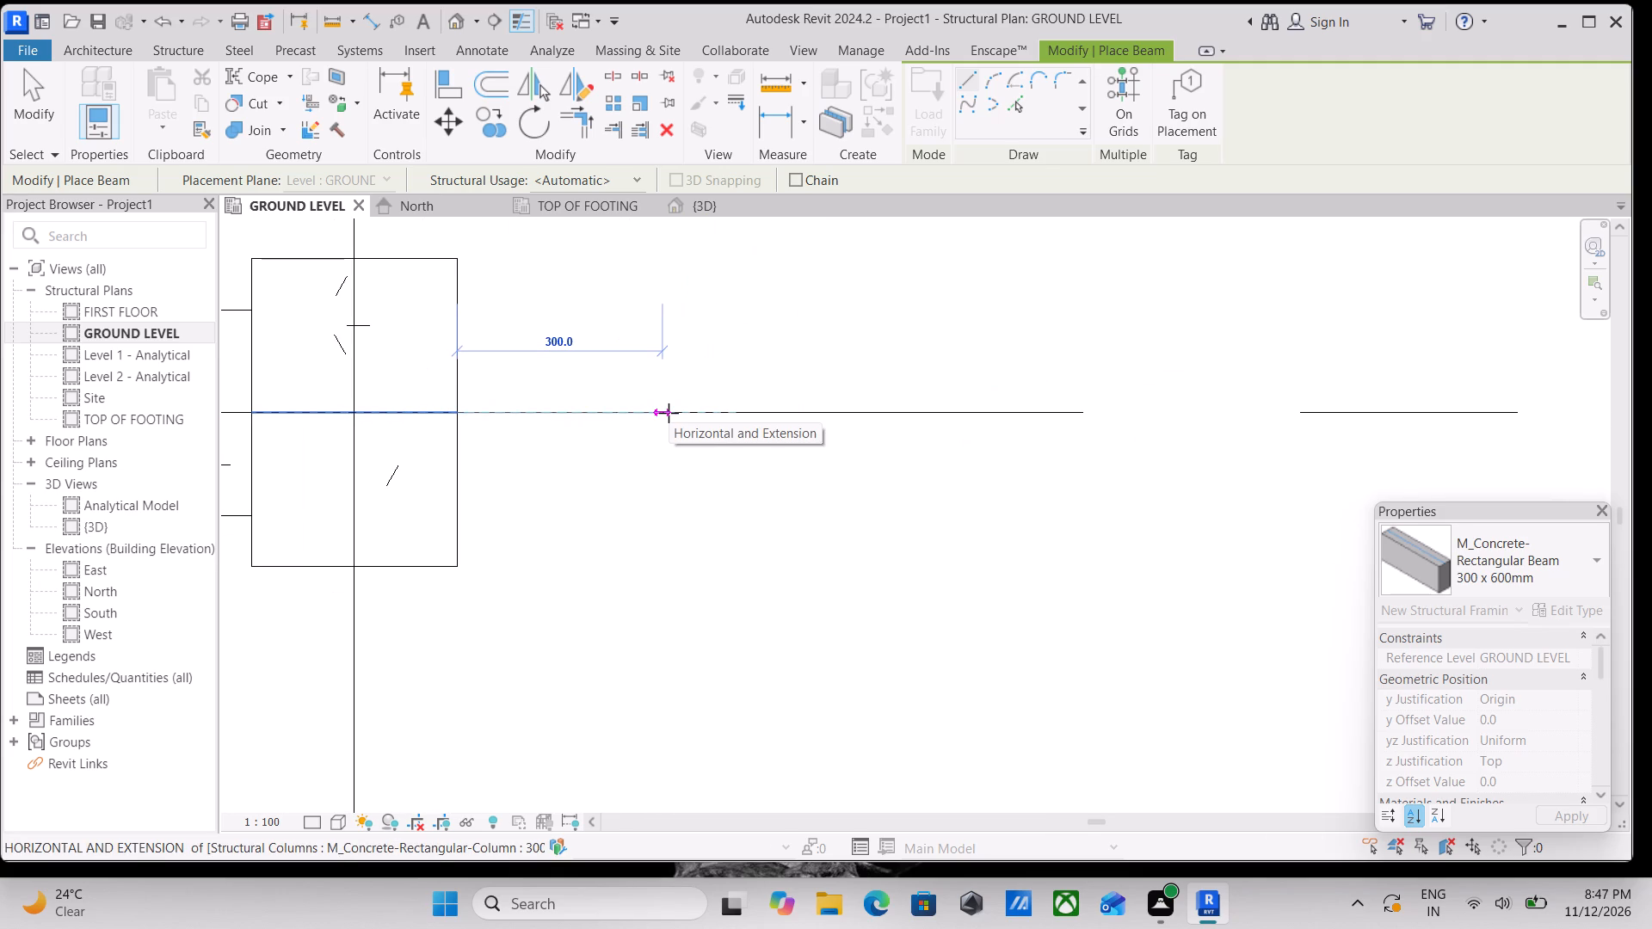
{"action": "scroll", "coordinate": [669, 413], "scroll_direction": "down", "scroll_amount": 2}
{"action": "middle_click_drag", "start_coordinate": [669, 413], "coordinate": [480, 404]}
{"action": "scroll", "coordinate": [483, 404], "scroll_direction": "up", "scroll_amount": 1}
{"action": "scroll", "coordinate": [496, 413], "scroll_direction": "down", "scroll_amount": 1}
{"action": "scroll", "coordinate": [496, 413], "scroll_direction": "up", "scroll_amount": 1}
{"action": "scroll", "coordinate": [496, 413], "scroll_direction": "down", "scroll_amount": 5}
{"action": "middle_click_drag", "start_coordinate": [611, 411], "coordinate": [437, 430]}
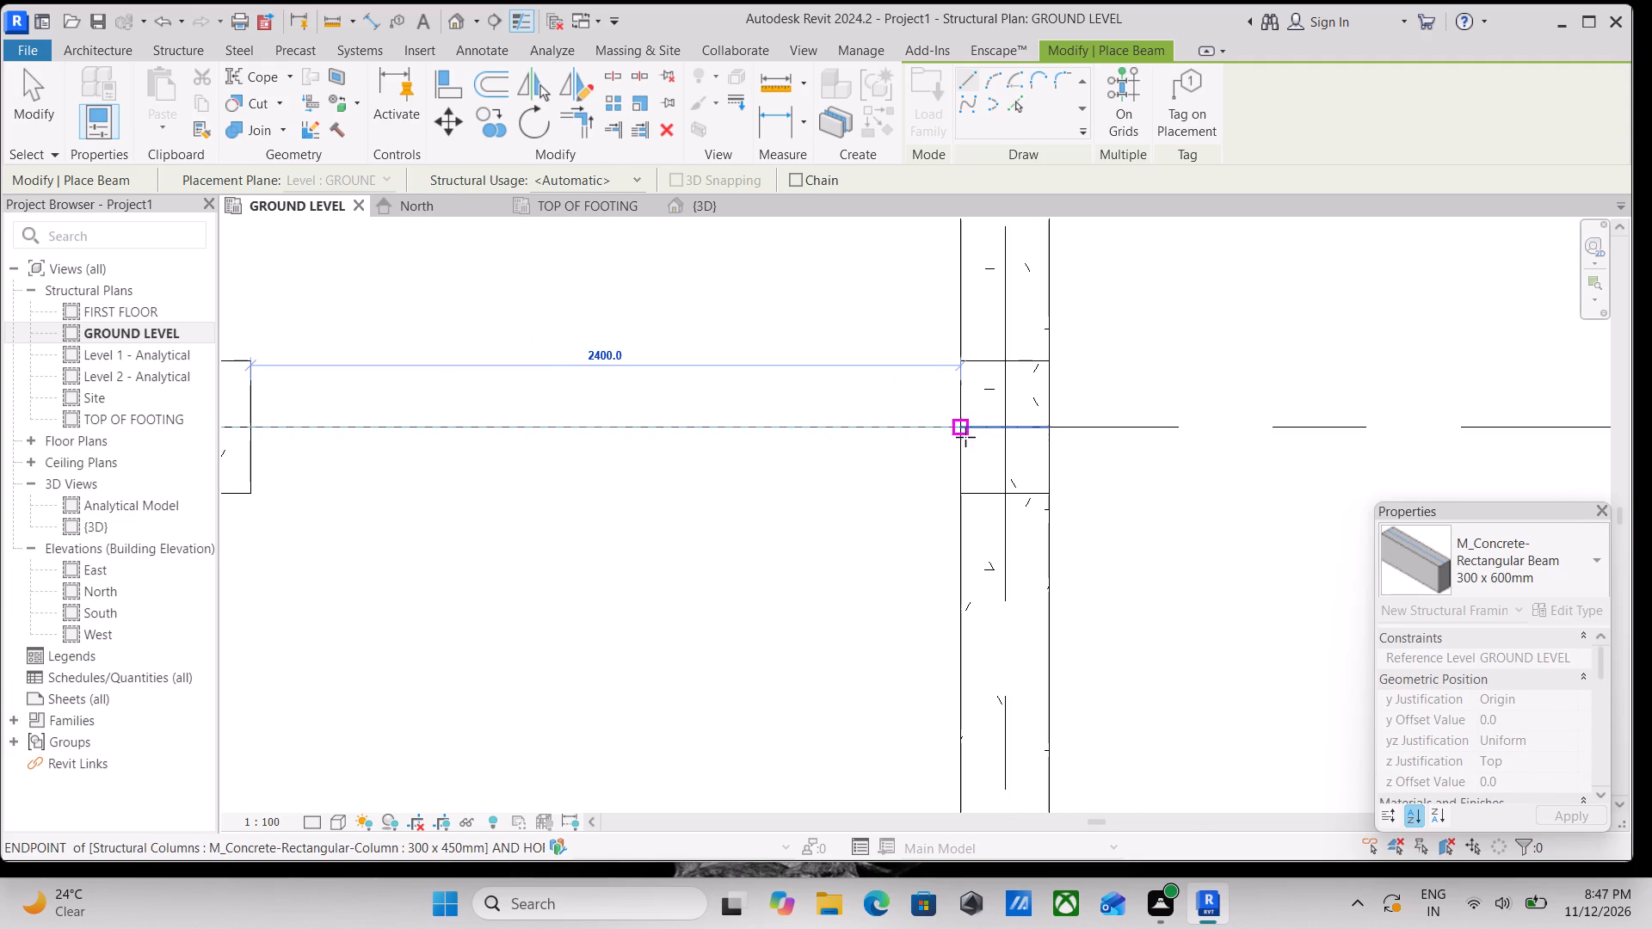
{"action": "left_click", "coordinate": [963, 436]}
Place a 300 x 600mm concrete beam on grid 2 between the facing sides of the columns at grids D and C.
{"action": "scroll", "coordinate": [963, 436], "scroll_direction": "down", "scroll_amount": 4}
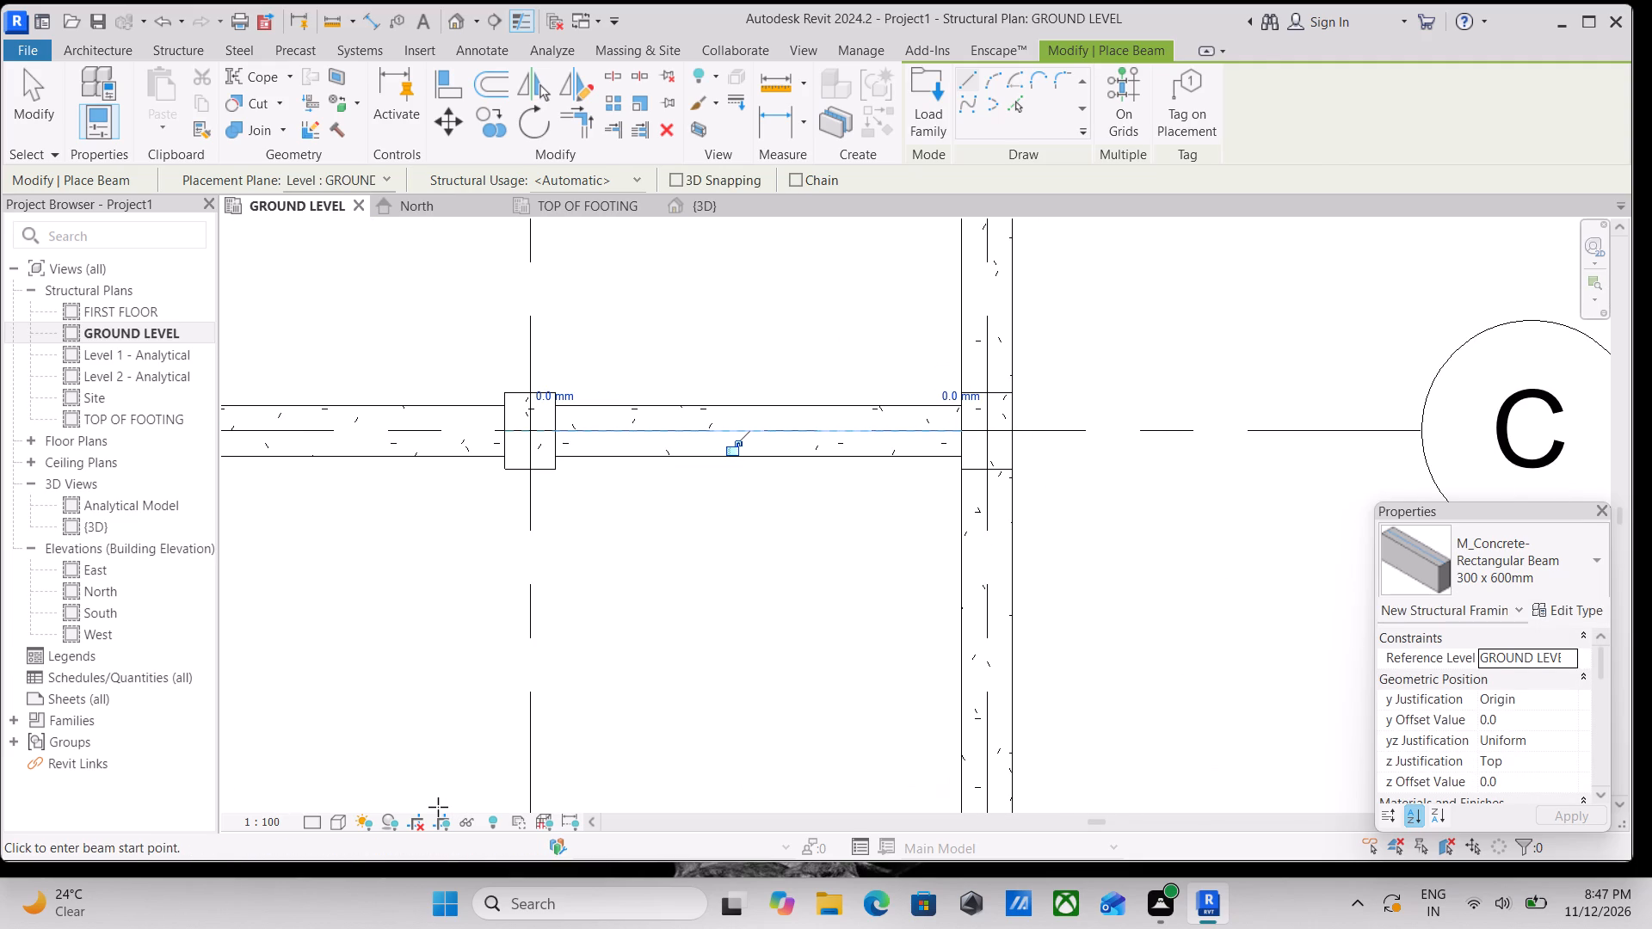
{"action": "scroll", "coordinate": [466, 677], "scroll_direction": "down", "scroll_amount": 1}
{"action": "scroll", "coordinate": [213, 772], "scroll_direction": "down", "scroll_amount": 3}
{"action": "scroll", "coordinate": [410, 633], "scroll_direction": "down", "scroll_amount": 2}
{"action": "middle_click_drag", "start_coordinate": [410, 633], "coordinate": [554, 544]}
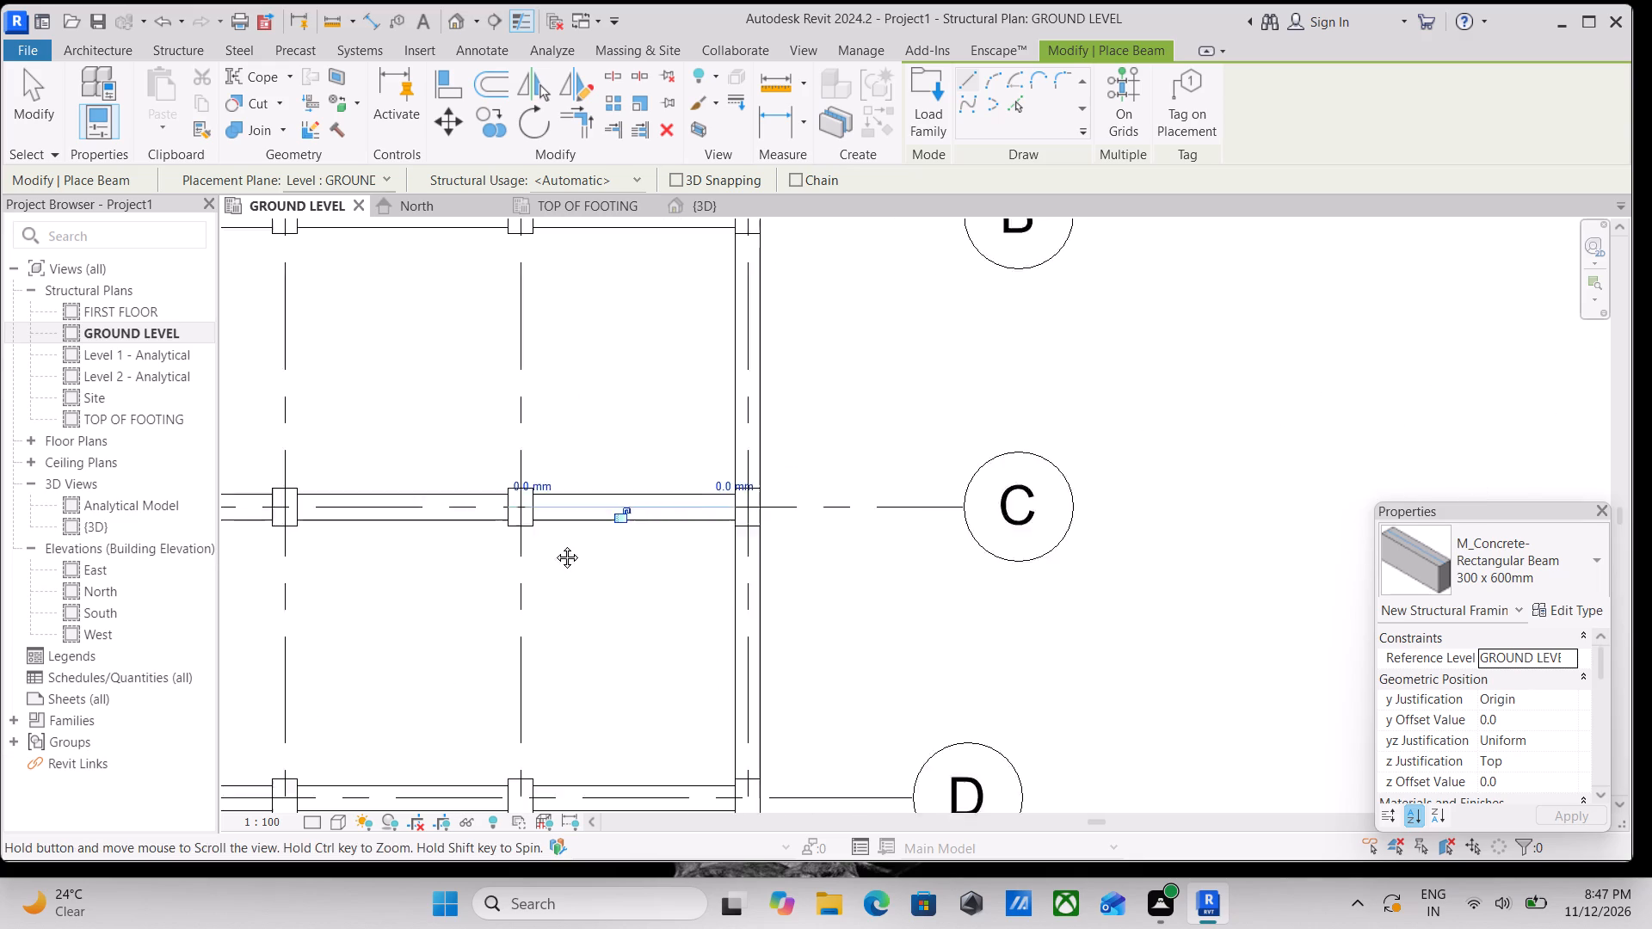
{"action": "middle_click_drag", "start_coordinate": [554, 544], "coordinate": [924, 378]}
{"action": "scroll", "coordinate": [801, 446], "scroll_direction": "down", "scroll_amount": 2}
{"action": "middle_click_drag", "start_coordinate": [700, 478], "coordinate": [844, 476]}
{"action": "scroll", "coordinate": [868, 539], "scroll_direction": "up", "scroll_amount": 6}
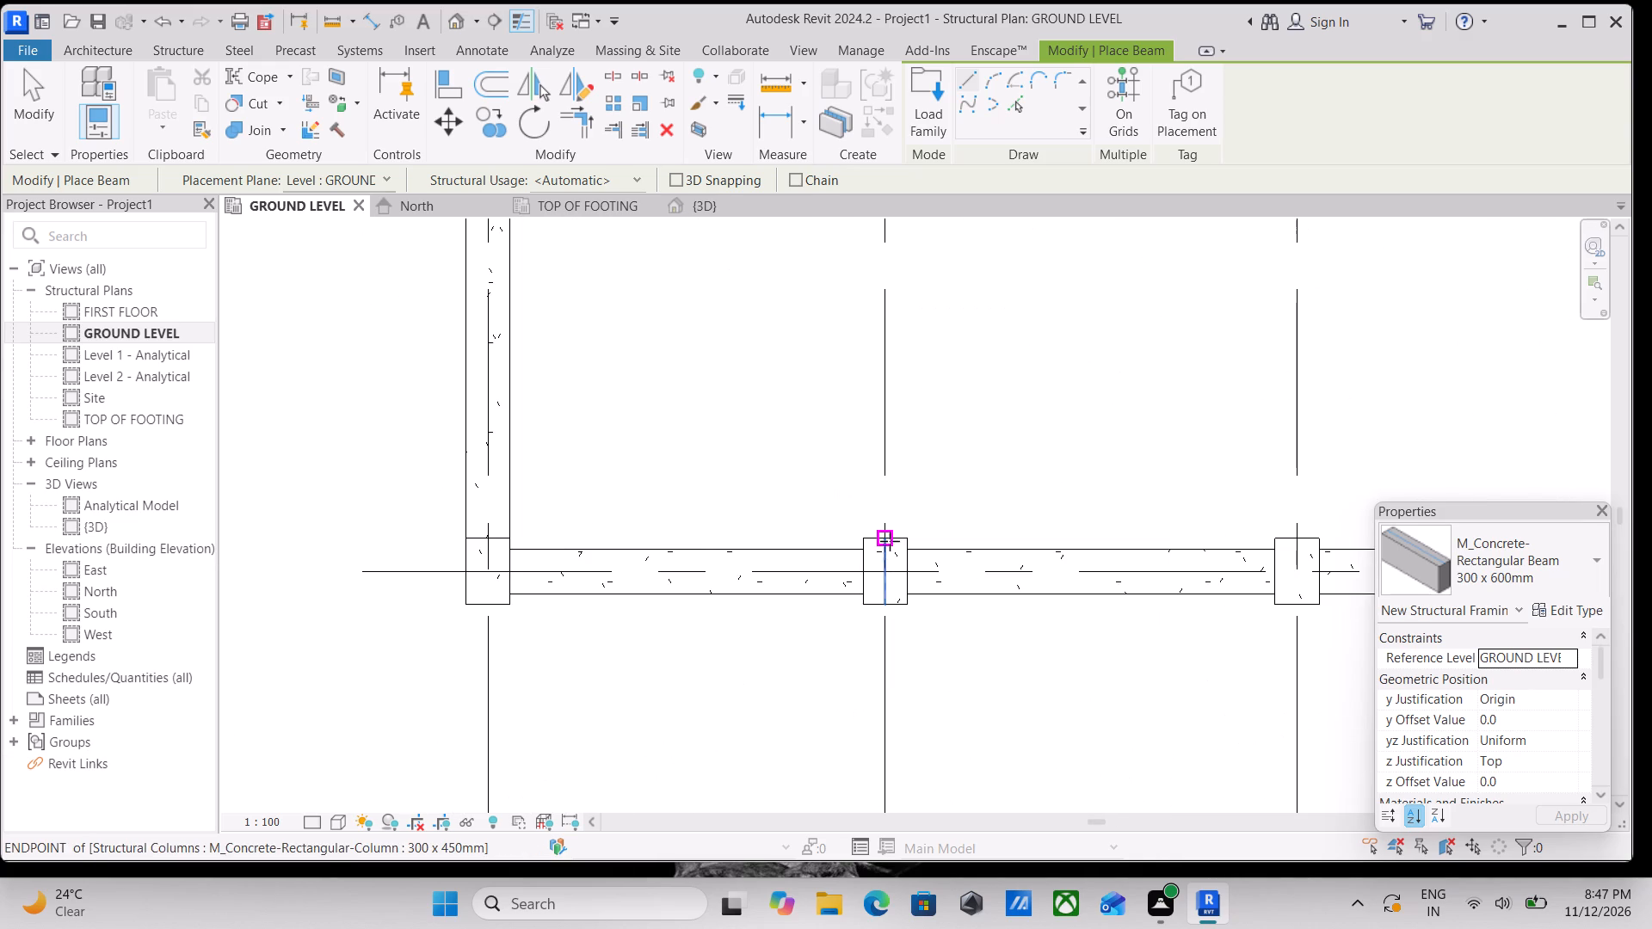
{"action": "left_click_drag", "start_coordinate": [890, 541], "coordinate": [880, 539]}
{"action": "middle_click_drag", "start_coordinate": [864, 410], "coordinate": [989, 716]}
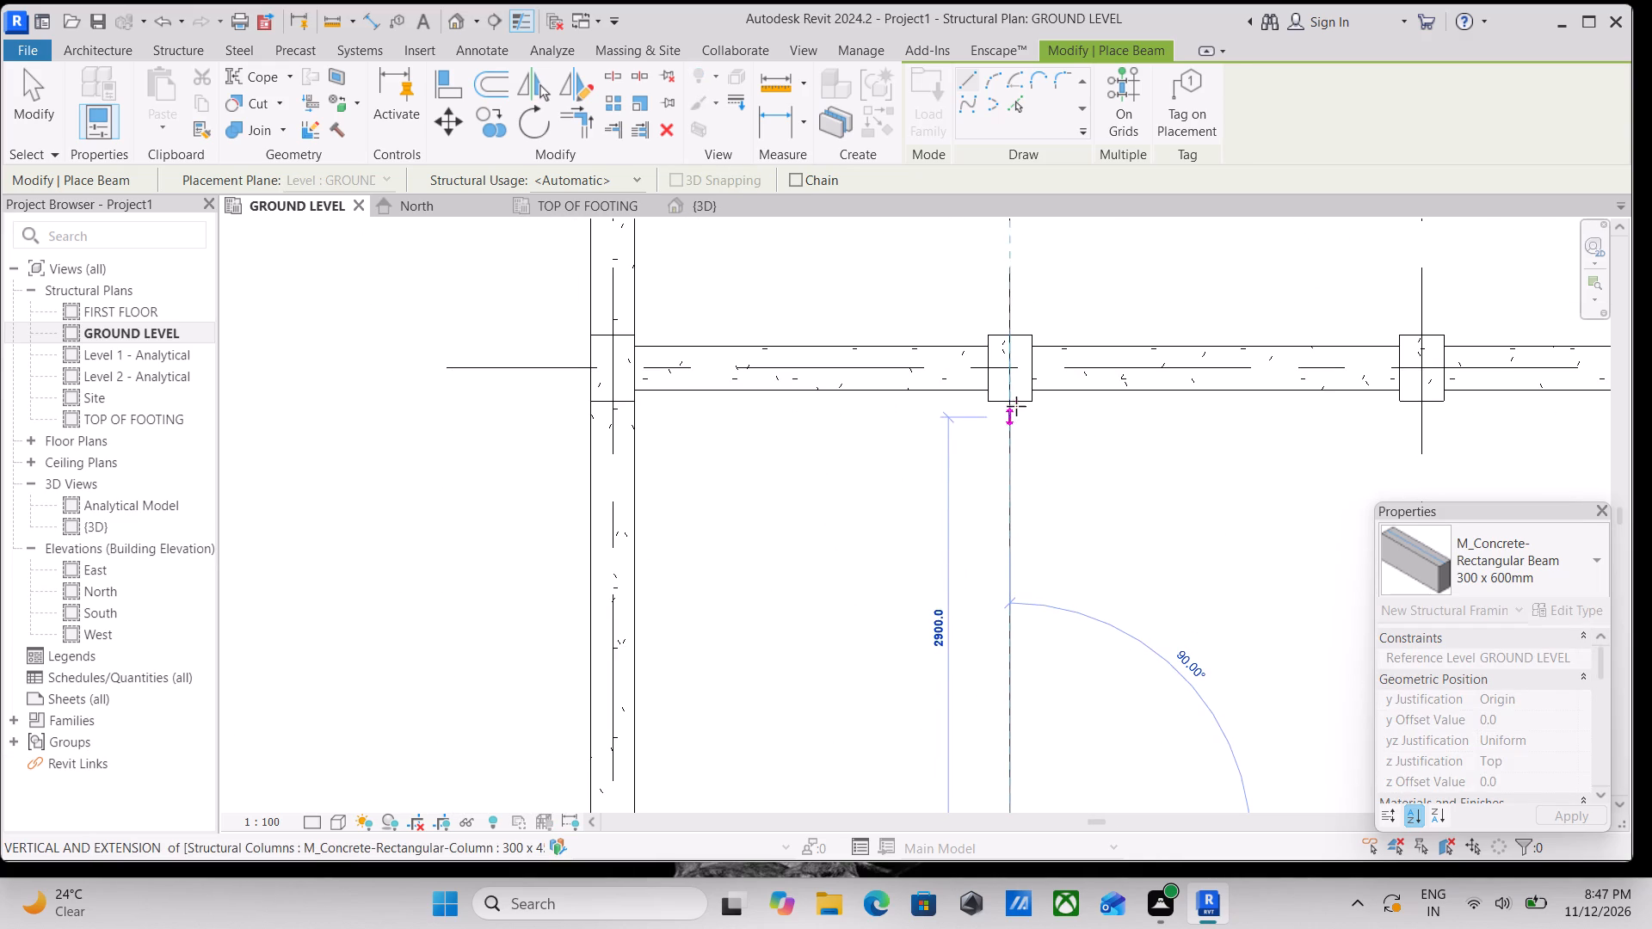
{"action": "left_click", "coordinate": [1015, 400]}
Place a 300 x 600mm concrete beam on grid 2 between the facing sides of the columns at grids C and B.
{"action": "middle_click_drag", "start_coordinate": [1004, 394], "coordinate": [1057, 620]}
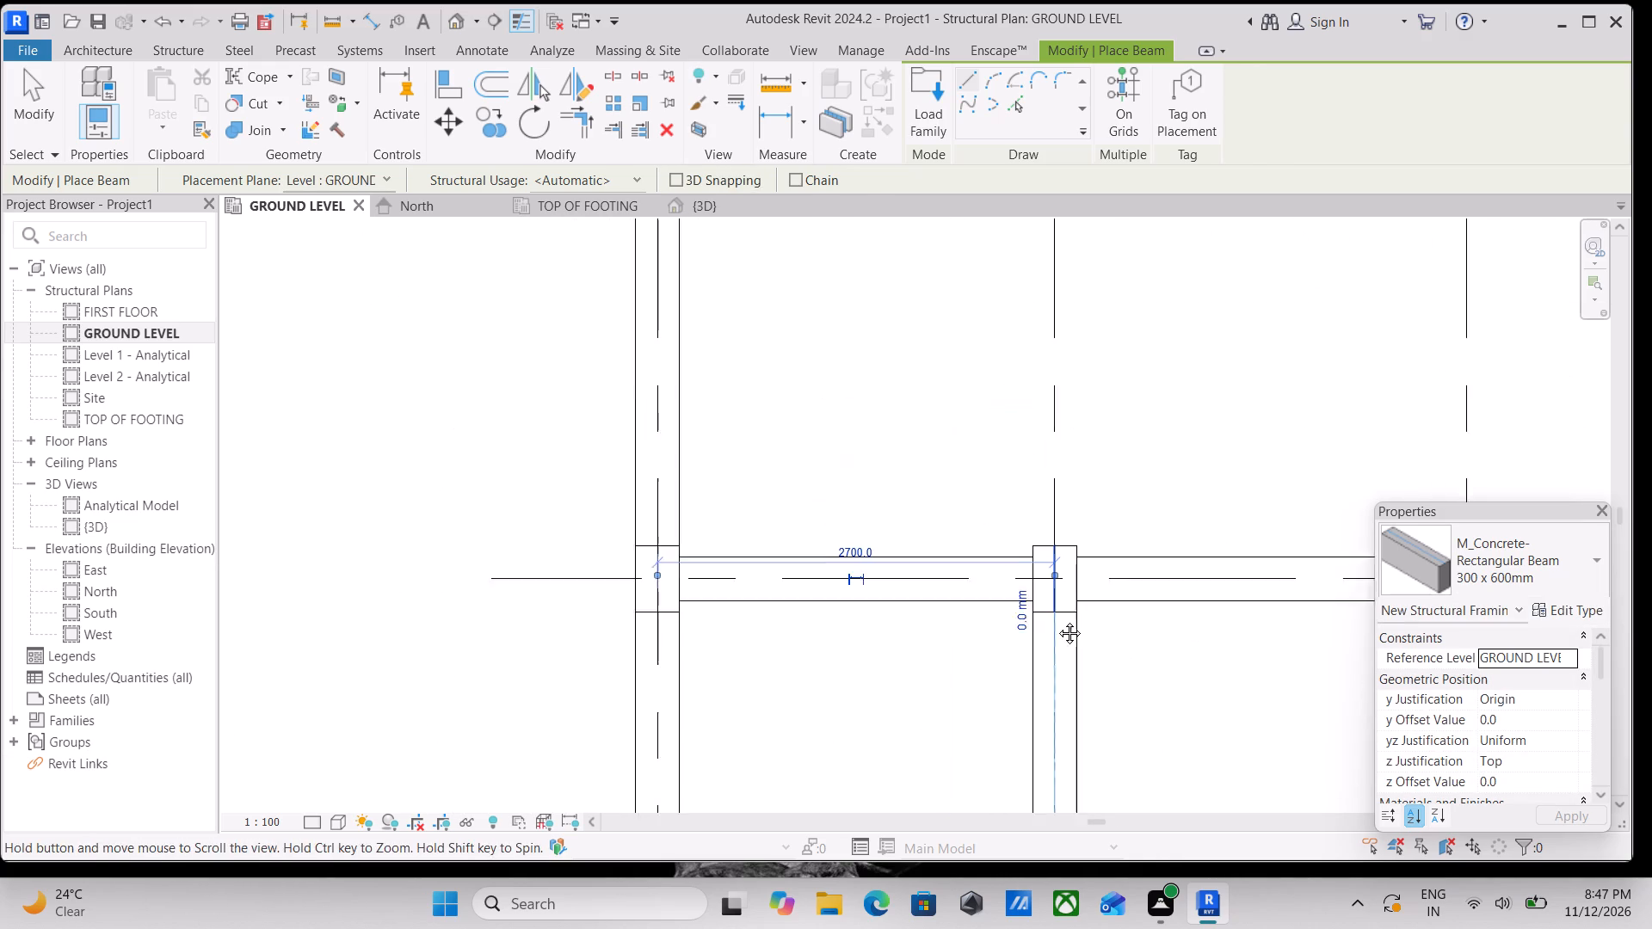
{"action": "middle_click_drag", "start_coordinate": [1057, 620], "coordinate": [1063, 629]}
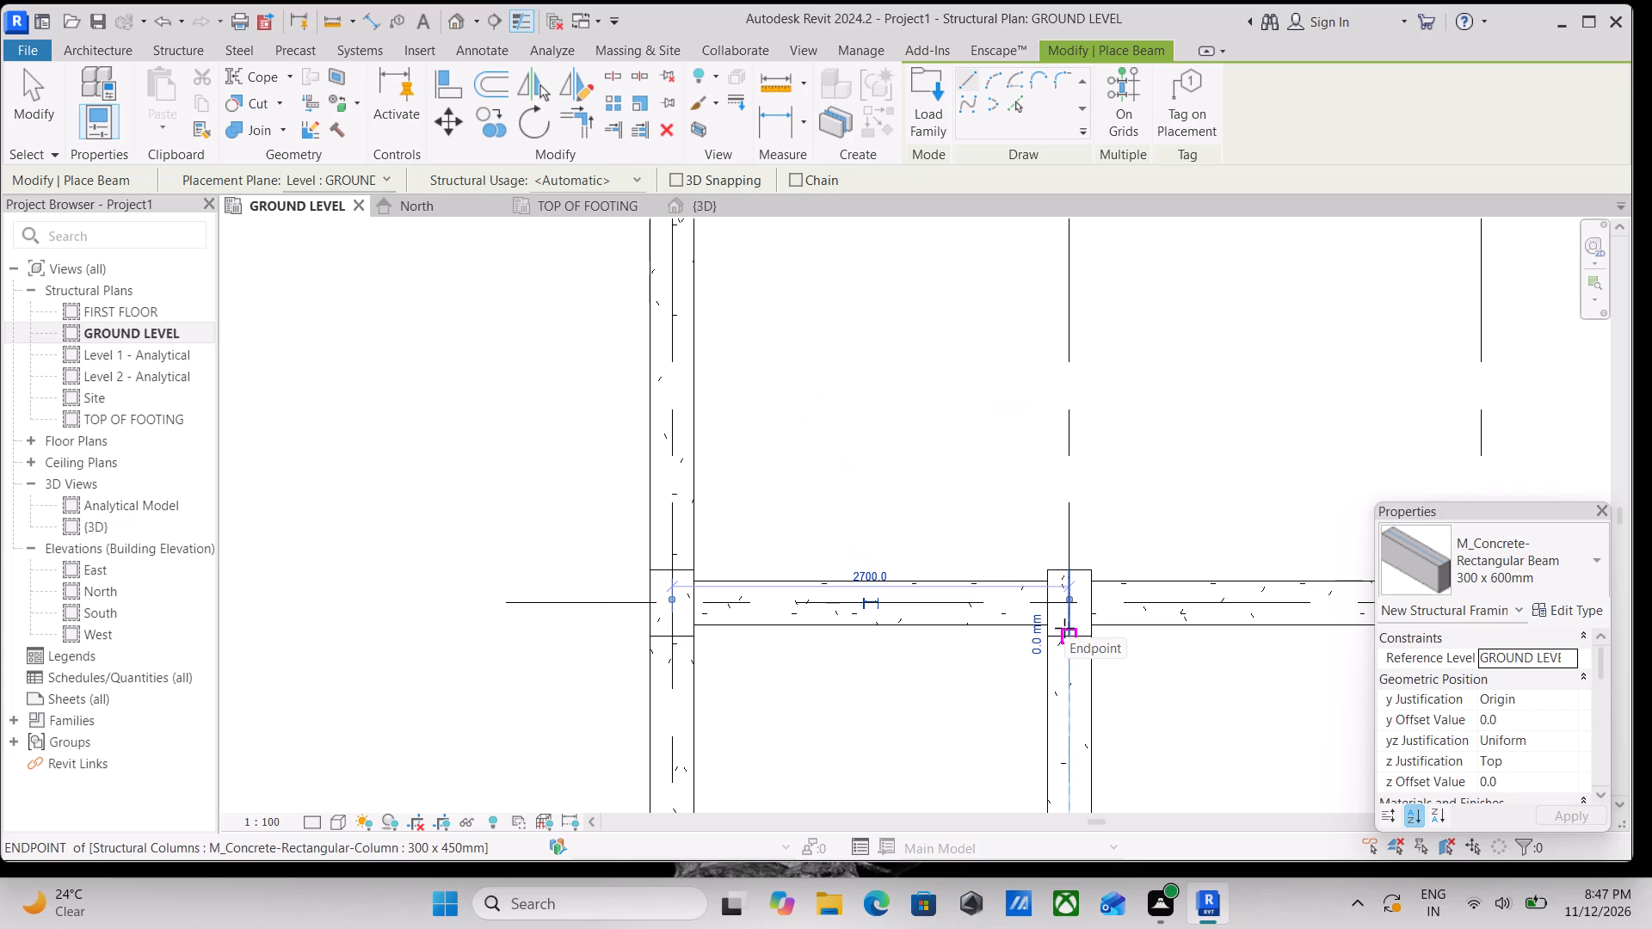
{"action": "scroll", "coordinate": [1024, 569], "scroll_direction": "up", "scroll_amount": 3}
{"action": "left_click", "coordinate": [1094, 577]}
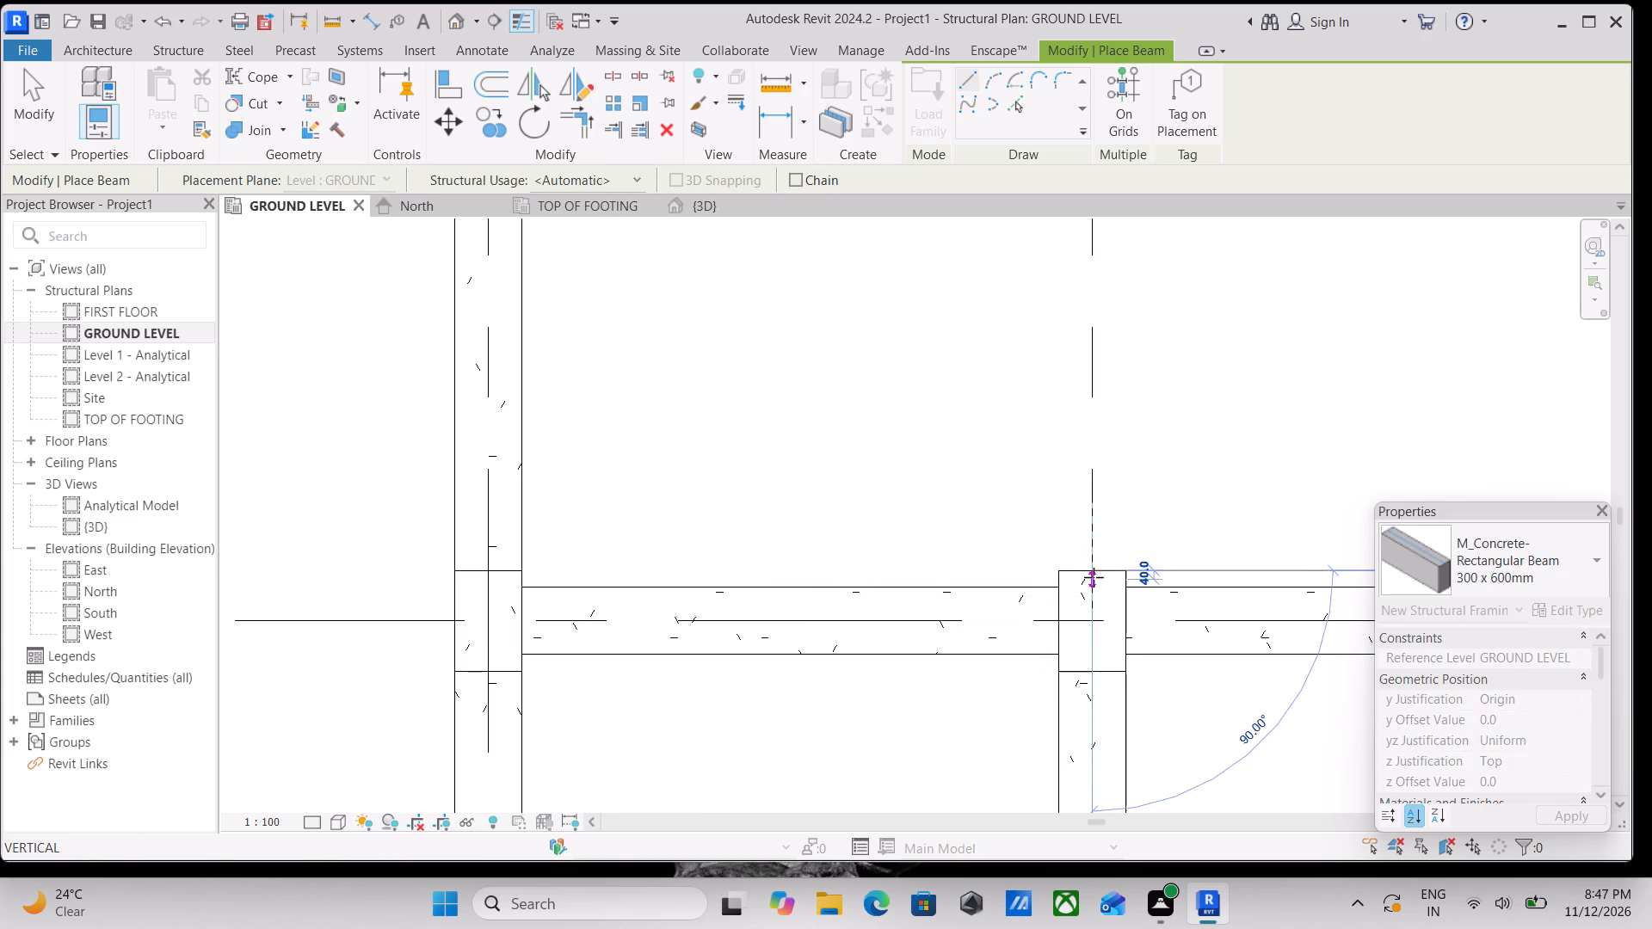
{"action": "scroll", "coordinate": [1092, 554], "scroll_direction": "down", "scroll_amount": 2}
{"action": "middle_click_drag", "start_coordinate": [1092, 554], "coordinate": [1143, 836]}
{"action": "scroll", "coordinate": [1143, 698], "scroll_direction": "down", "scroll_amount": 5}
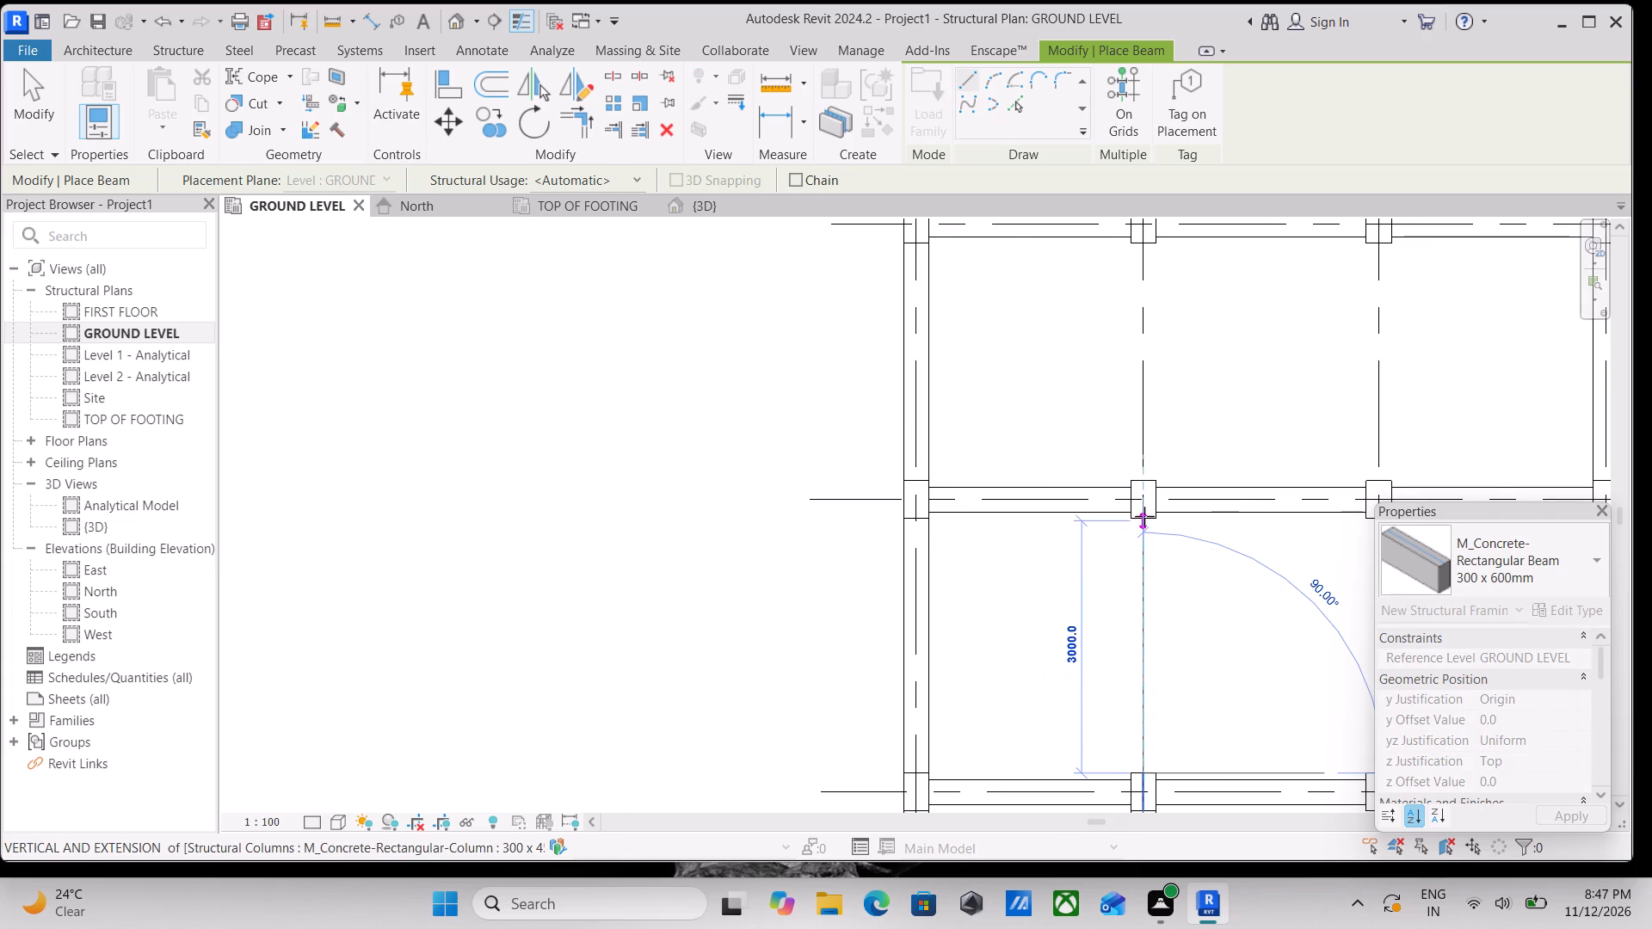
{"action": "left_click", "coordinate": [1144, 515]}
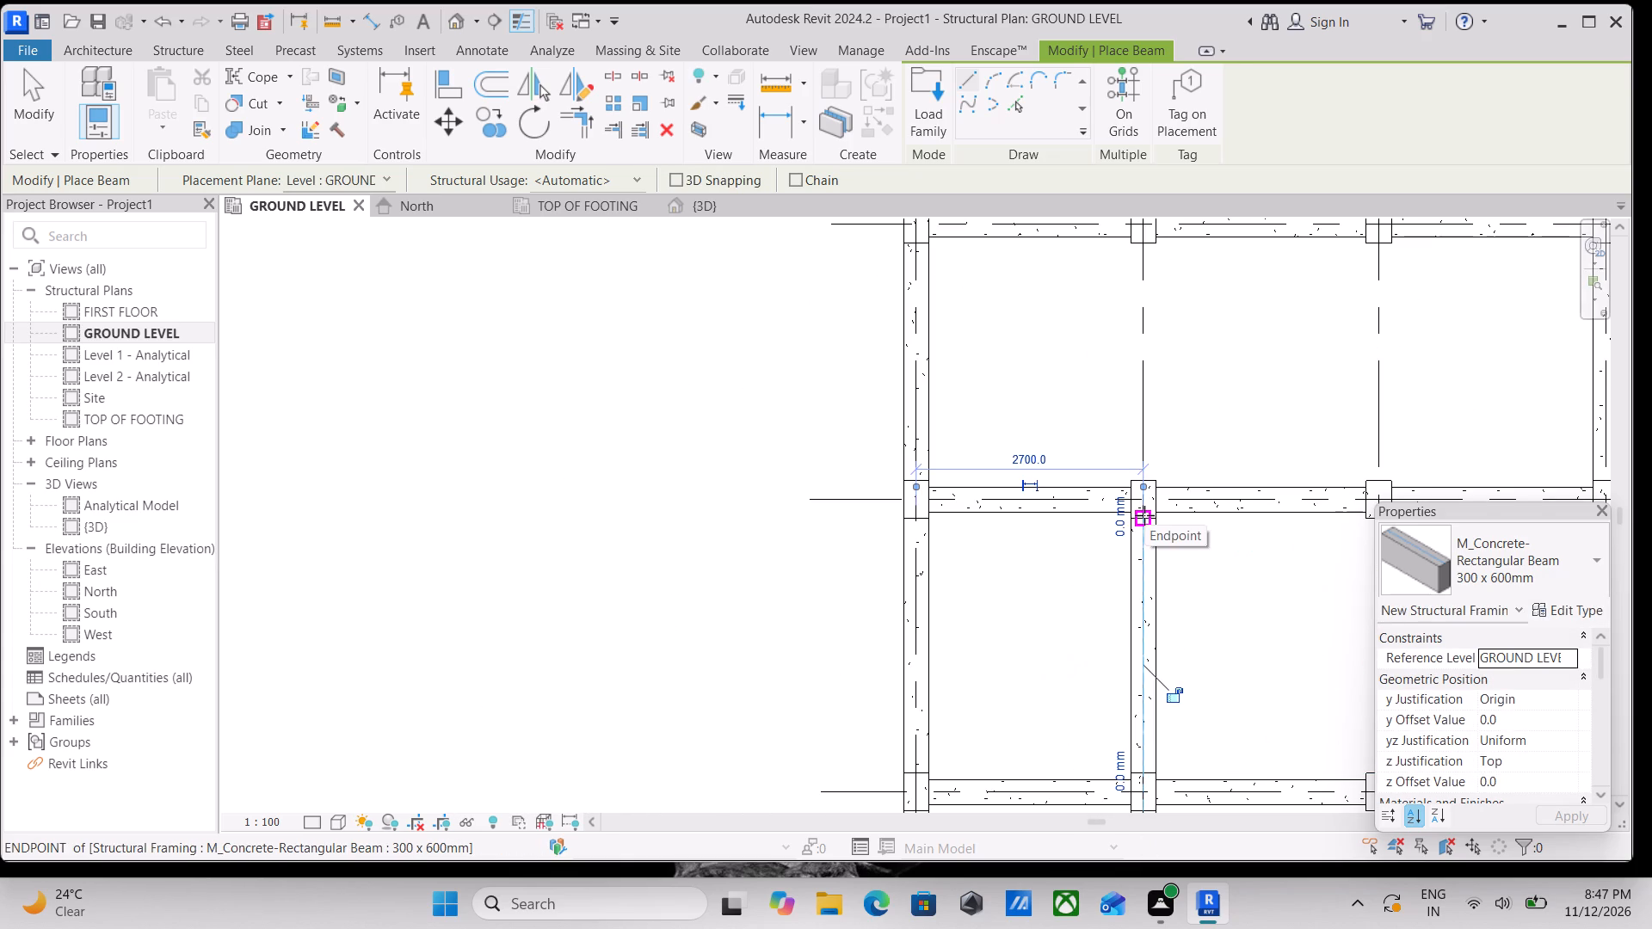
Place a 300 x 600mm concrete beam on grid 2 between the facing sides of the columns at grids B and A.
{"action": "middle_click_drag", "start_coordinate": [1144, 515], "coordinate": [1189, 639]}
{"action": "scroll", "coordinate": [1192, 610], "scroll_direction": "up", "scroll_amount": 10}
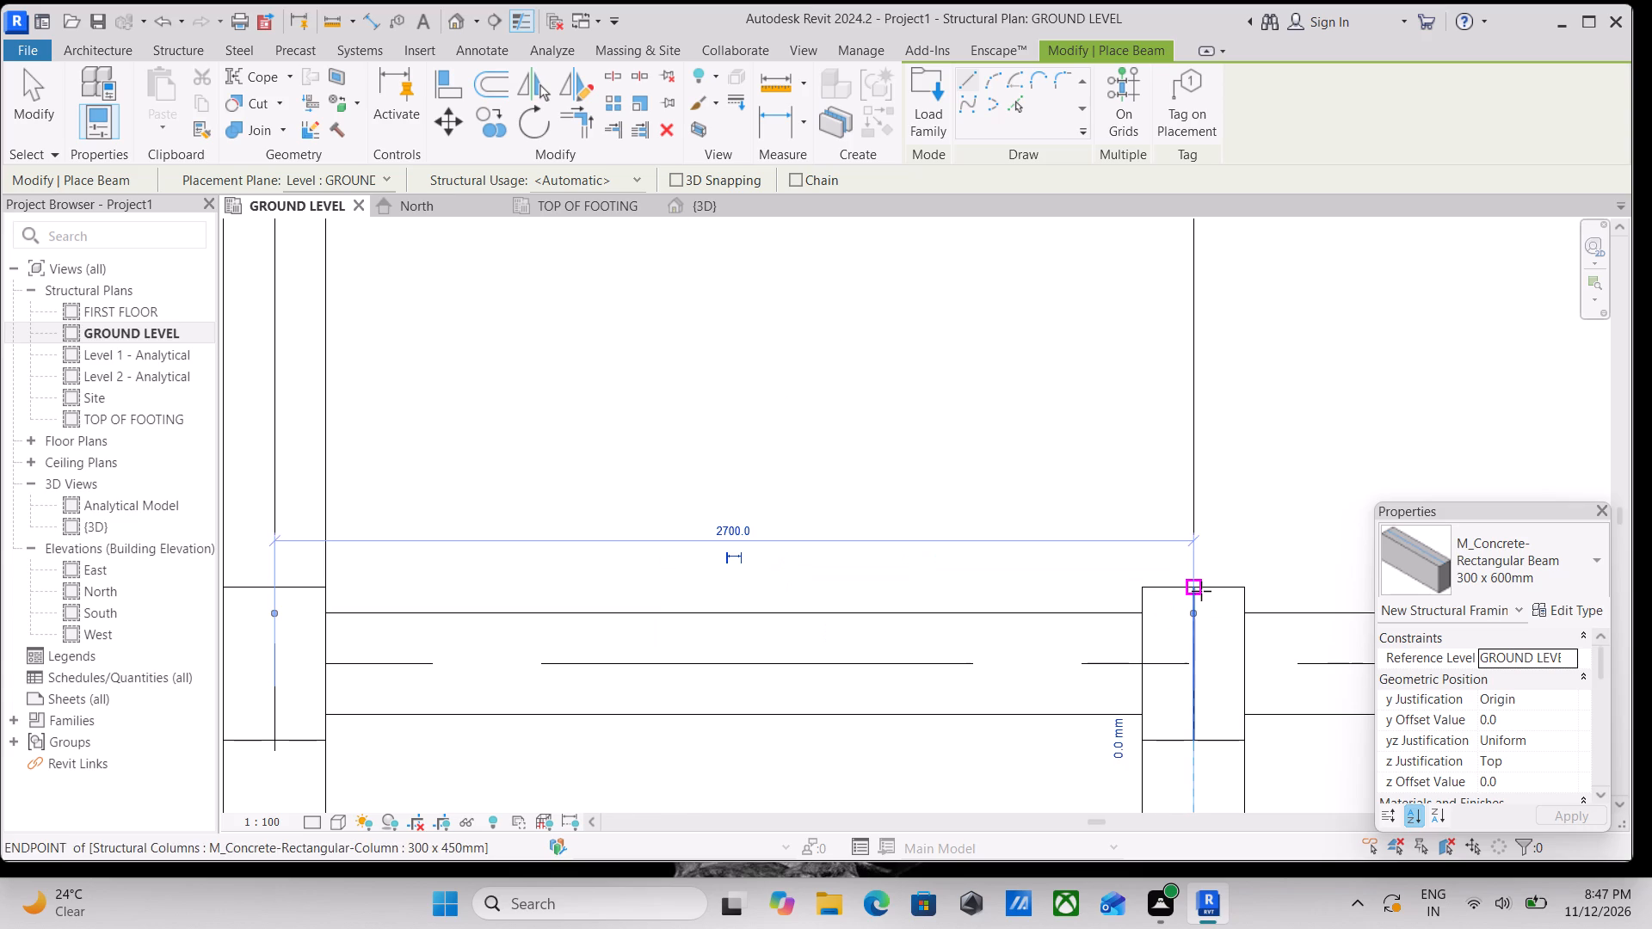
{"action": "left_click", "coordinate": [1201, 591]}
{"action": "scroll", "coordinate": [1191, 523], "scroll_direction": "down", "scroll_amount": 2}
{"action": "middle_click_drag", "start_coordinate": [1191, 523], "coordinate": [1210, 802]}
{"action": "scroll", "coordinate": [1173, 593], "scroll_direction": "down", "scroll_amount": 7}
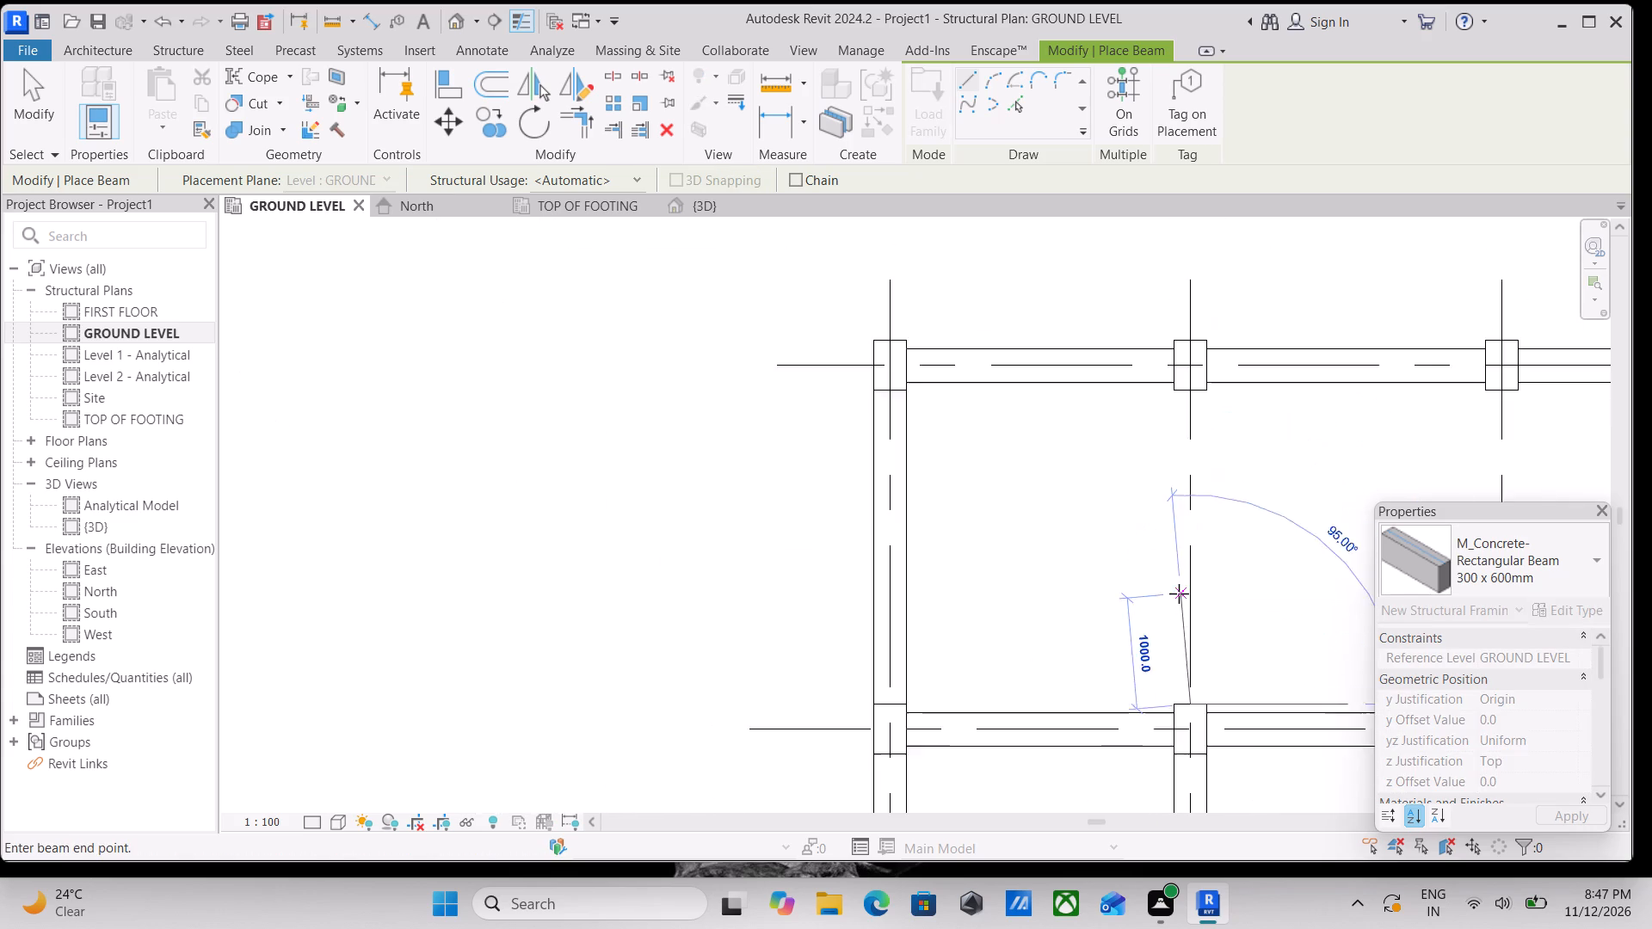
{"action": "middle_click_drag", "start_coordinate": [1180, 599], "coordinate": [1190, 726]}
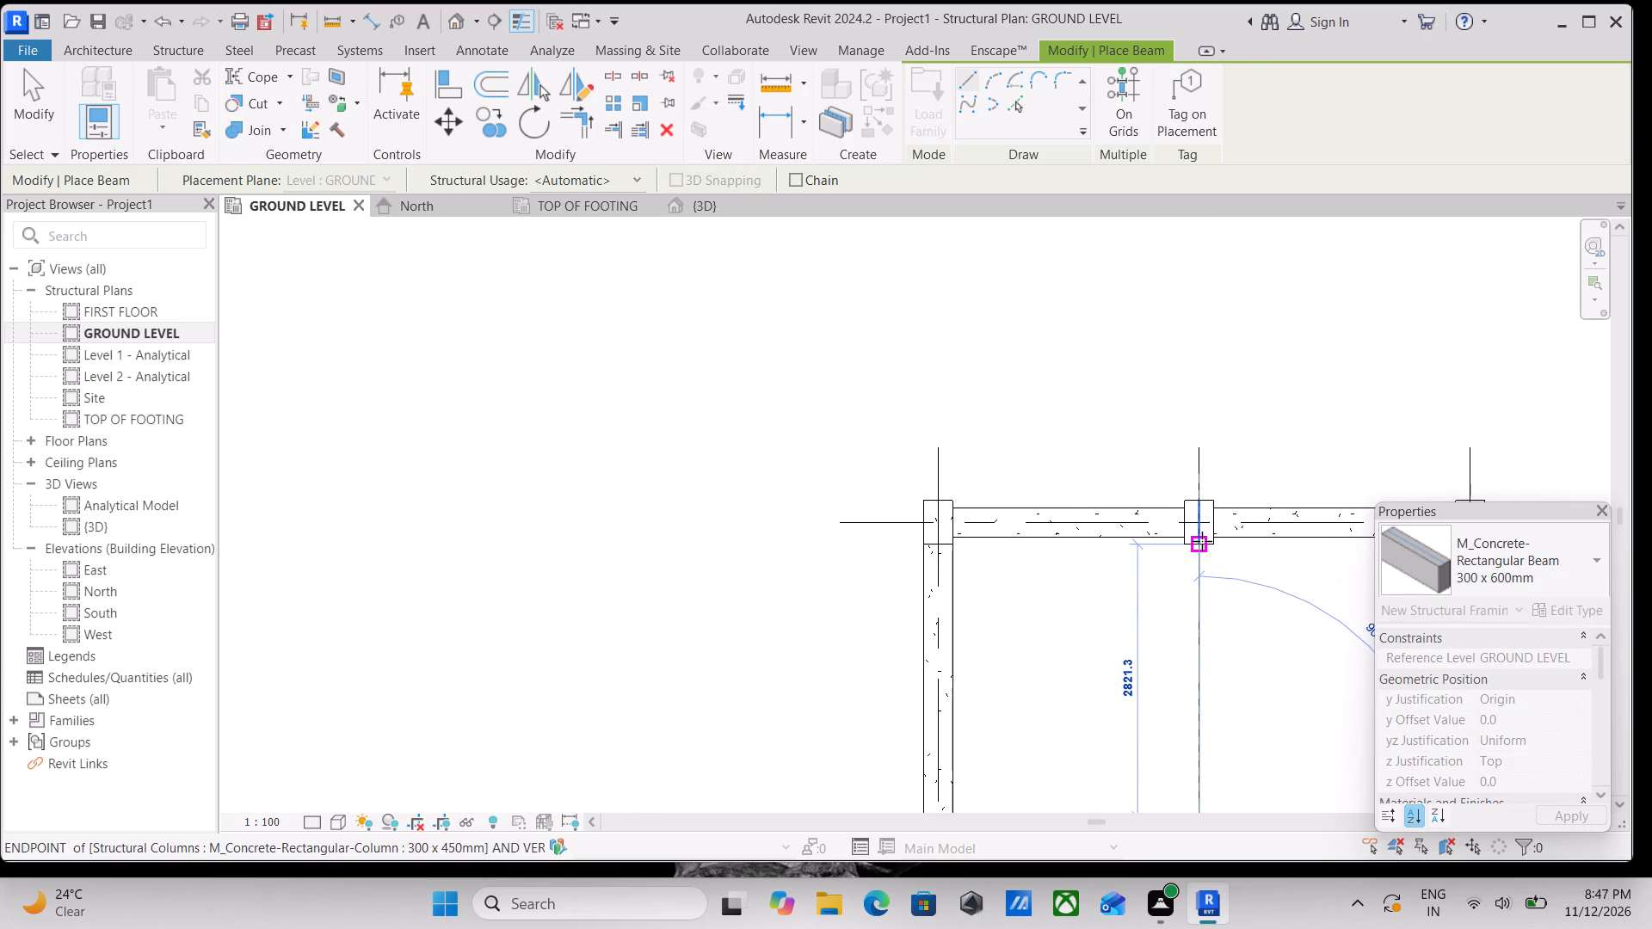
{"action": "left_click", "coordinate": [1202, 541]}
Place a 300 x 600mm concrete beam on grid 3 between the facing sides of the columns at grids D and C.
{"action": "scroll", "coordinate": [1170, 558], "scroll_direction": "down", "scroll_amount": 2}
{"action": "middle_click_drag", "start_coordinate": [1170, 559], "coordinate": [1020, 532]}
{"action": "middle_click_drag", "start_coordinate": [1163, 579], "coordinate": [1077, 569]}
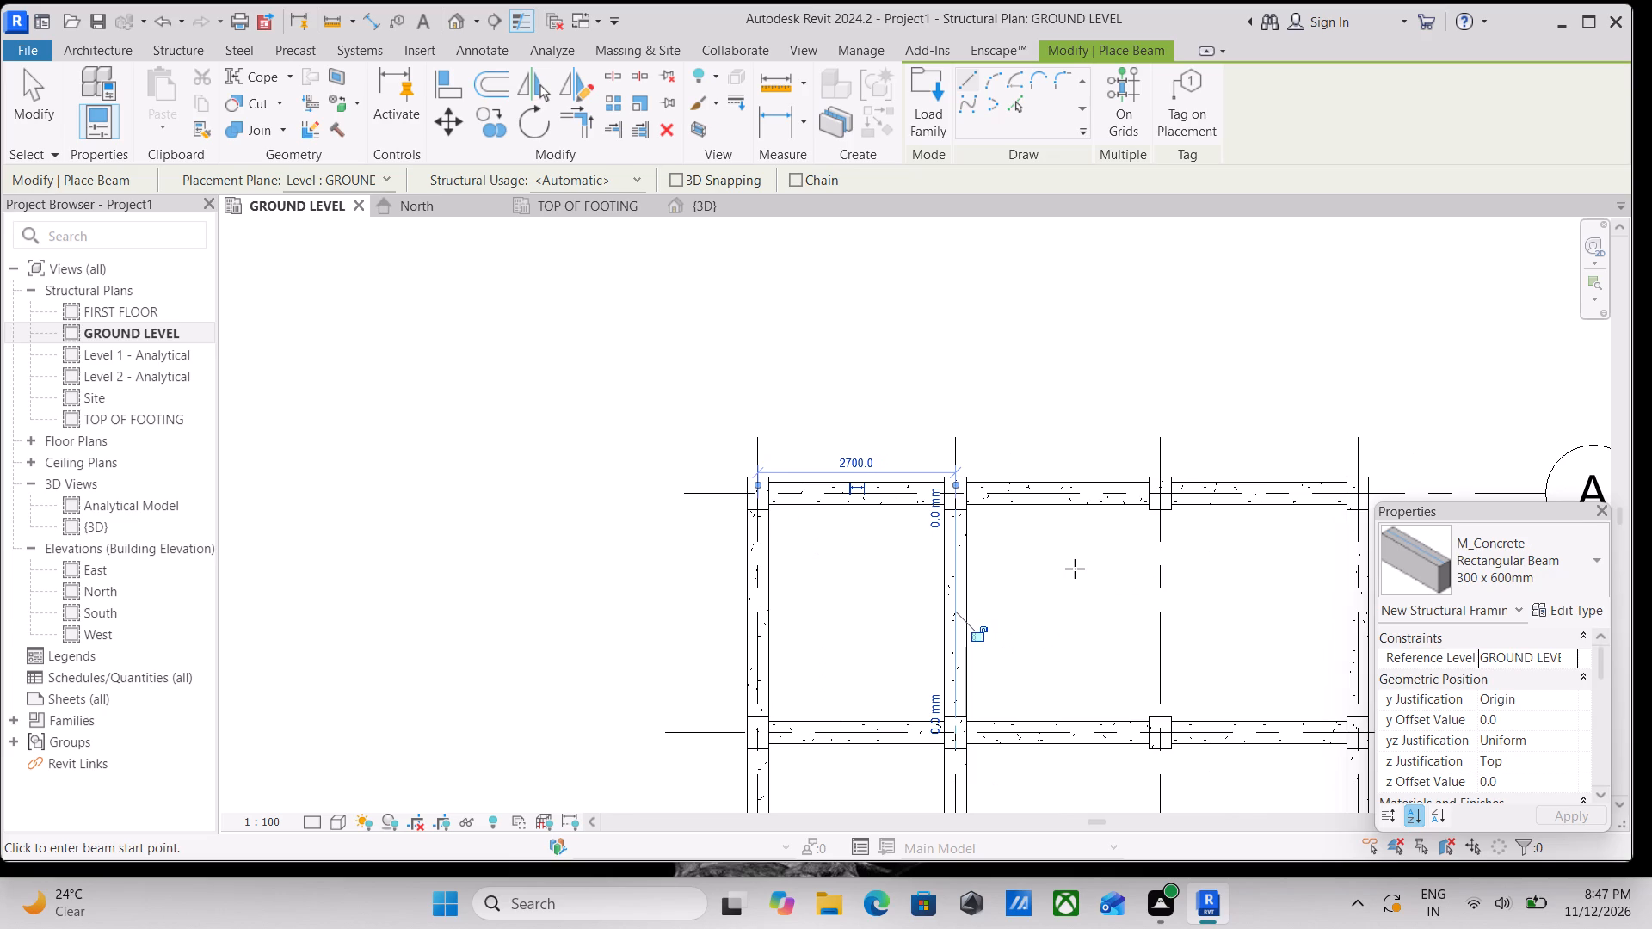
{"action": "scroll", "coordinate": [1164, 623], "scroll_direction": "down", "scroll_amount": 2}
{"action": "middle_click_drag", "start_coordinate": [1157, 618], "coordinate": [1147, 608]}
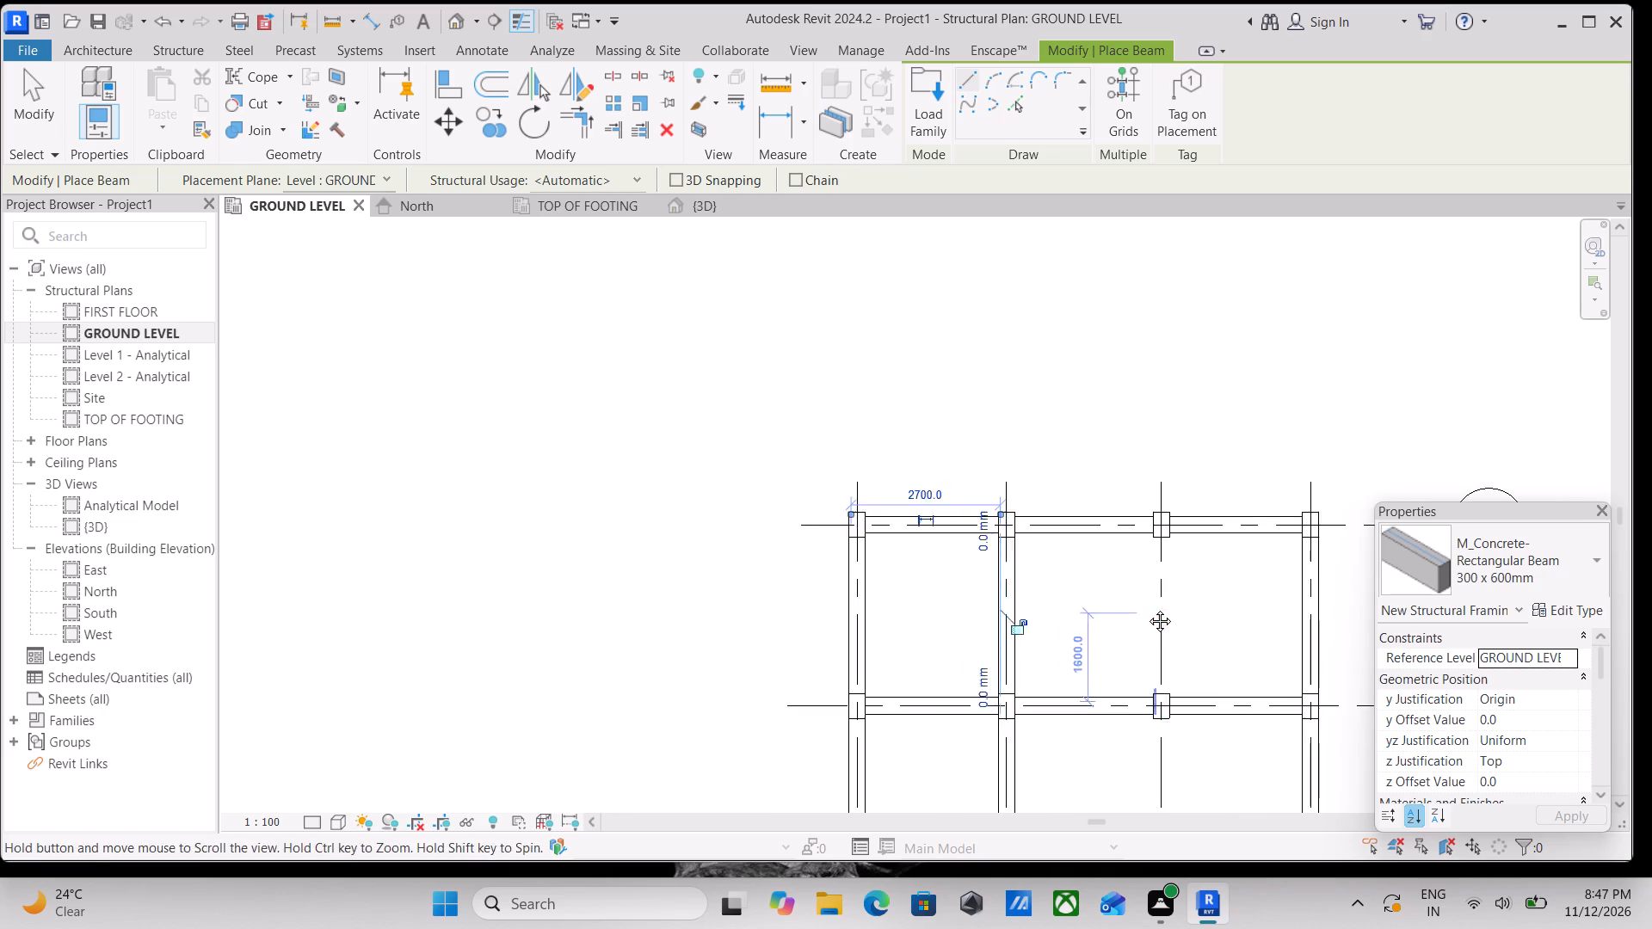
{"action": "middle_click_drag", "start_coordinate": [1147, 608], "coordinate": [1082, 546]}
{"action": "middle_click_drag", "start_coordinate": [1097, 602], "coordinate": [1052, 513]}
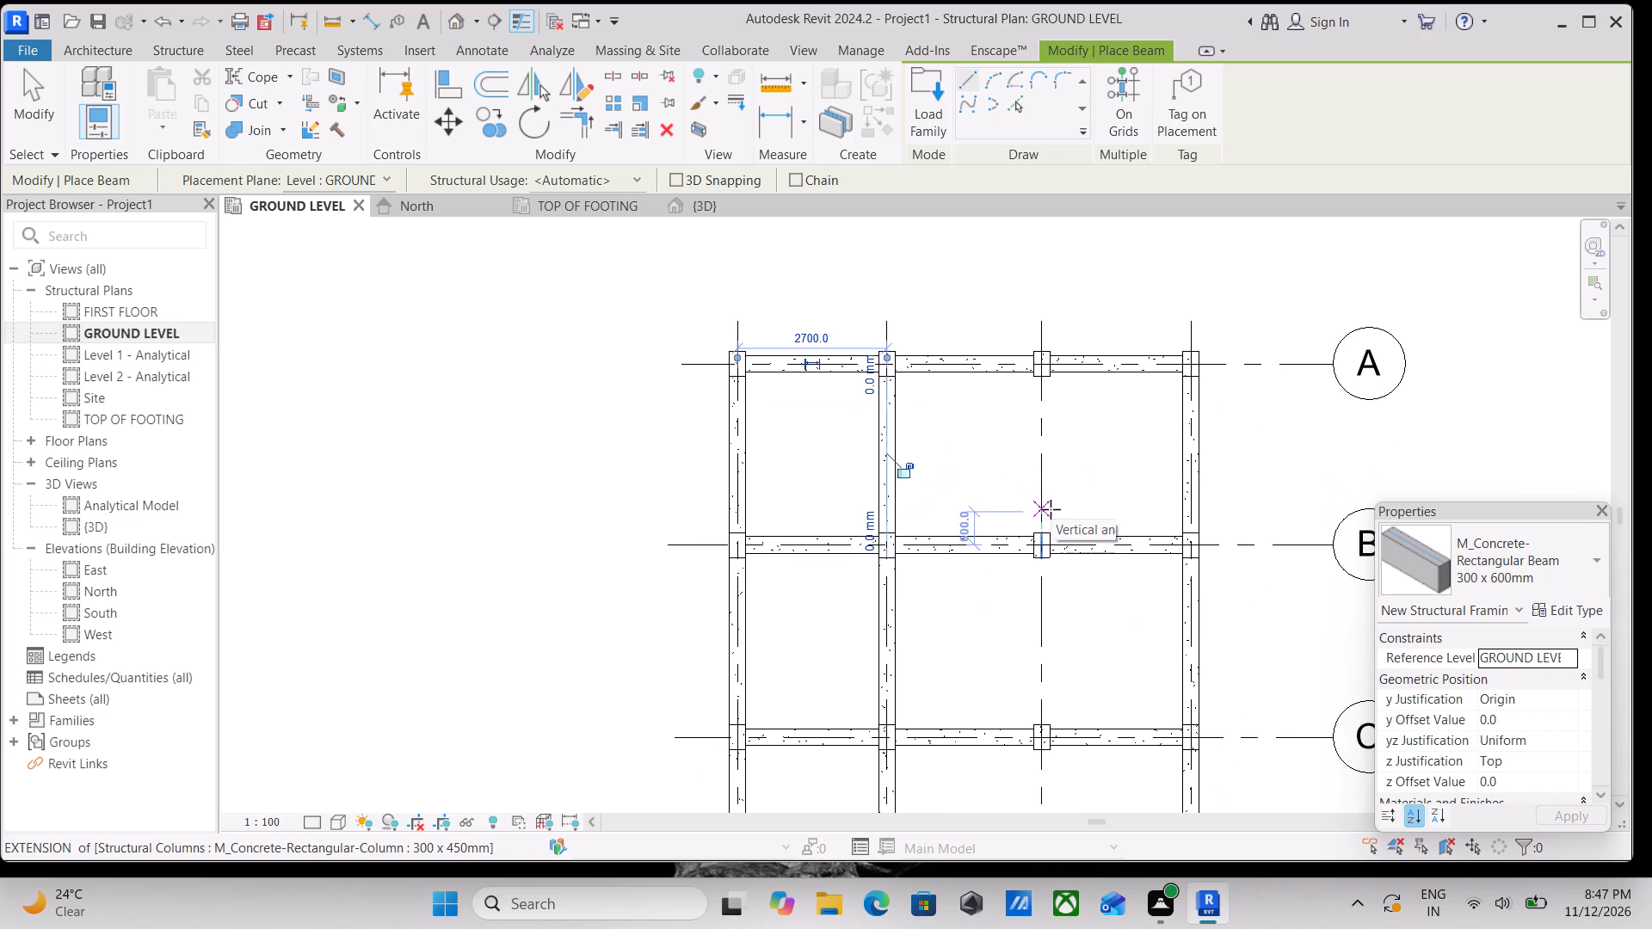
{"action": "scroll", "coordinate": [1103, 580], "scroll_direction": "down", "scroll_amount": 1}
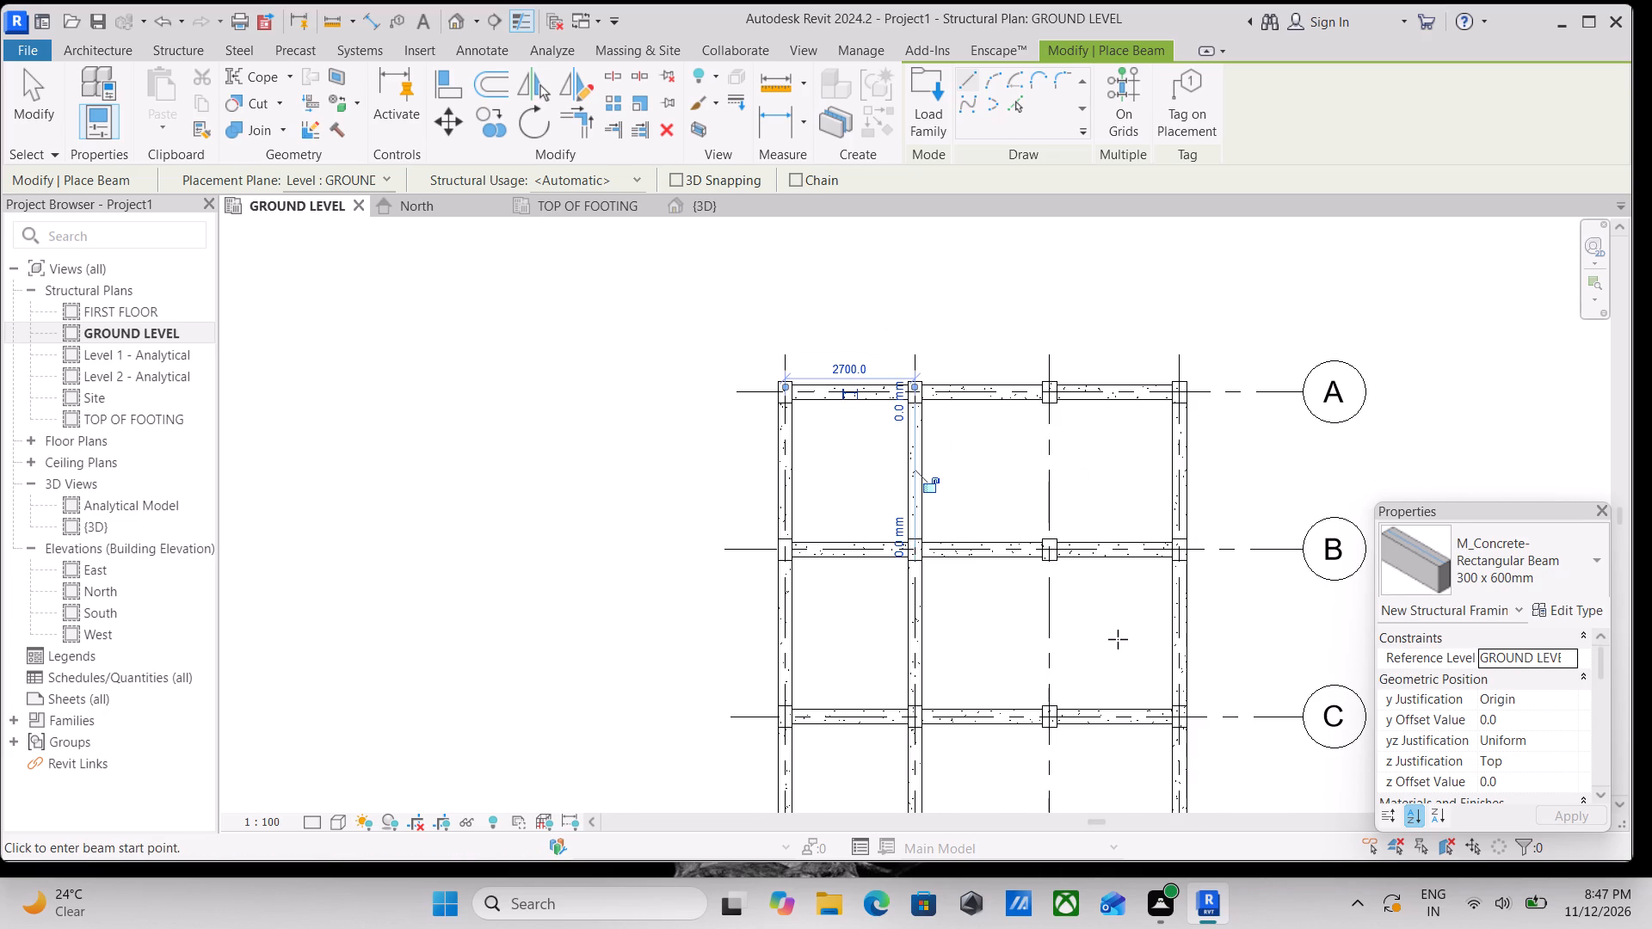
{"action": "middle_click_drag", "start_coordinate": [1113, 640], "coordinate": [1005, 508]}
{"action": "scroll", "coordinate": [969, 678], "scroll_direction": "down", "scroll_amount": 1}
{"action": "middle_click_drag", "start_coordinate": [969, 673], "coordinate": [976, 638]}
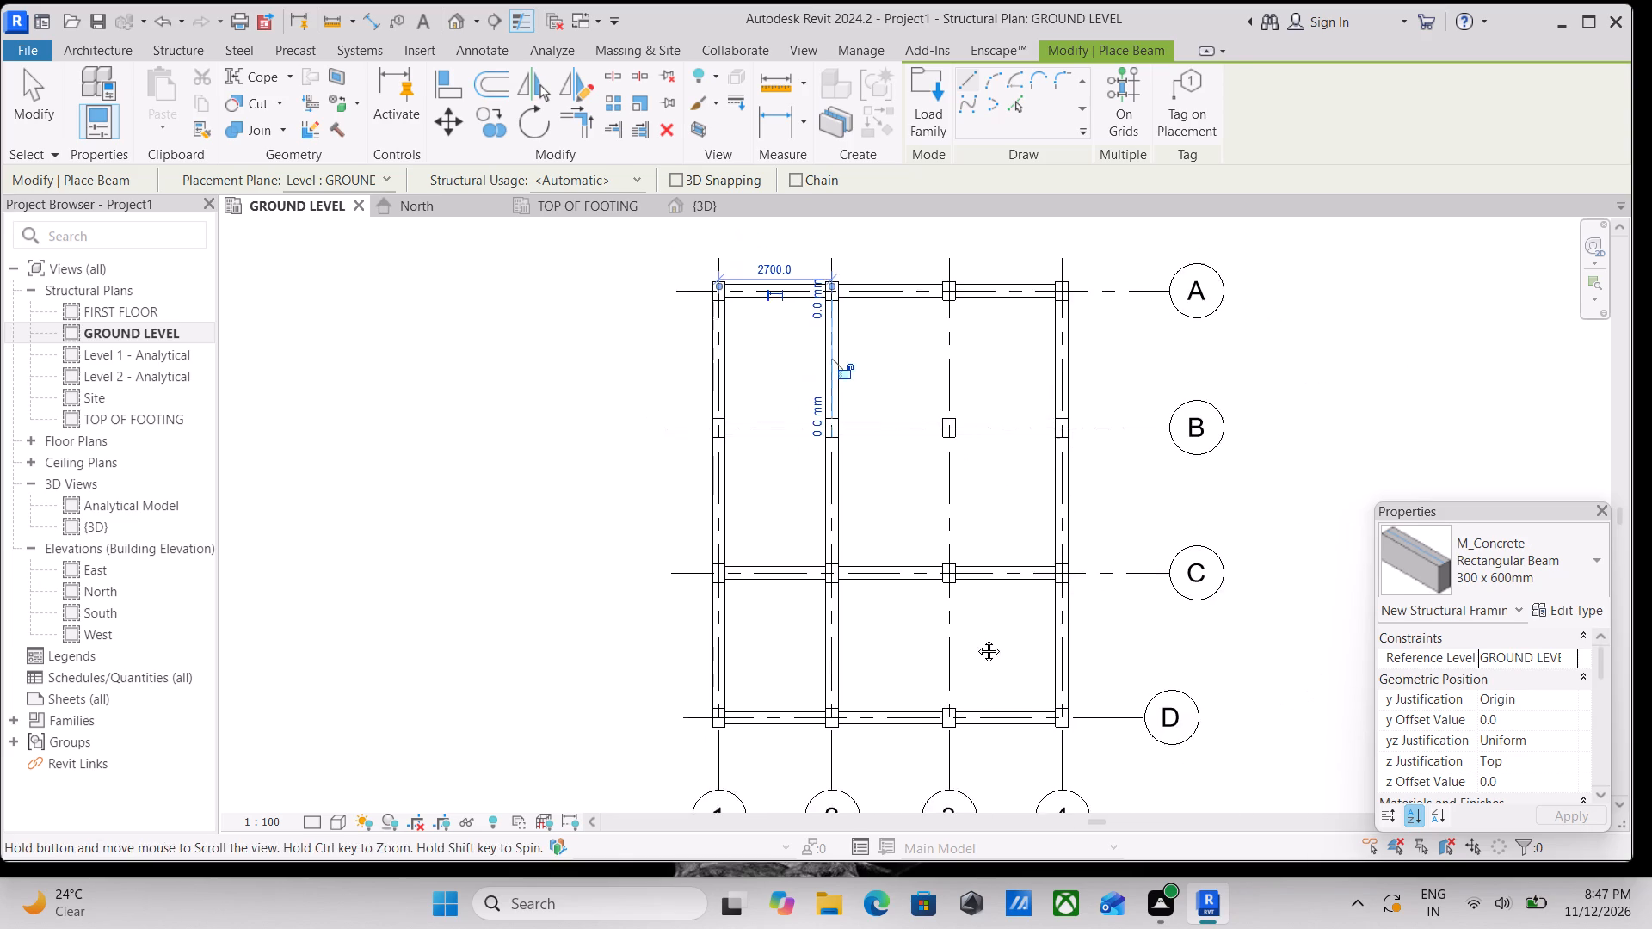
{"action": "middle_click_drag", "start_coordinate": [976, 638], "coordinate": [977, 622]}
{"action": "scroll", "coordinate": [962, 663], "scroll_direction": "up", "scroll_amount": 9}
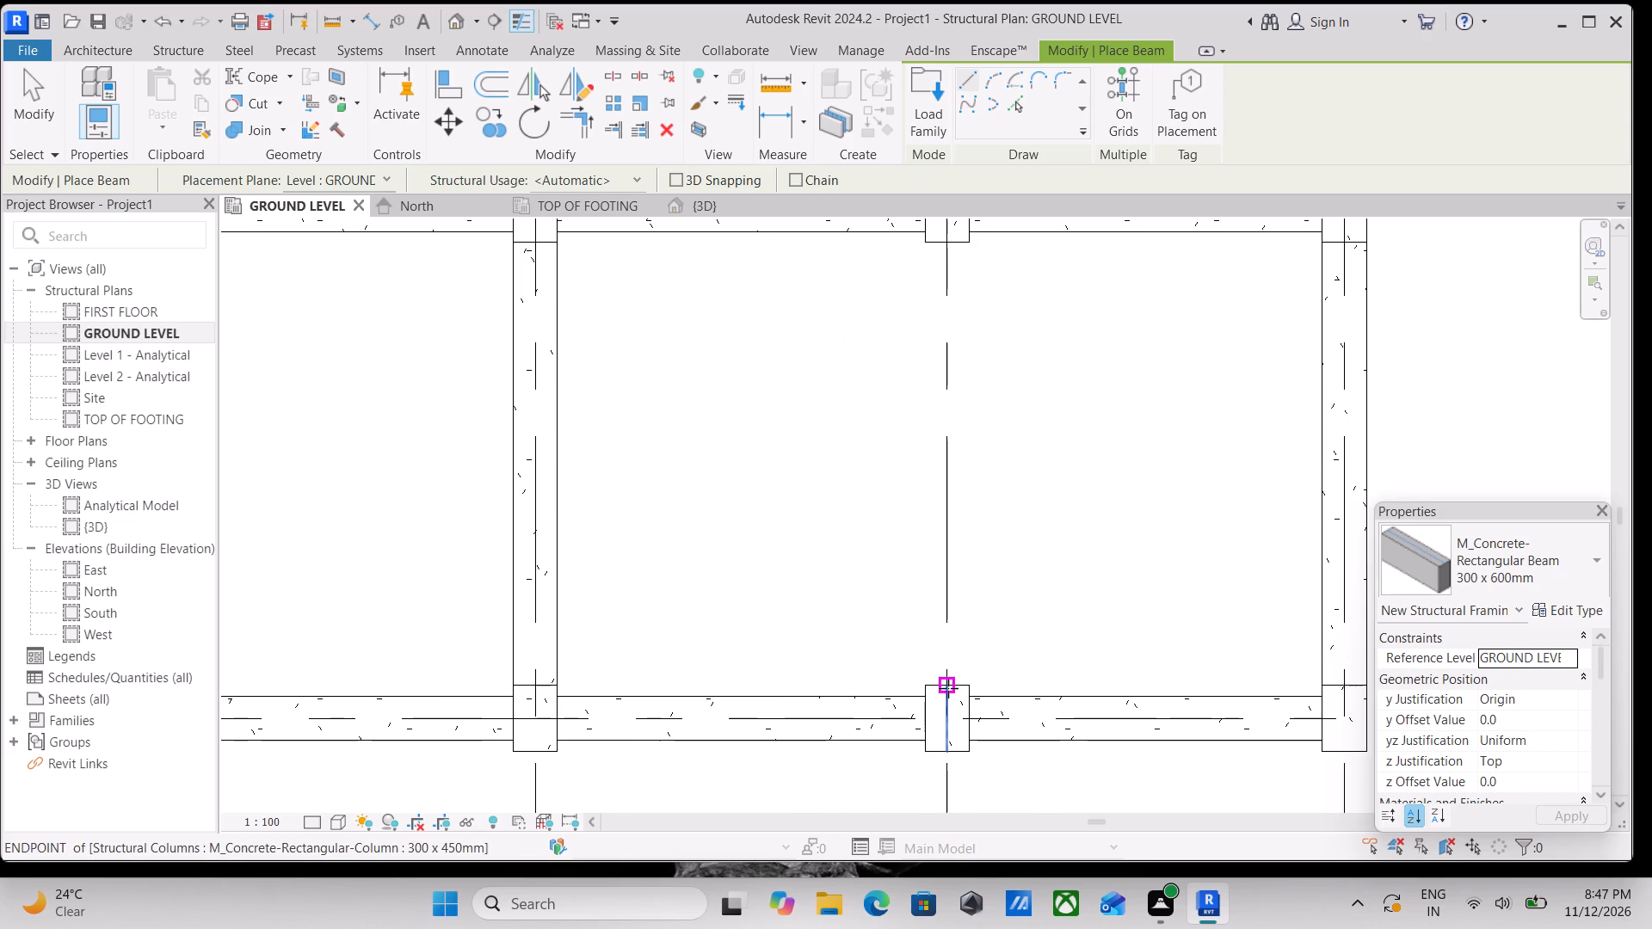
{"action": "left_click", "coordinate": [948, 688]}
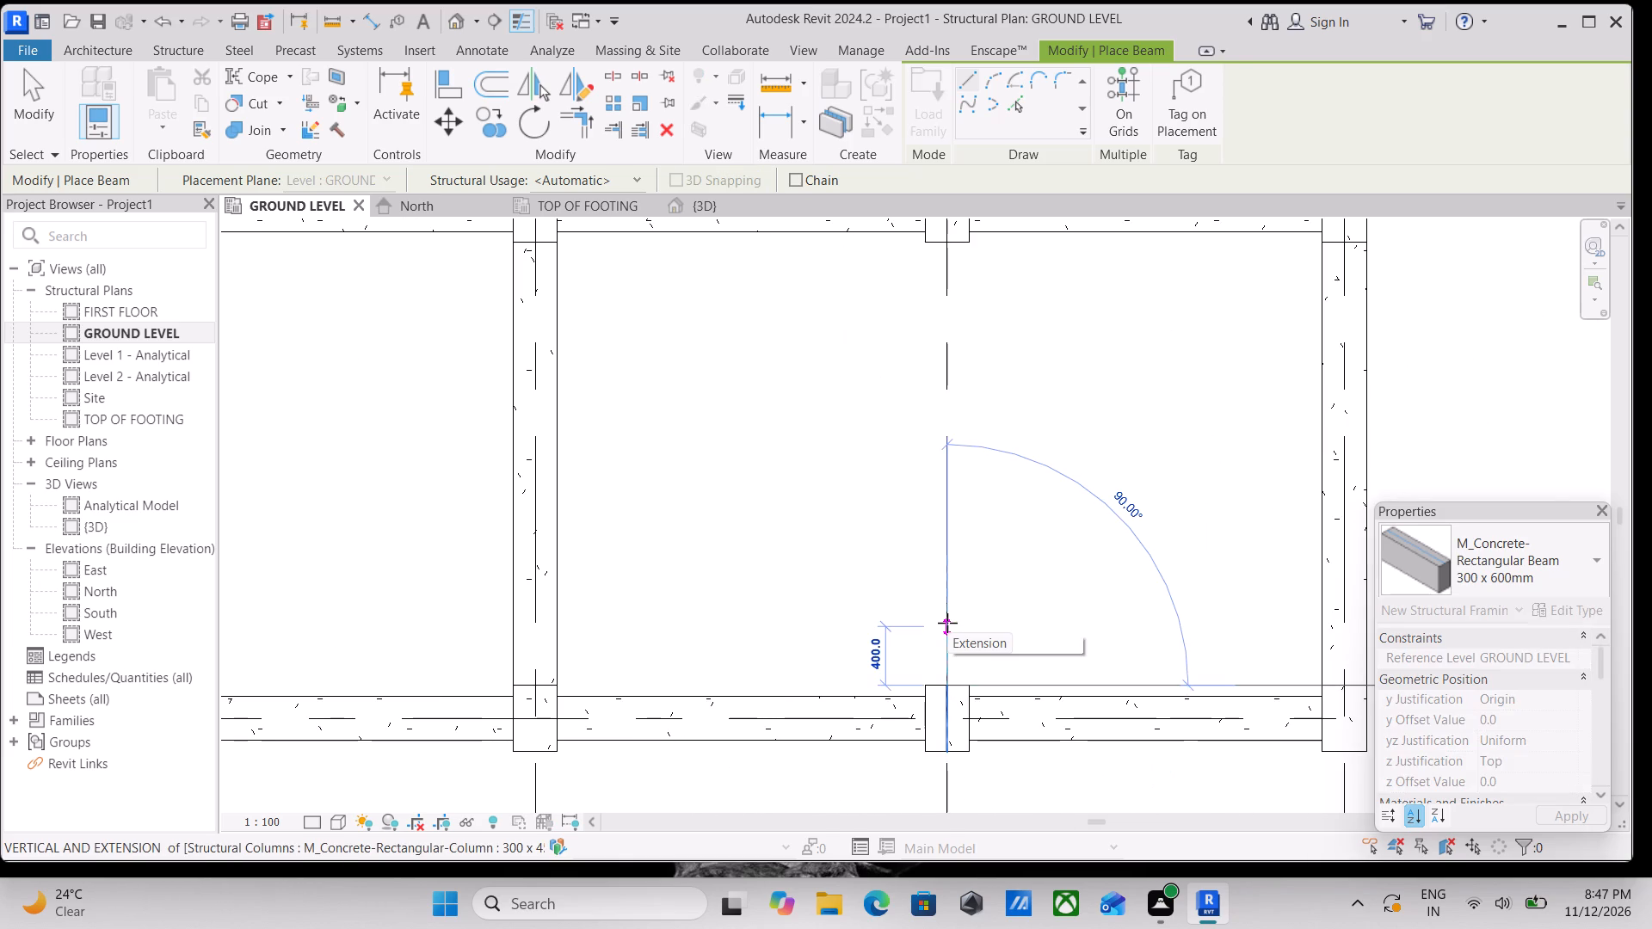
{"action": "middle_click_drag", "start_coordinate": [947, 623], "coordinate": [1051, 816]}
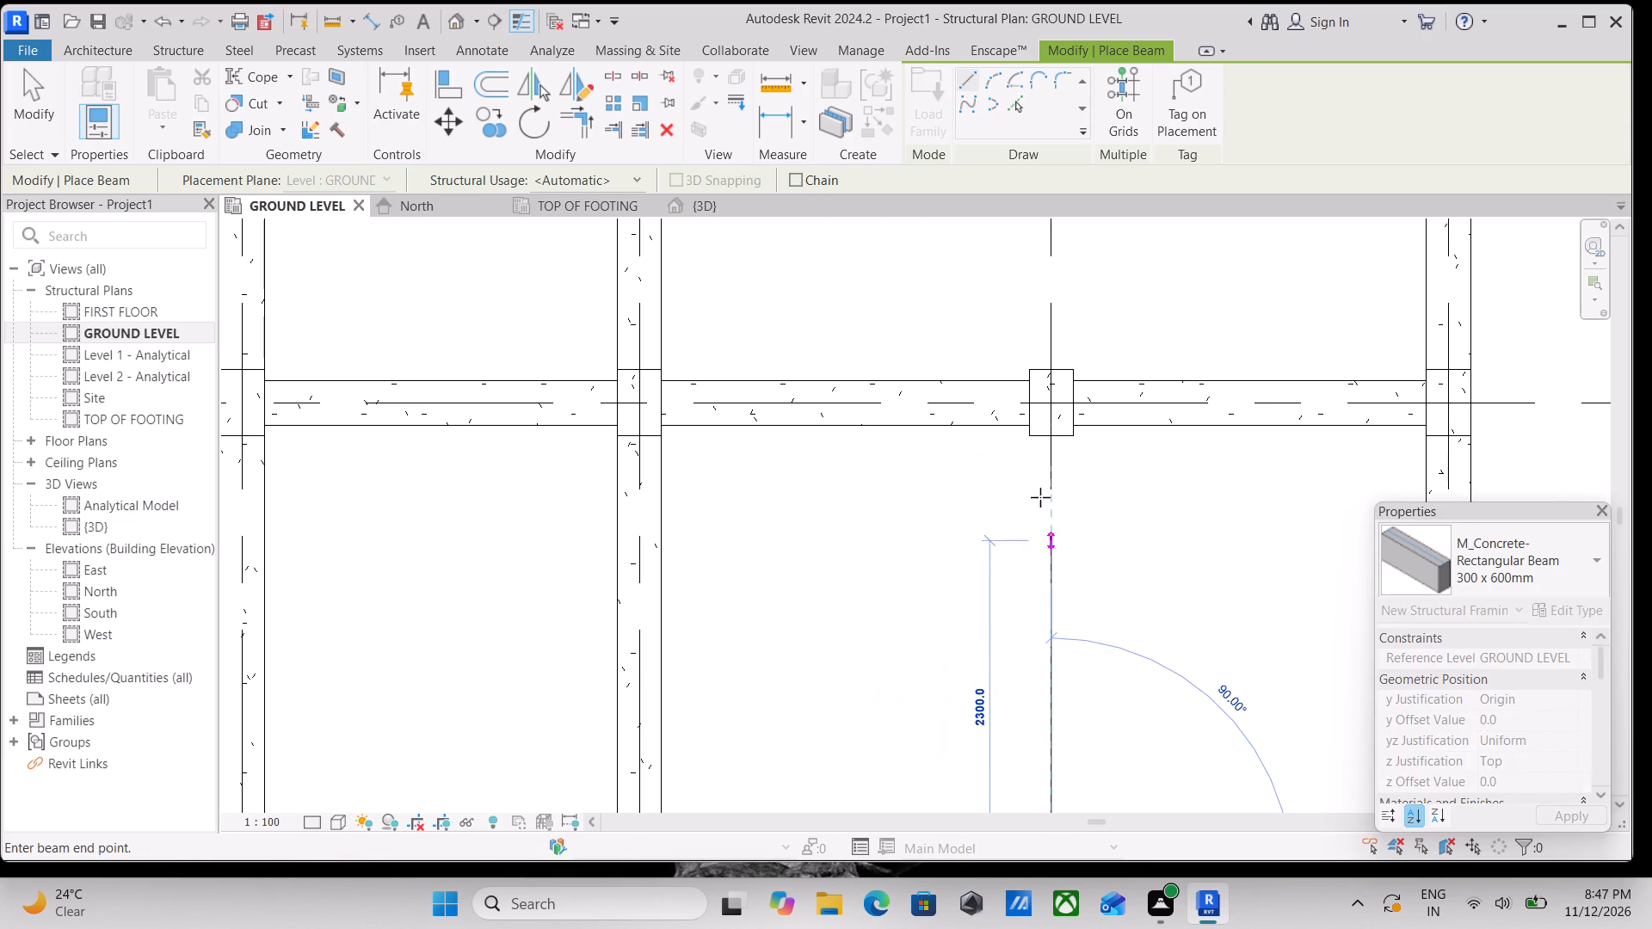
{"action": "left_click", "coordinate": [1052, 434]}
Place a 300 x 600mm concrete beam on grid 3 between the facing sides of the columns at grids C and B.
{"action": "scroll", "coordinate": [1093, 452], "scroll_direction": "down", "scroll_amount": 2}
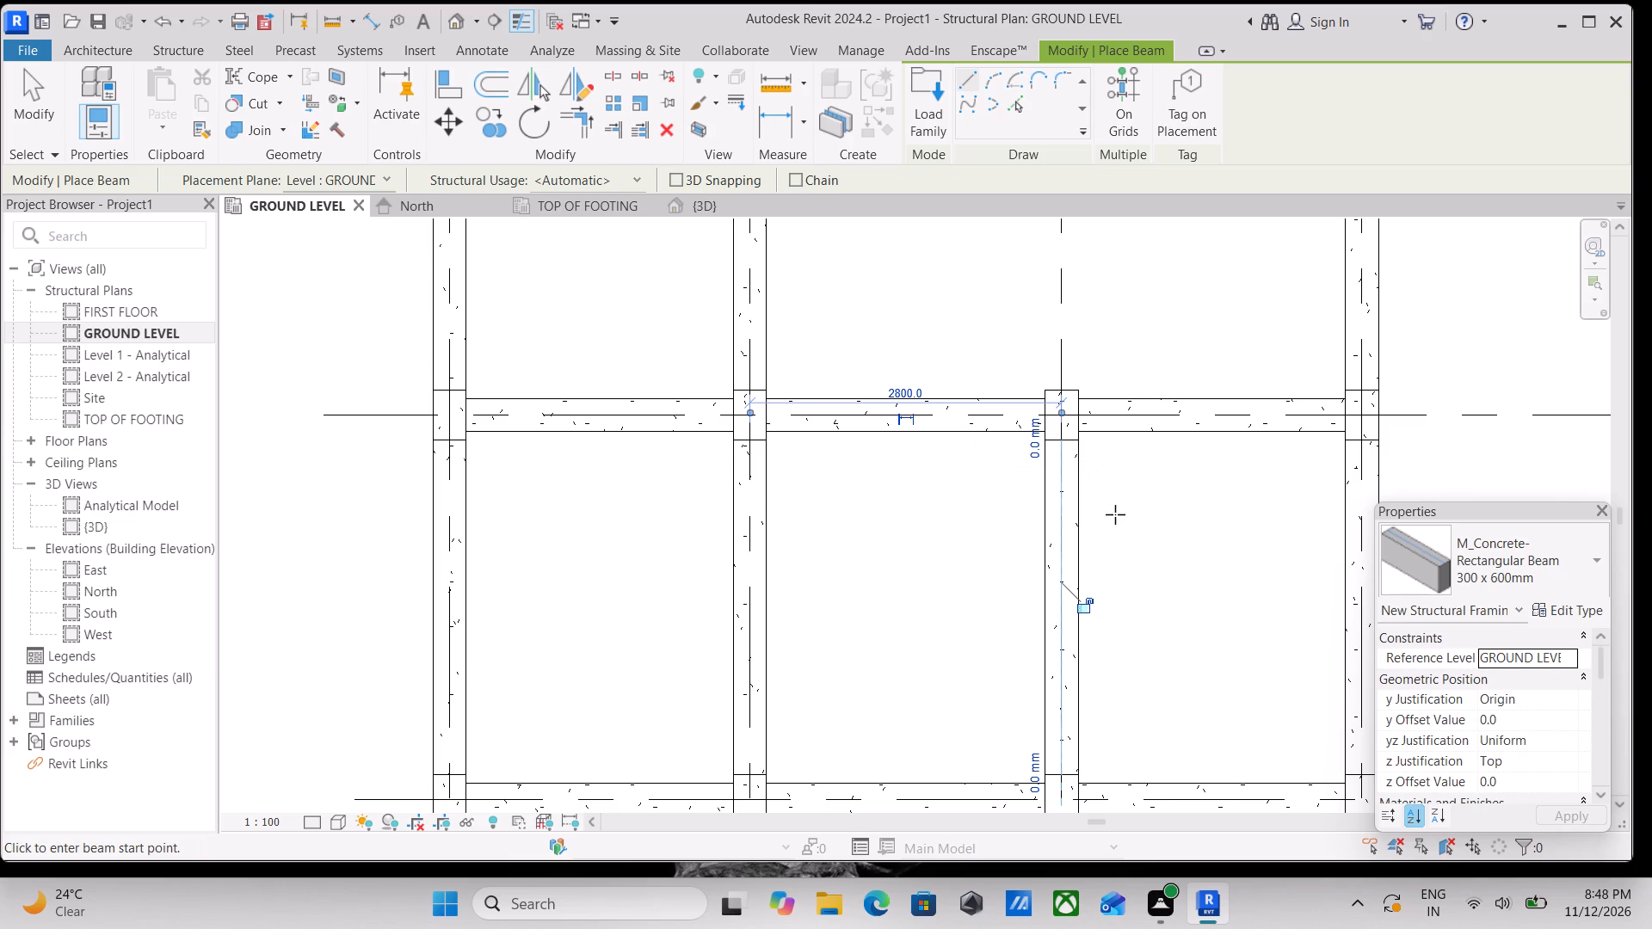
{"action": "middle_click_drag", "start_coordinate": [1115, 518], "coordinate": [1022, 641]}
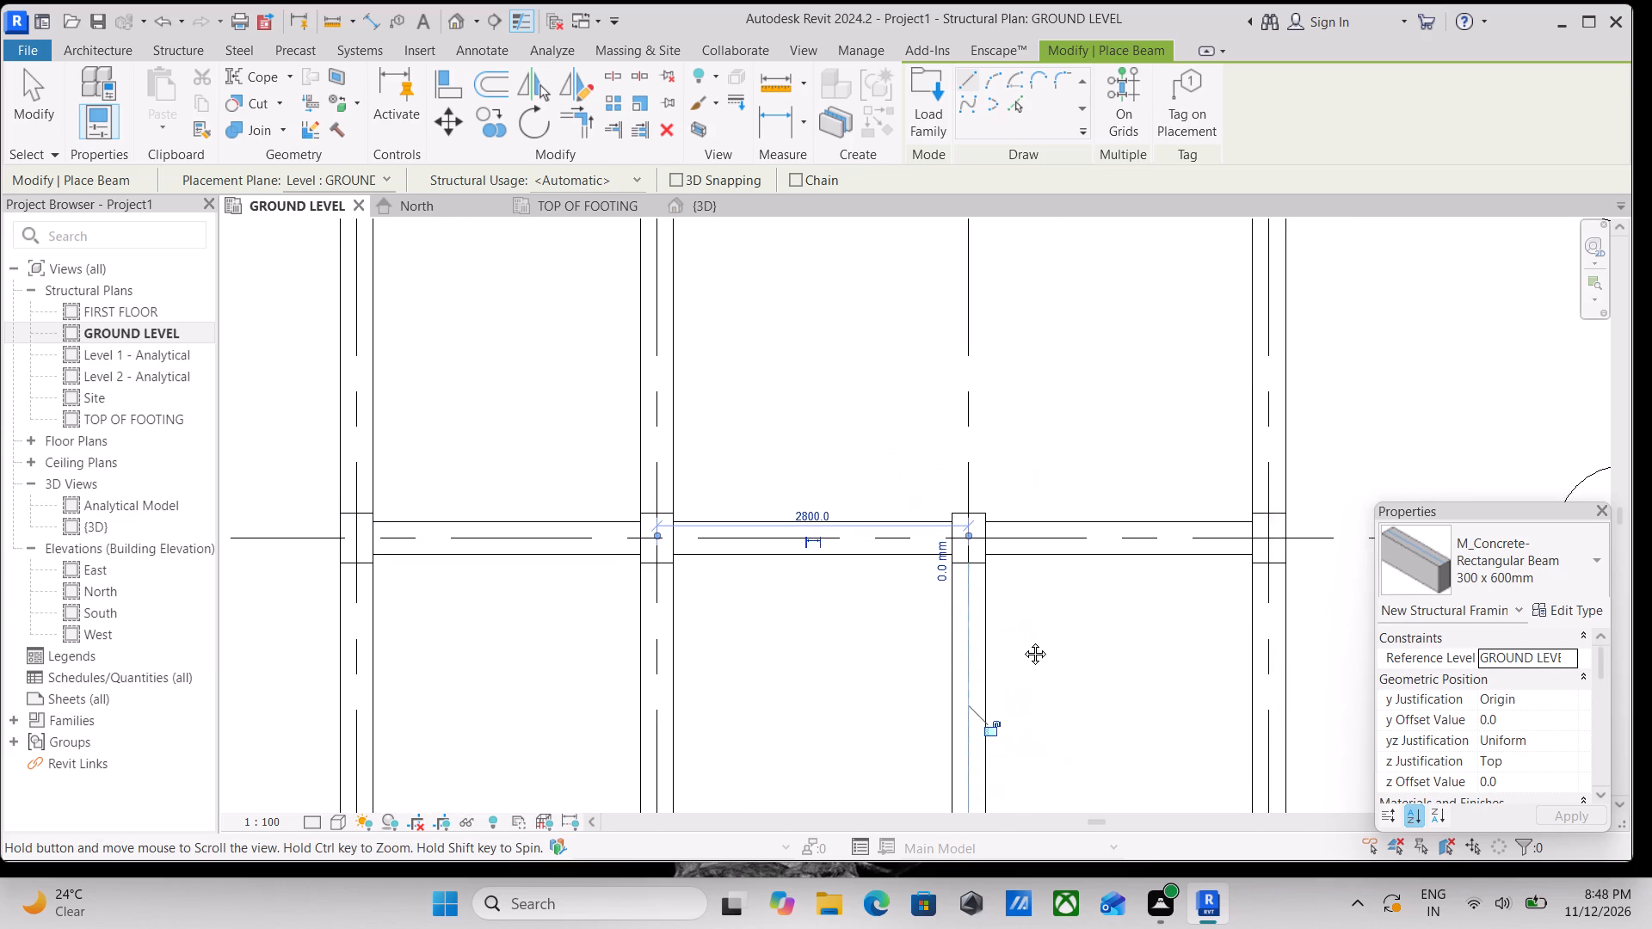
{"action": "middle_click_drag", "start_coordinate": [1022, 641], "coordinate": [982, 660]}
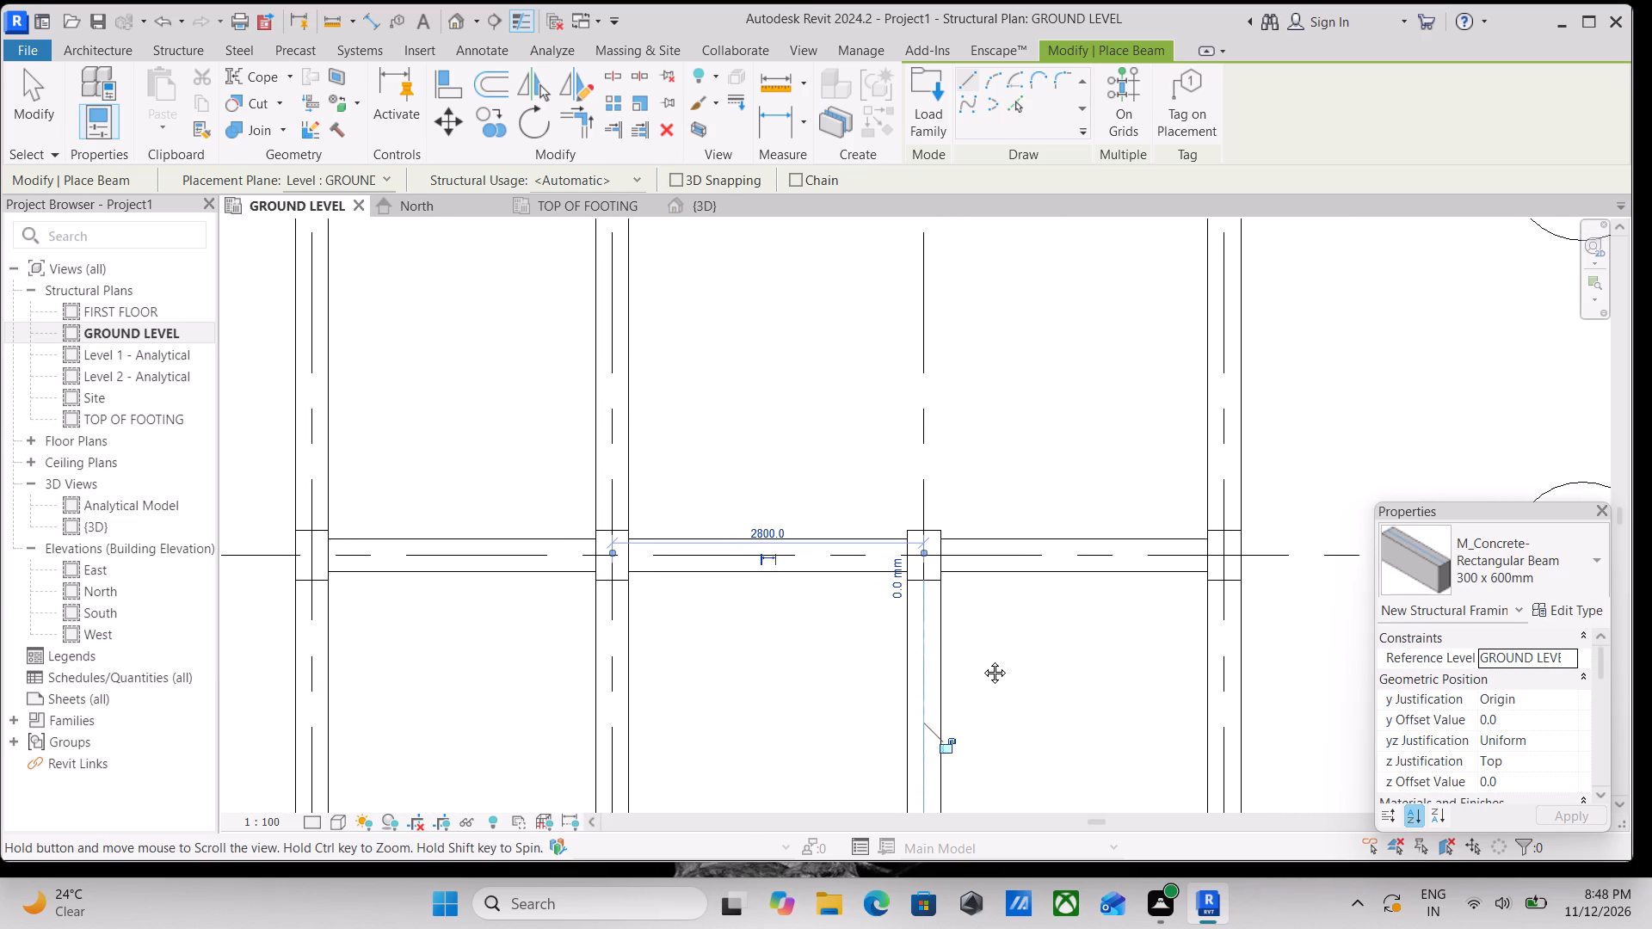
{"action": "middle_click_drag", "start_coordinate": [982, 660], "coordinate": [996, 673]}
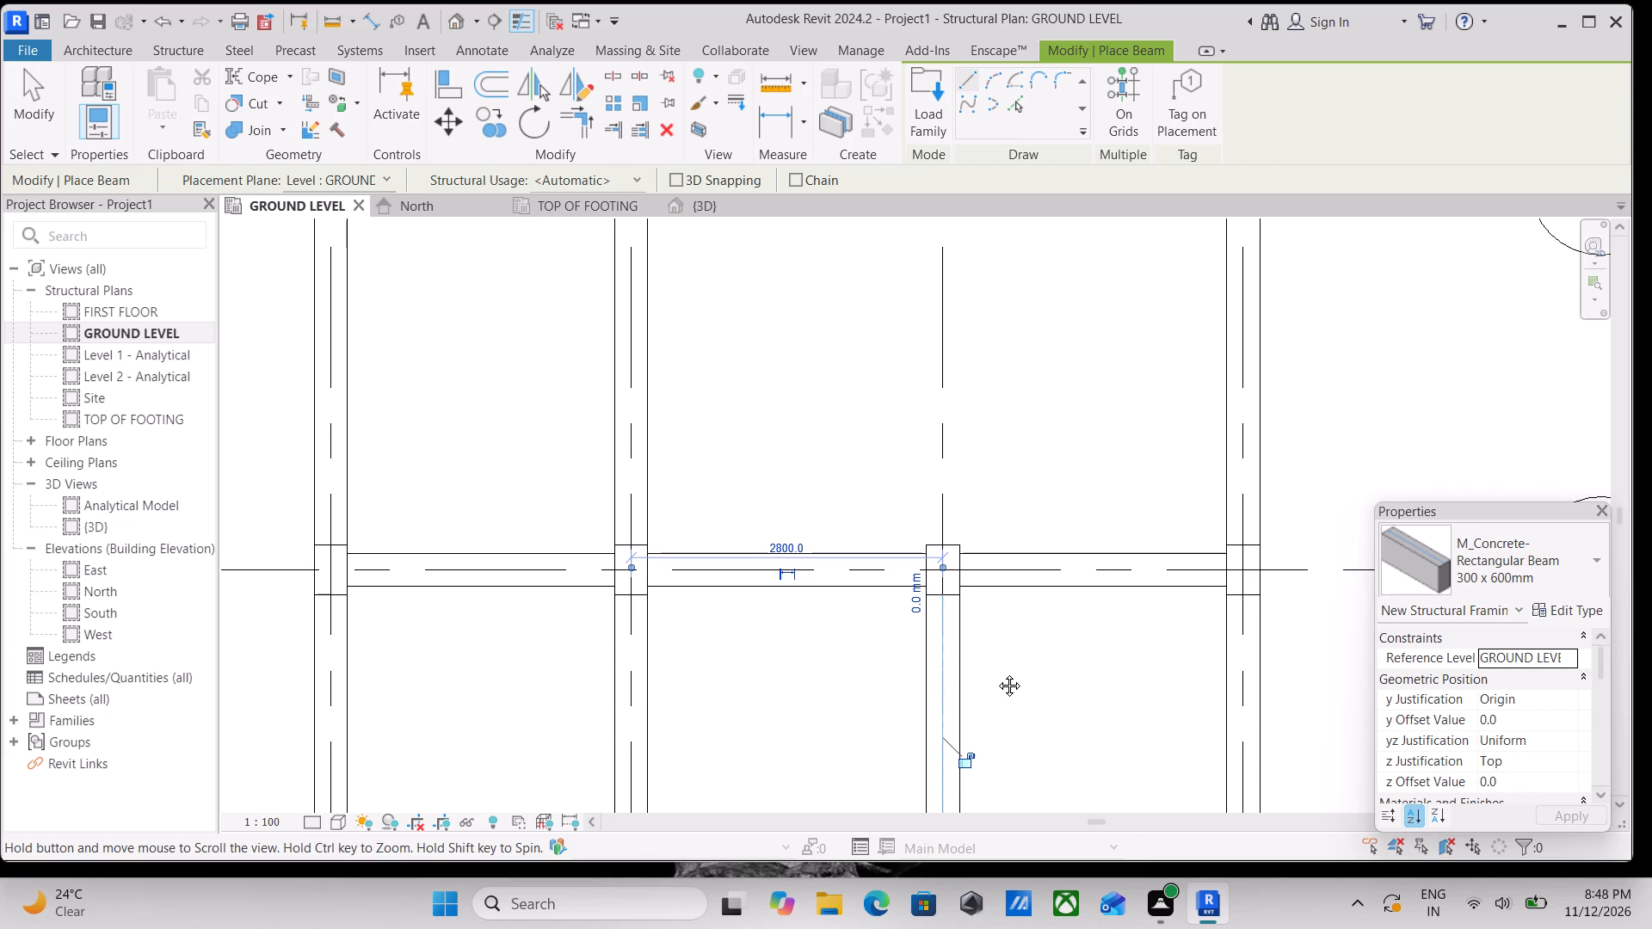
{"action": "middle_click_drag", "start_coordinate": [996, 673], "coordinate": [1009, 682]}
{"action": "scroll", "coordinate": [965, 566], "scroll_direction": "up", "scroll_amount": 3}
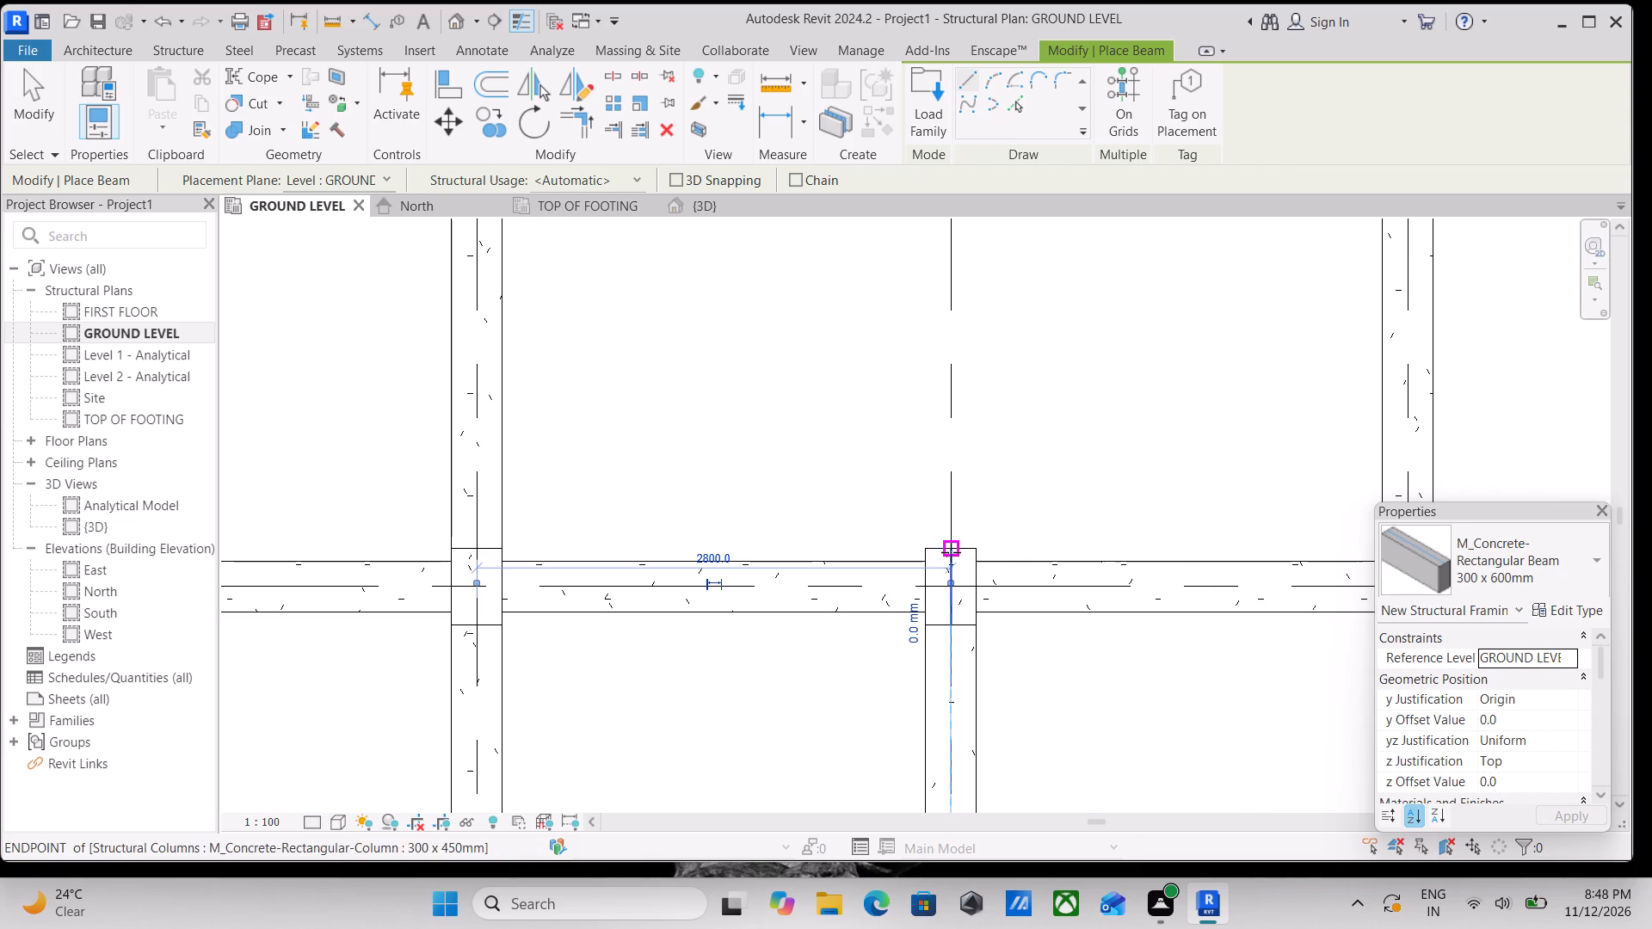
{"action": "left_click", "coordinate": [951, 552]}
{"action": "scroll", "coordinate": [952, 492], "scroll_direction": "down", "scroll_amount": 2}
{"action": "middle_click_drag", "start_coordinate": [952, 492], "coordinate": [996, 697]}
{"action": "scroll", "coordinate": [1006, 594], "scroll_direction": "down", "scroll_amount": 3}
{"action": "middle_click_drag", "start_coordinate": [1006, 594], "coordinate": [1022, 703]}
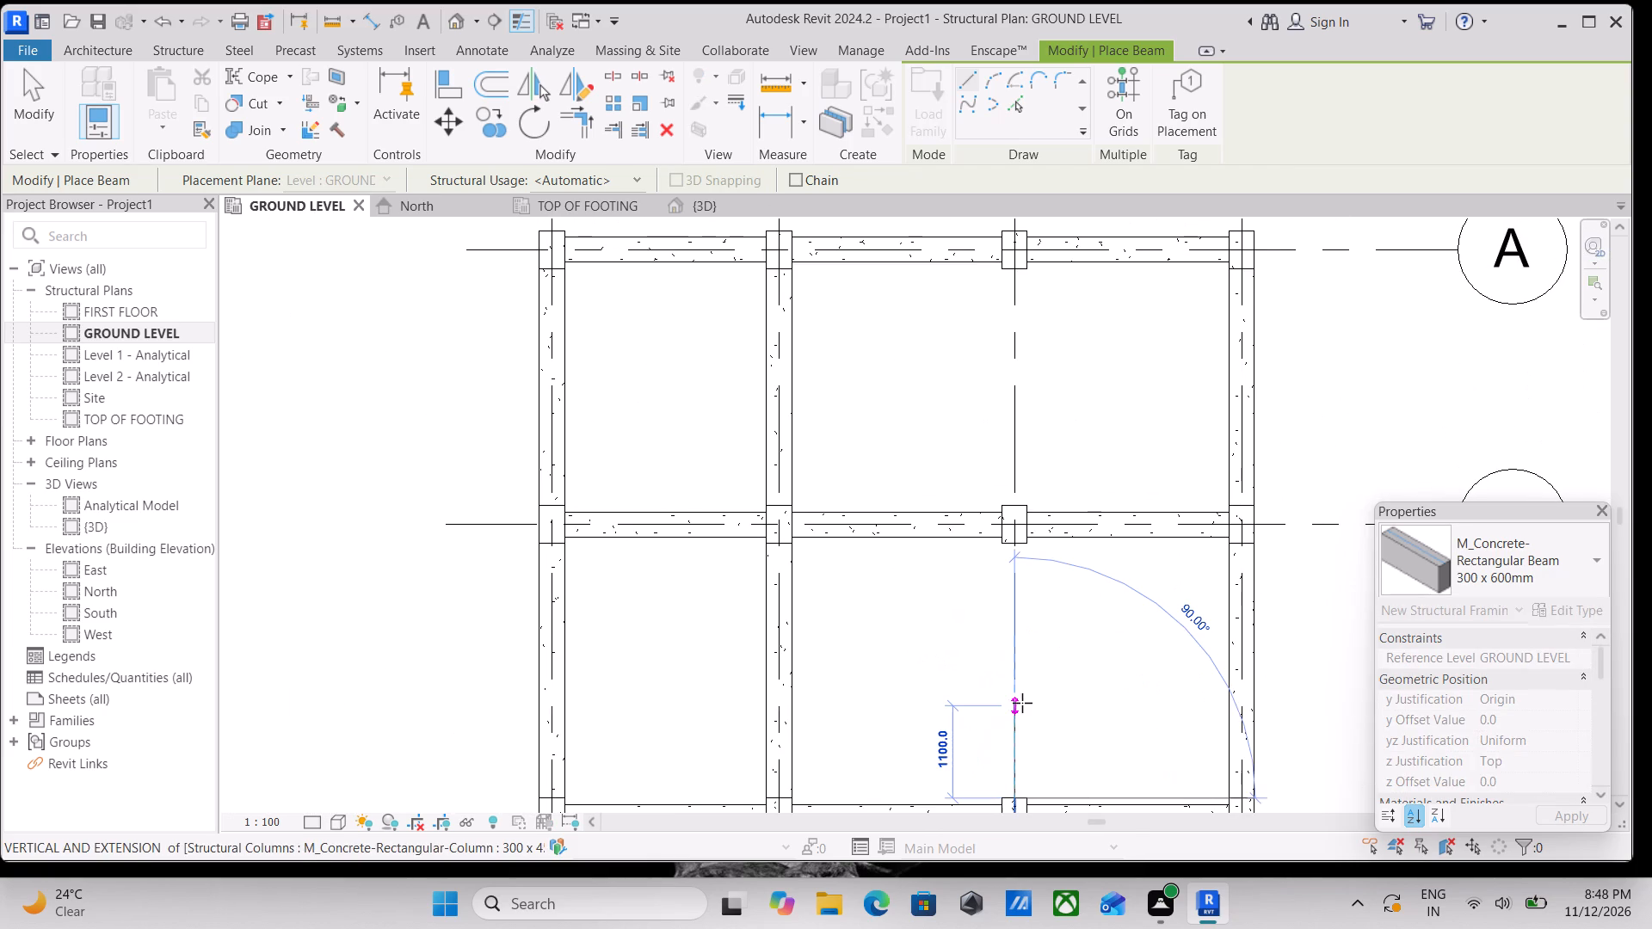
{"action": "scroll", "coordinate": [1022, 703], "scroll_direction": "down", "scroll_amount": 3}
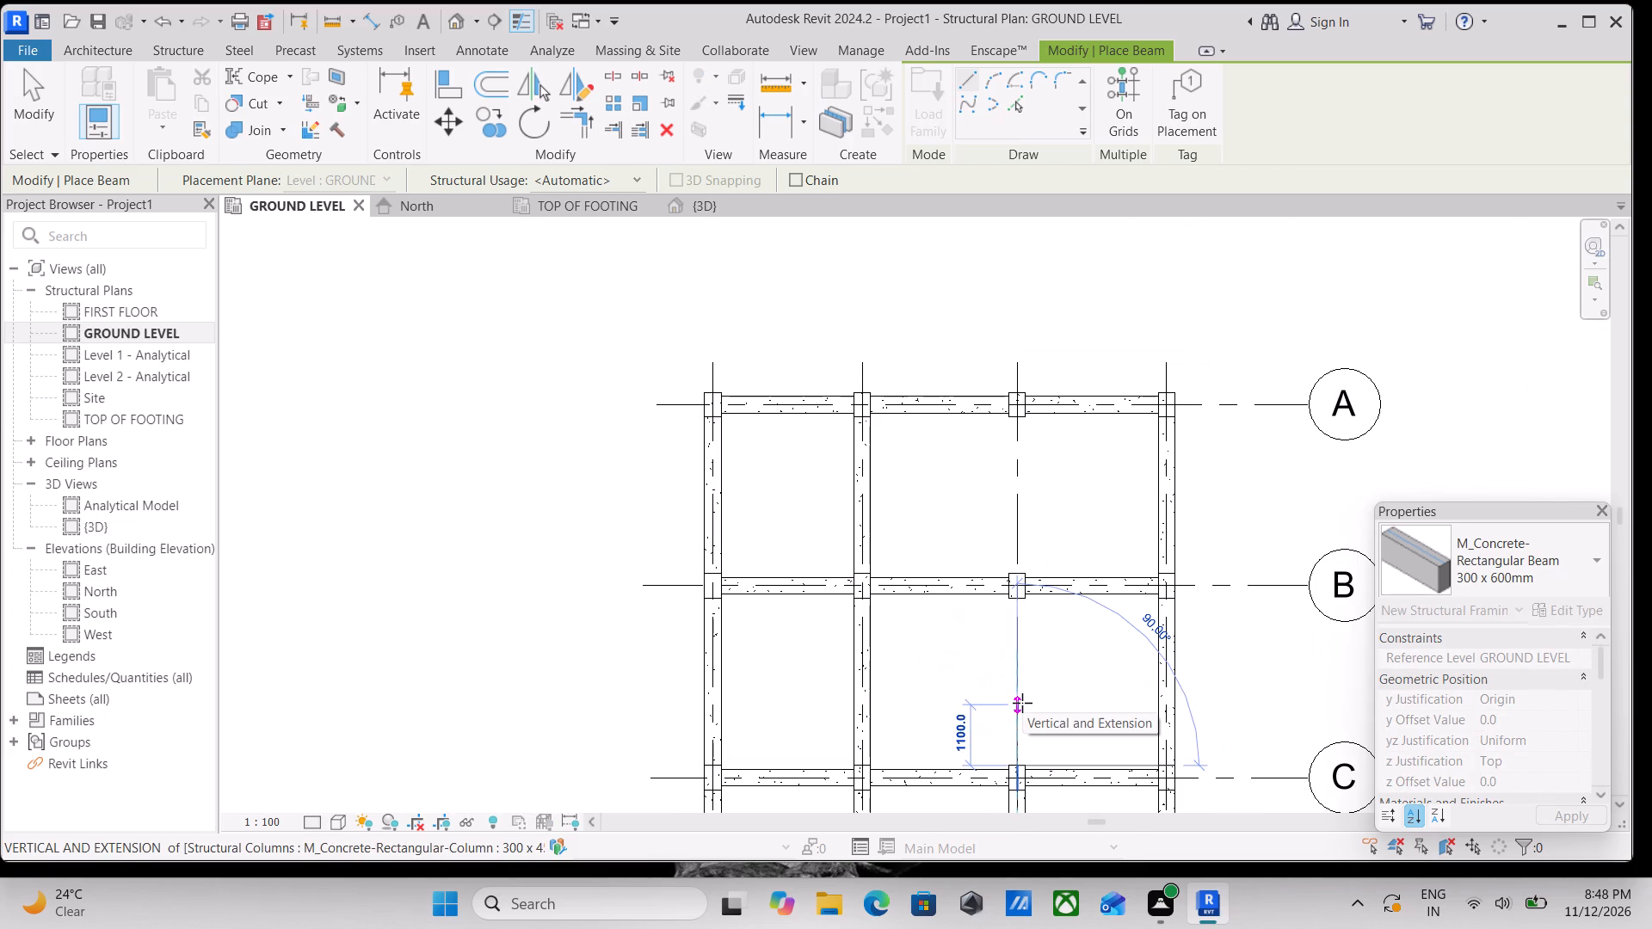
{"action": "scroll", "coordinate": [1022, 703], "scroll_direction": "down", "scroll_amount": 3}
{"action": "middle_click_drag", "start_coordinate": [1022, 703], "coordinate": [1036, 781]}
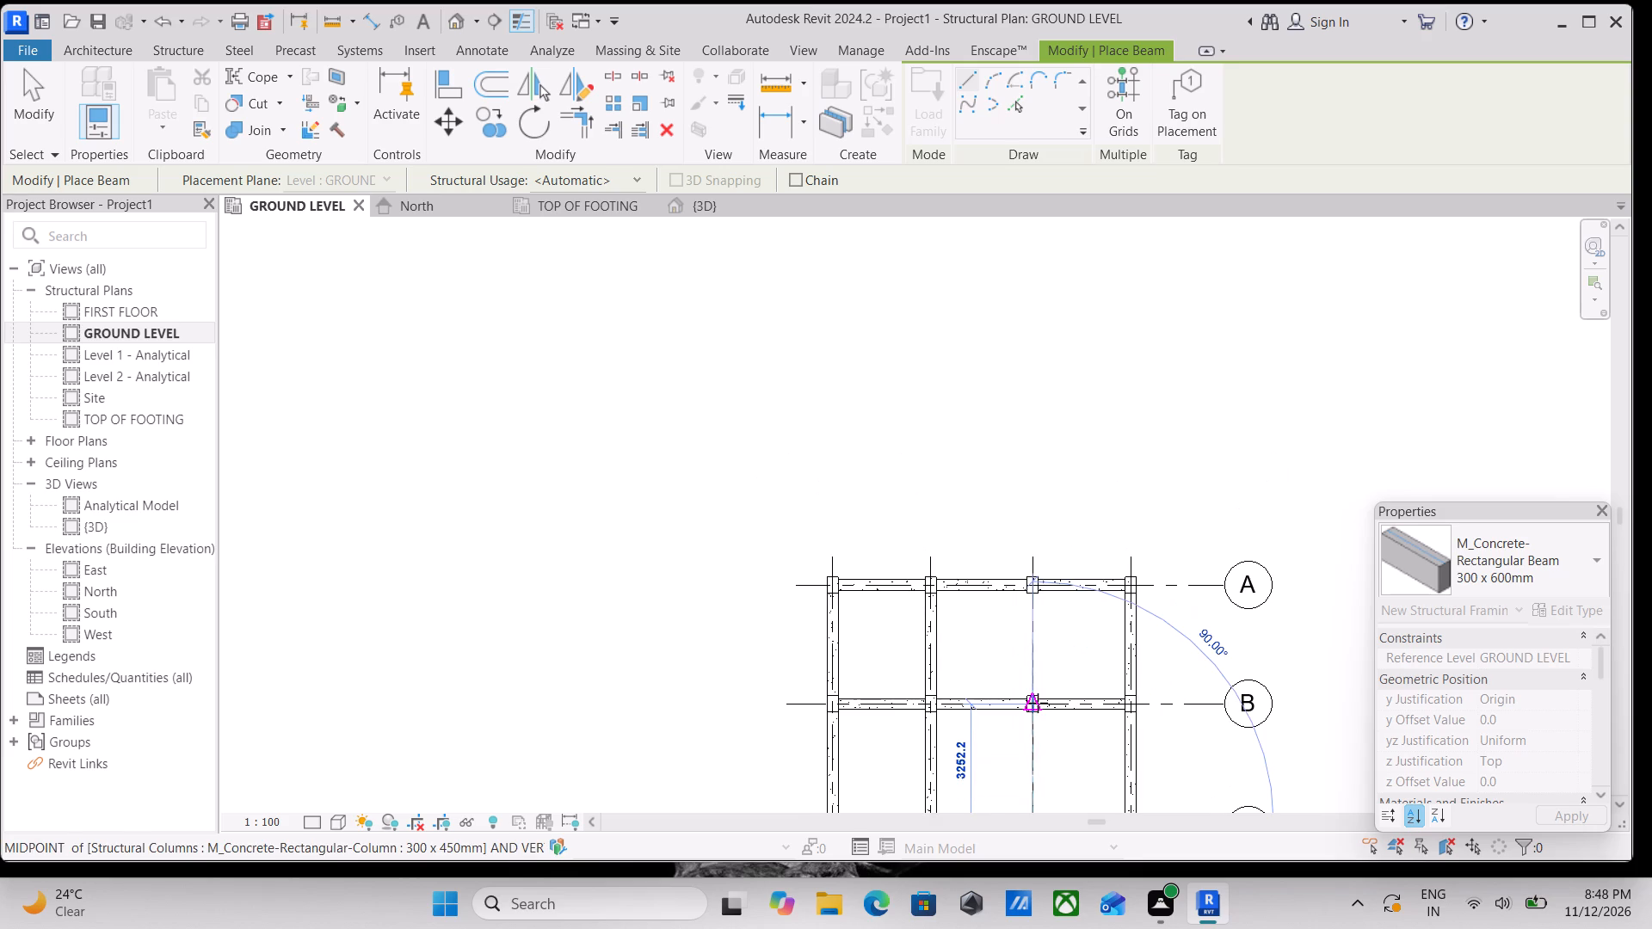
{"action": "scroll", "coordinate": [1036, 712], "scroll_direction": "up", "scroll_amount": 11}
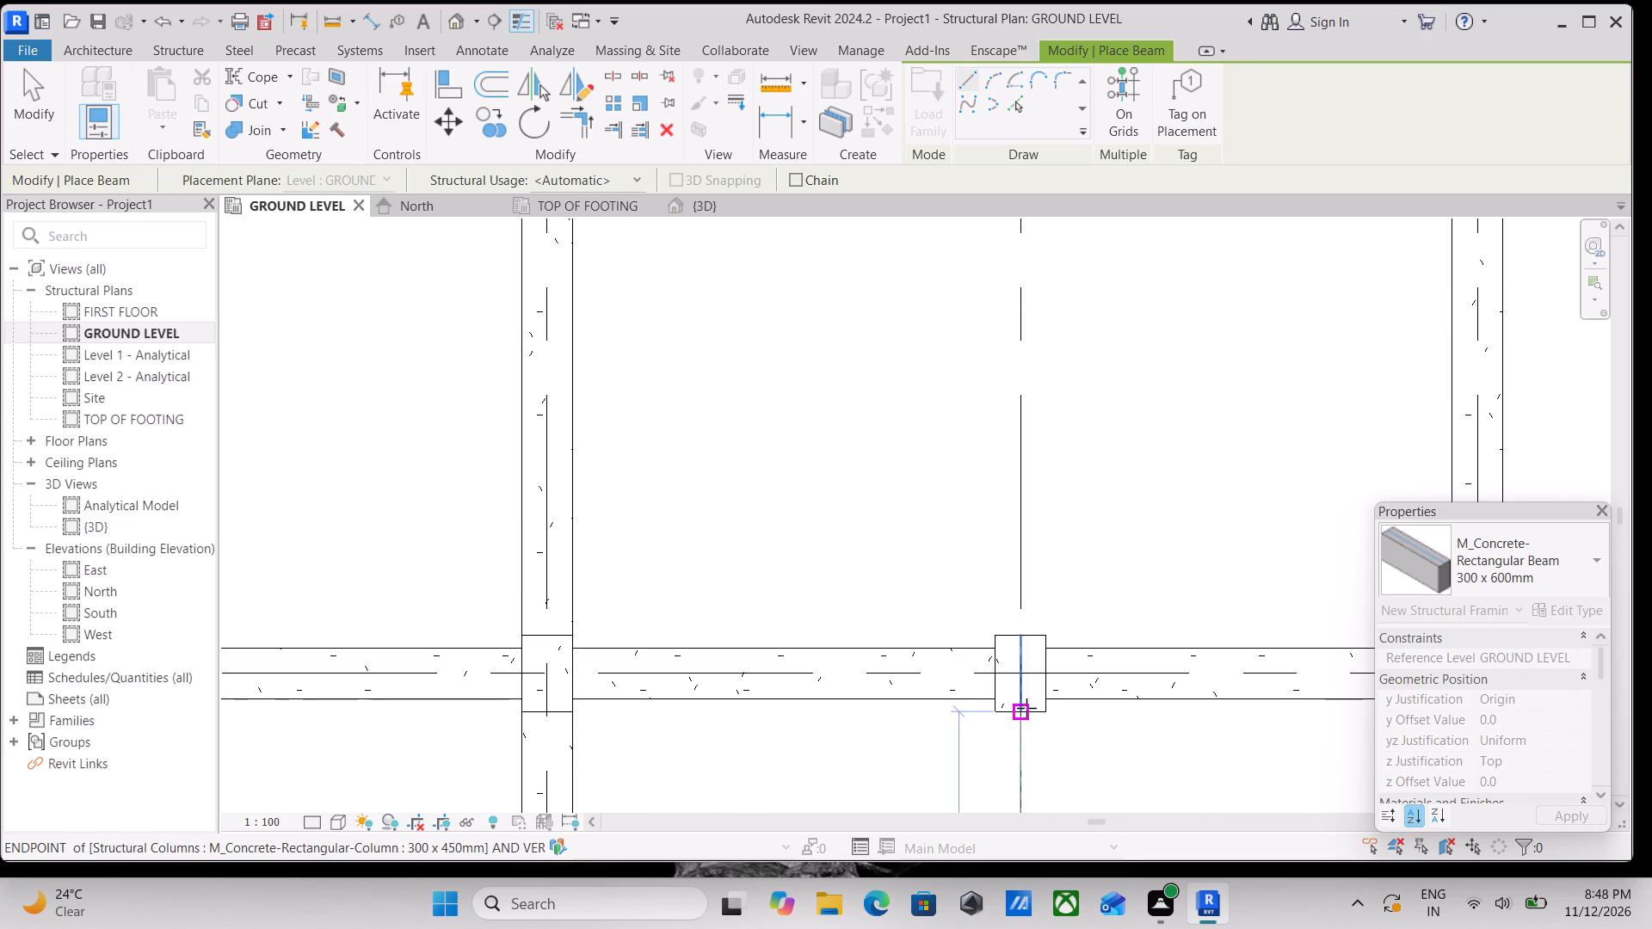
{"action": "left_click", "coordinate": [1026, 708]}
Place a 300 x 600mm concrete beam on grid 3 between the facing sides of the columns at grids B and A, and end beam placement.
{"action": "scroll", "coordinate": [1026, 708], "scroll_direction": "down", "scroll_amount": 3}
{"action": "scroll", "coordinate": [1026, 647], "scroll_direction": "up", "scroll_amount": 3}
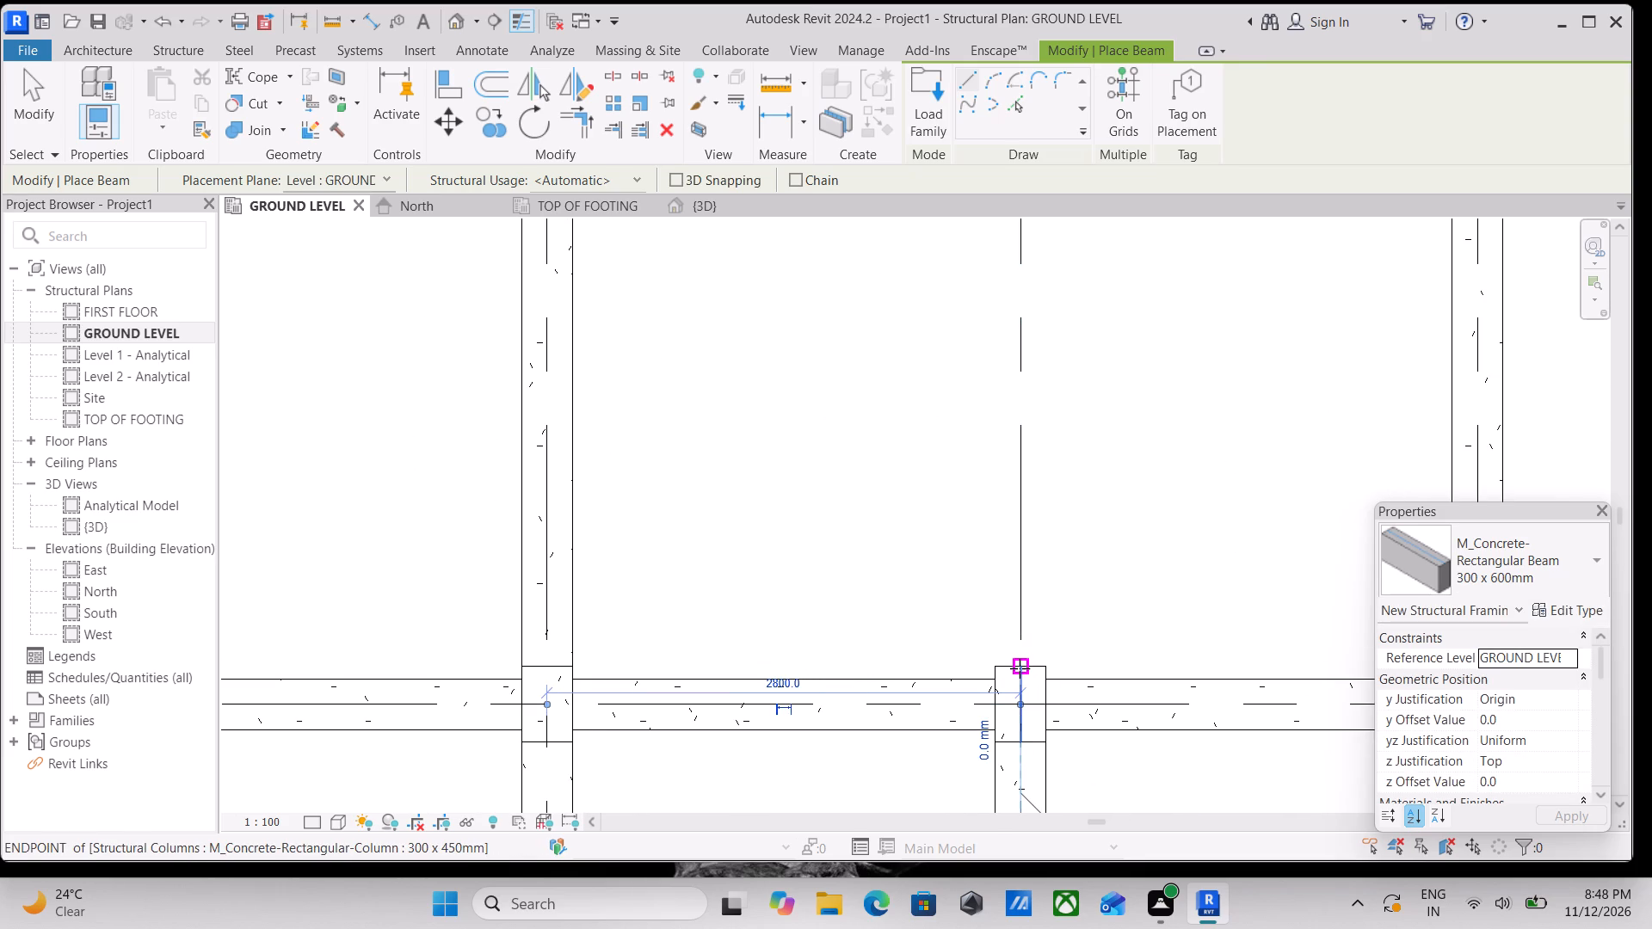
{"action": "left_click_drag", "start_coordinate": [1020, 668], "coordinate": [1018, 660]}
{"action": "scroll", "coordinate": [1015, 495], "scroll_direction": "down", "scroll_amount": 1}
{"action": "middle_click_drag", "start_coordinate": [1018, 498], "coordinate": [1038, 584]}
{"action": "scroll", "coordinate": [1037, 576], "scroll_direction": "down", "scroll_amount": 2}
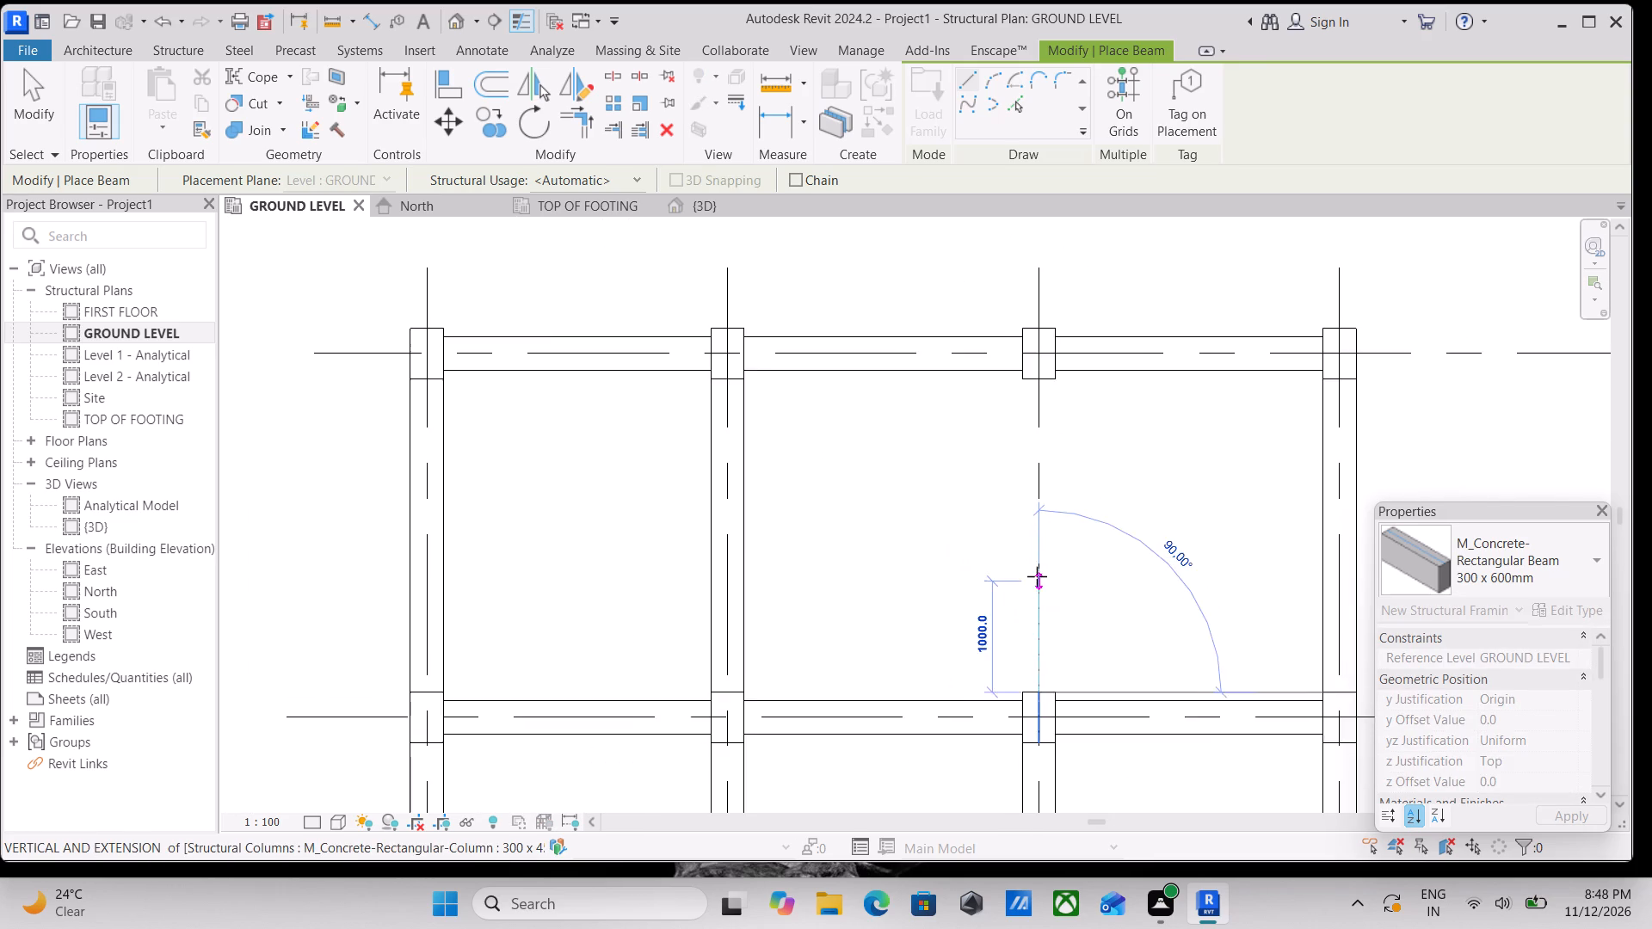
{"action": "middle_click_drag", "start_coordinate": [1037, 576], "coordinate": [1050, 662]}
{"action": "scroll", "coordinate": [1025, 592], "scroll_direction": "down", "scroll_amount": 1}
{"action": "middle_click_drag", "start_coordinate": [1025, 592], "coordinate": [1045, 650]}
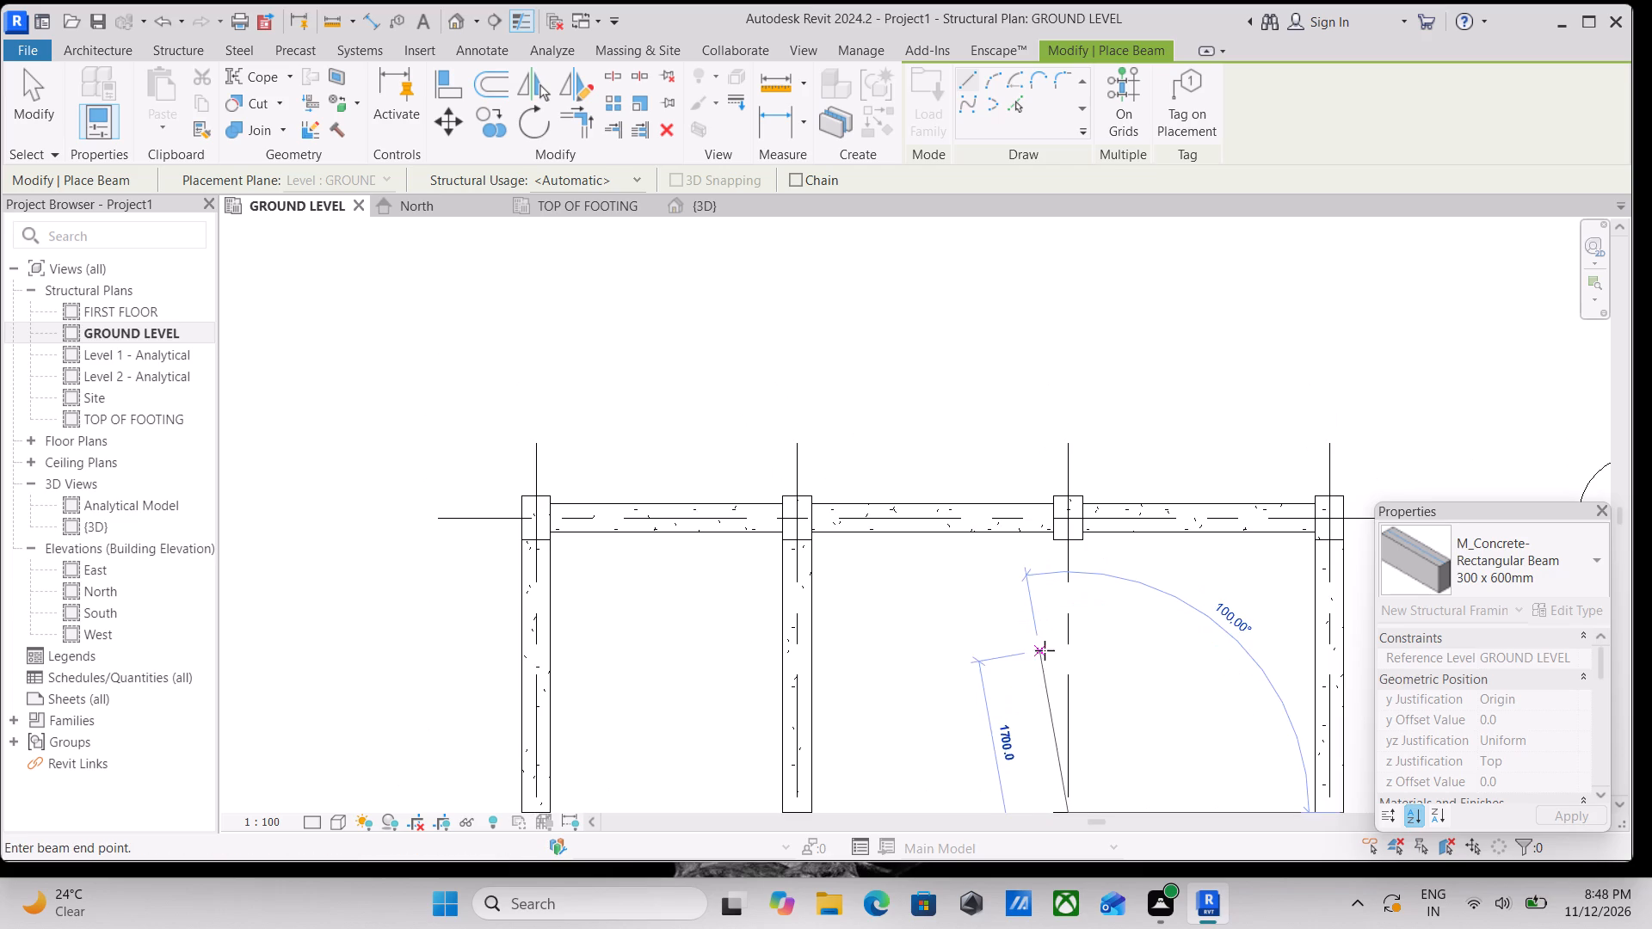
{"action": "left_click", "coordinate": [1068, 539]}
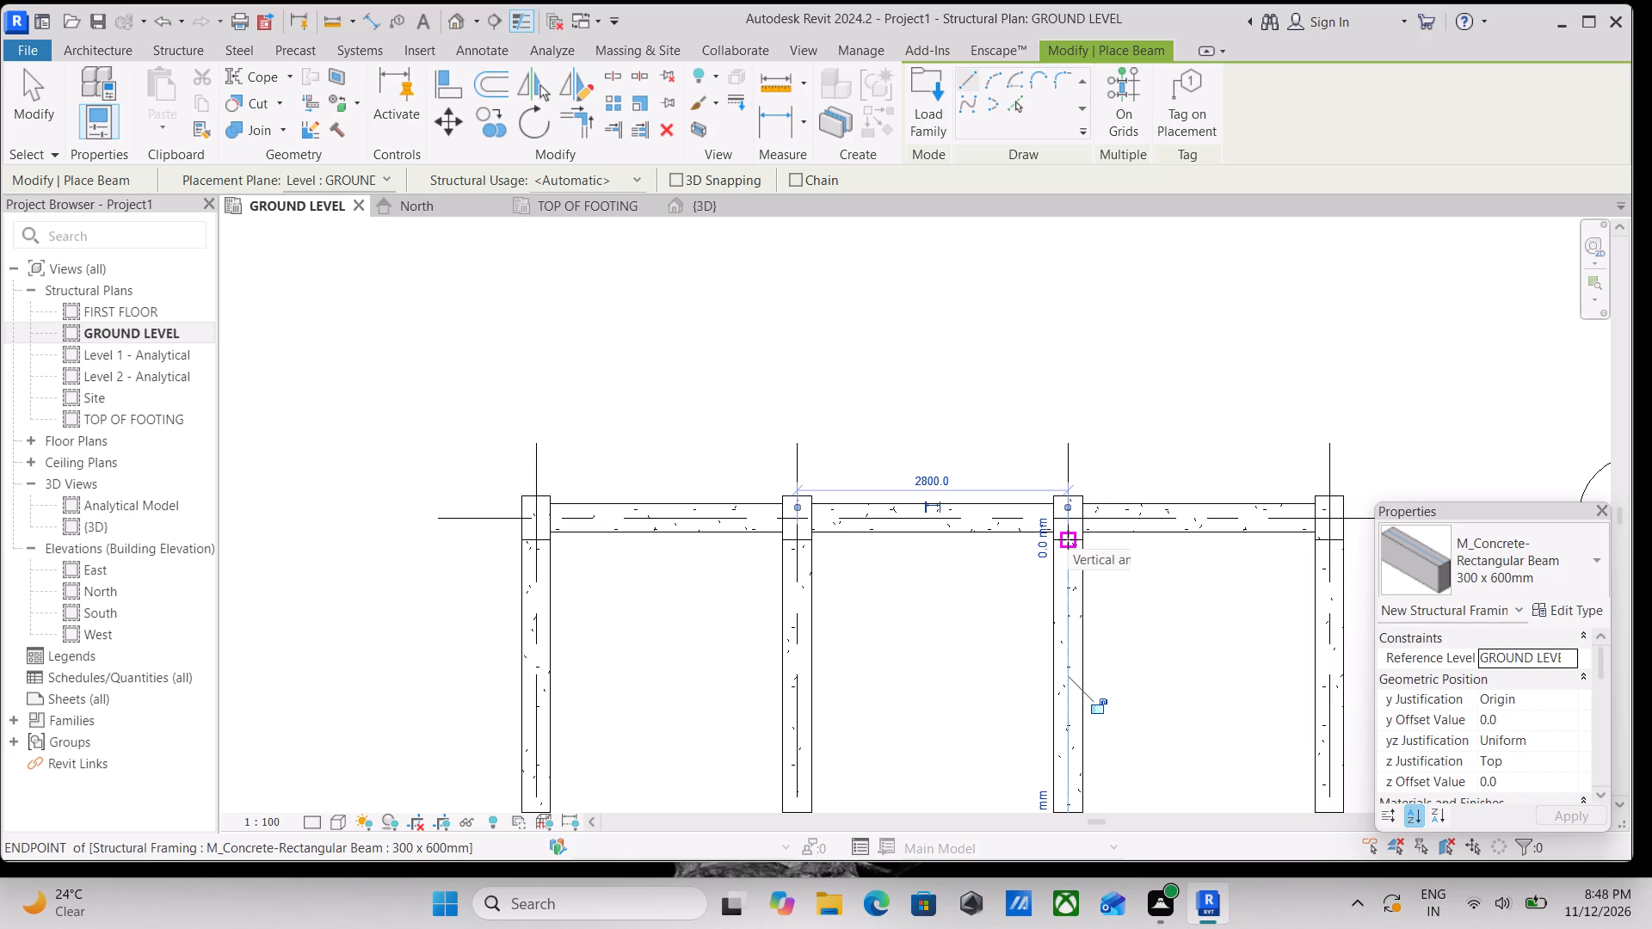
{"action": "scroll", "coordinate": [1026, 590], "scroll_direction": "down", "scroll_amount": 5}
{"action": "middle_click_drag", "start_coordinate": [1021, 585], "coordinate": [1004, 497]}
{"action": "scroll", "coordinate": [1004, 498], "scroll_direction": "up", "scroll_amount": 1}
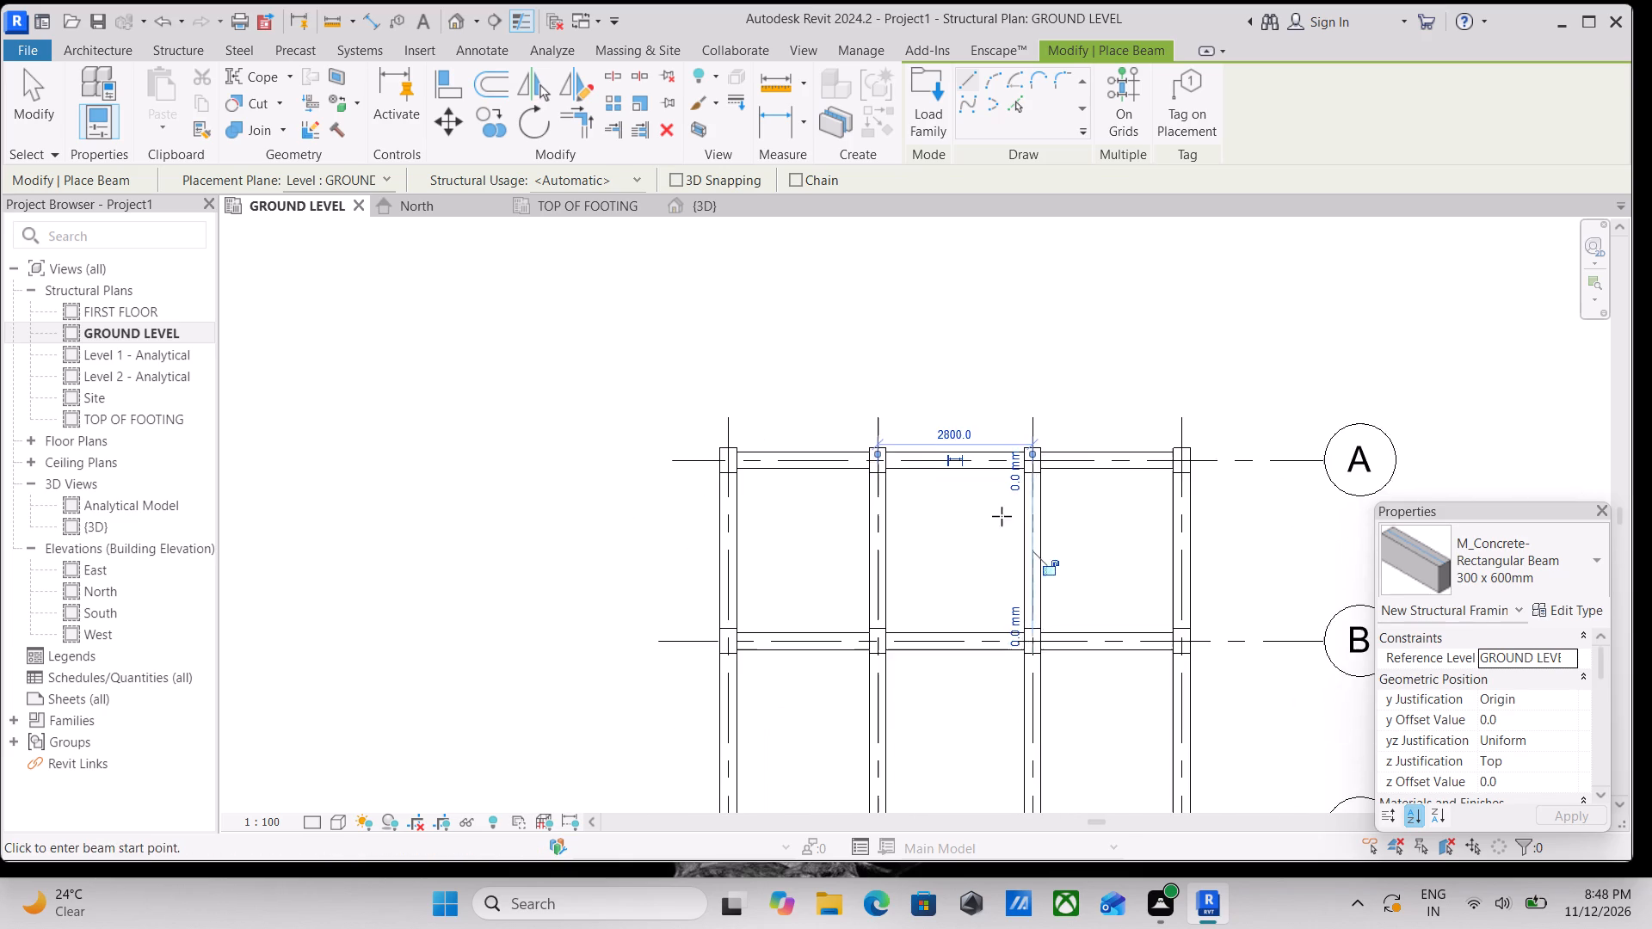
{"action": "middle_click_drag", "start_coordinate": [996, 584], "coordinate": [981, 498]}
{"action": "scroll", "coordinate": [970, 518], "scroll_direction": "up", "scroll_amount": 2}
{"action": "middle_click_drag", "start_coordinate": [973, 510], "coordinate": [1026, 592]}
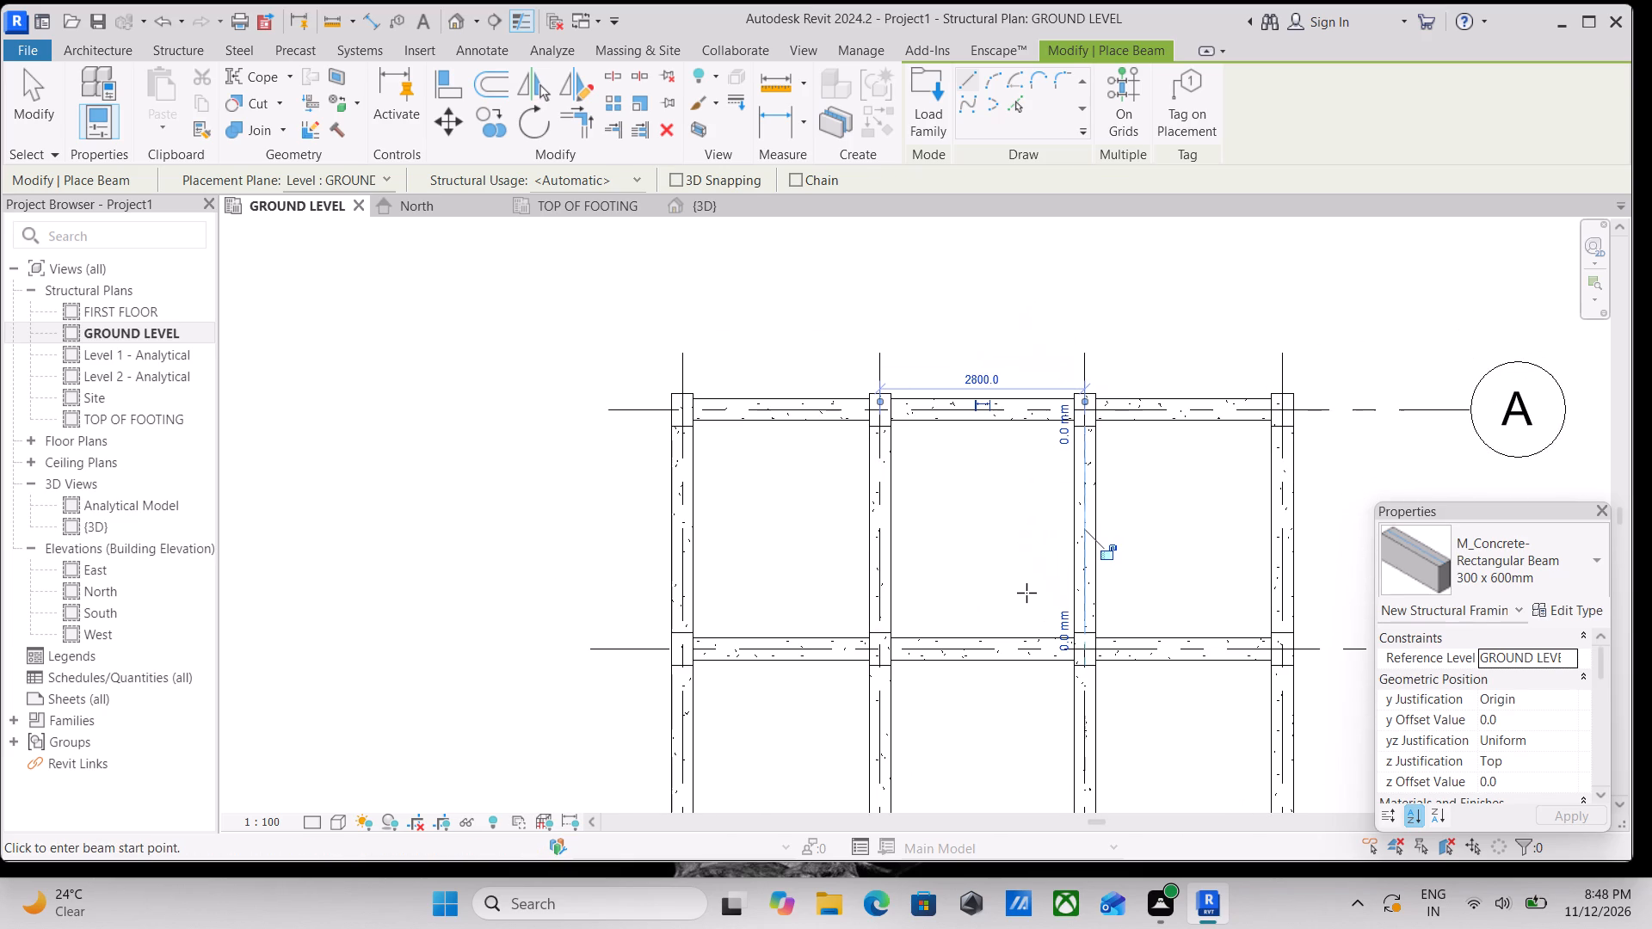
{"action": "key", "text": "Escape"}
{"action": "key", "text": "Escape"}
{"action": "scroll", "coordinate": [890, 557], "scroll_direction": "up", "scroll_amount": 2}
{"action": "key", "text": "Escape"}
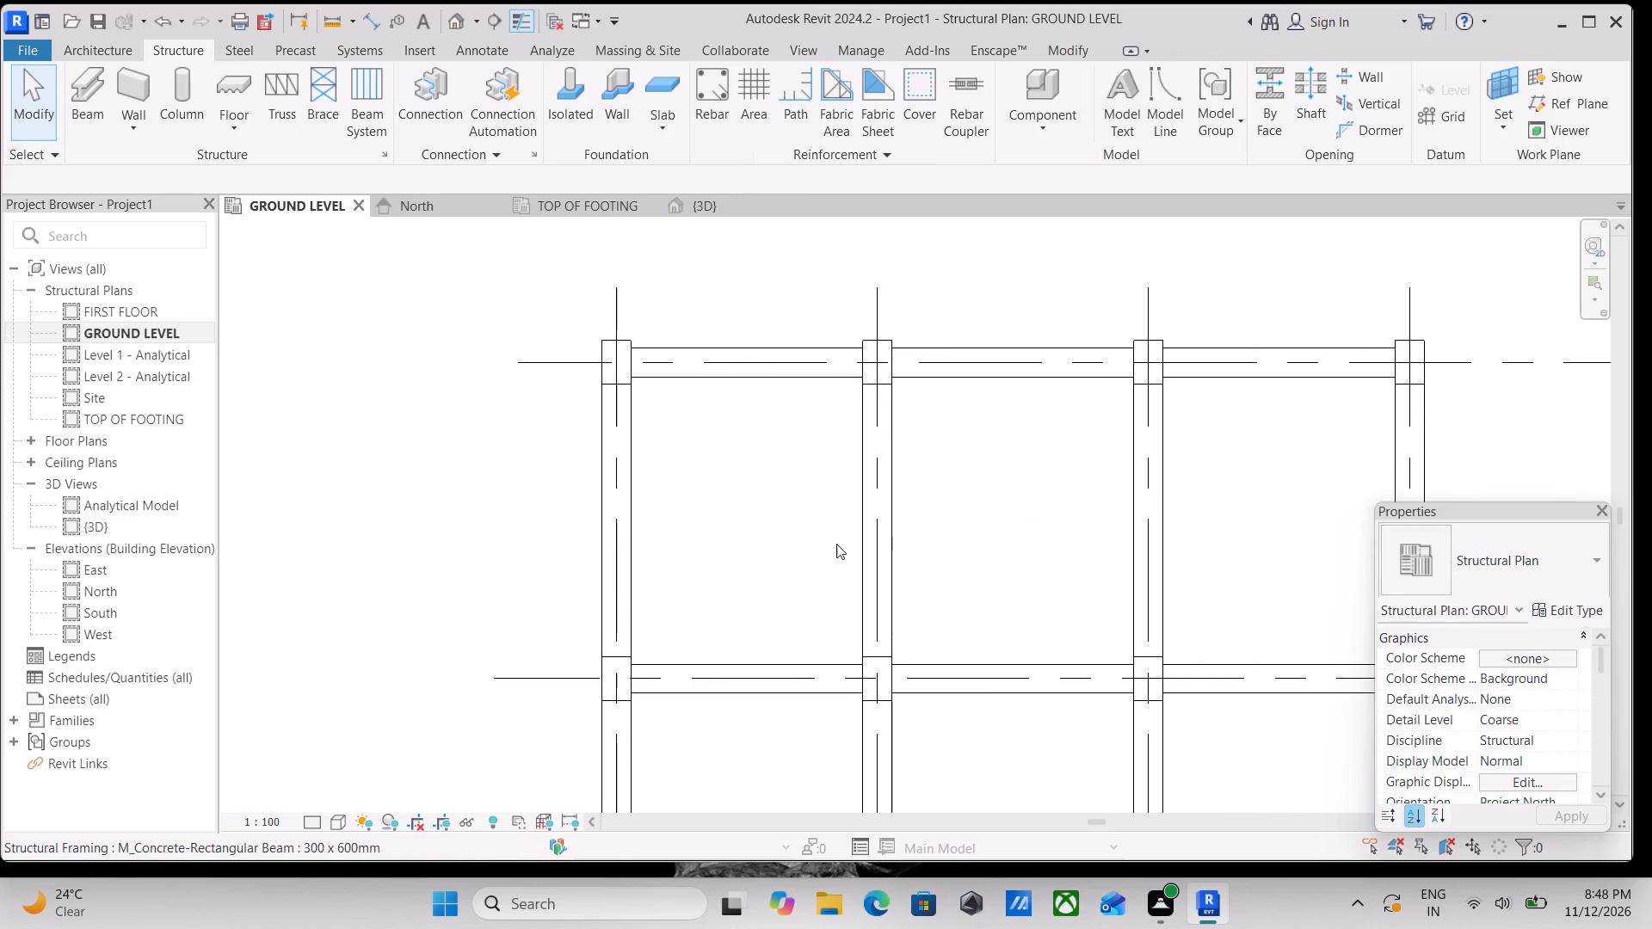
Align the outer side of the grid A beam between grids 1 and 2 with the outer face of the column at A1.
{"action": "scroll", "coordinate": [797, 540], "scroll_direction": "up", "scroll_amount": 2}
{"action": "middle_click_drag", "start_coordinate": [804, 544], "coordinate": [848, 567]}
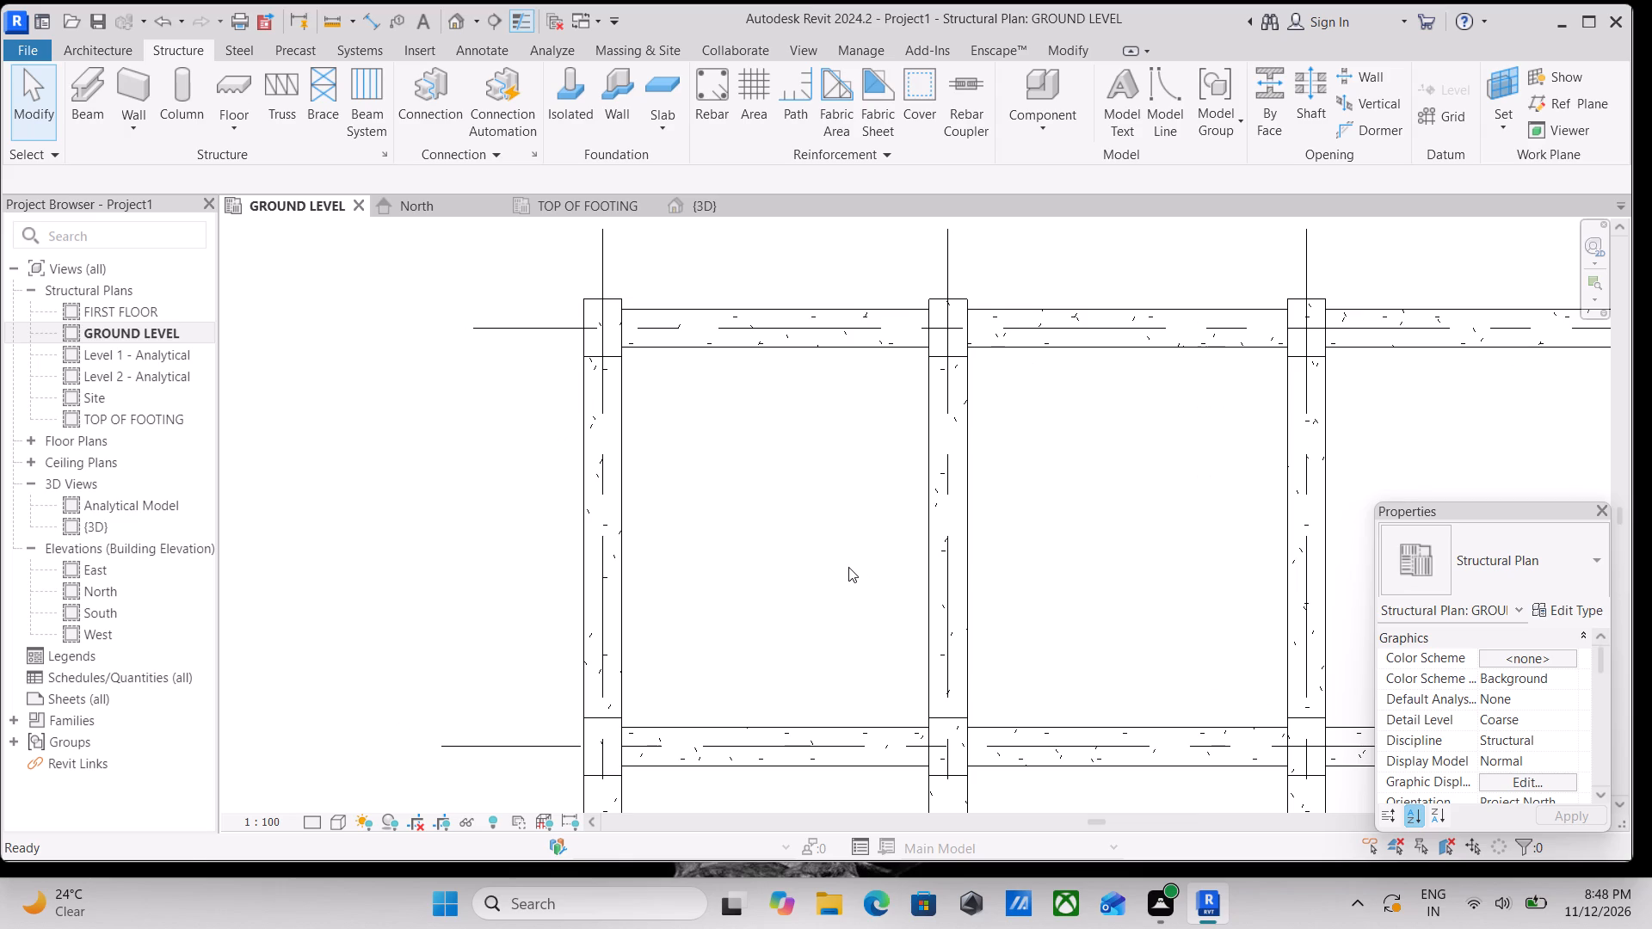
{"action": "scroll", "coordinate": [848, 567], "scroll_direction": "up", "scroll_amount": 2}
{"action": "scroll", "coordinate": [863, 532], "scroll_direction": "down", "scroll_amount": 2}
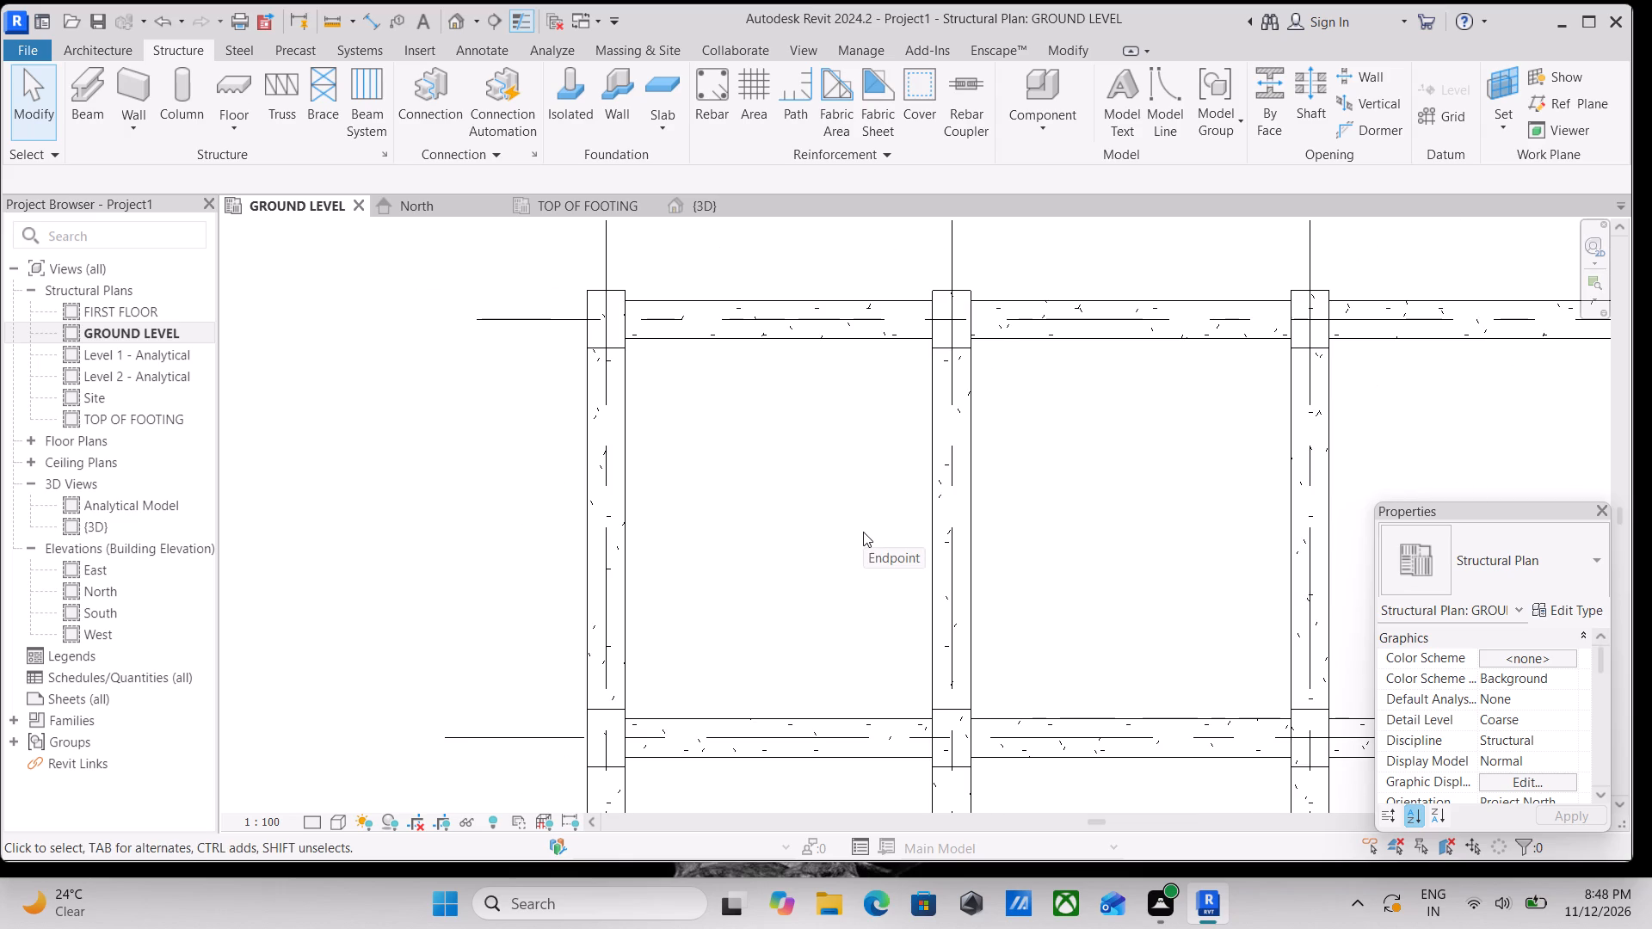
{"action": "scroll", "coordinate": [863, 532], "scroll_direction": "down", "scroll_amount": 1}
{"action": "middle_click_drag", "start_coordinate": [863, 532], "coordinate": [854, 610]}
{"action": "scroll", "coordinate": [781, 525], "scroll_direction": "up", "scroll_amount": 1}
{"action": "middle_click_drag", "start_coordinate": [781, 525], "coordinate": [803, 604]}
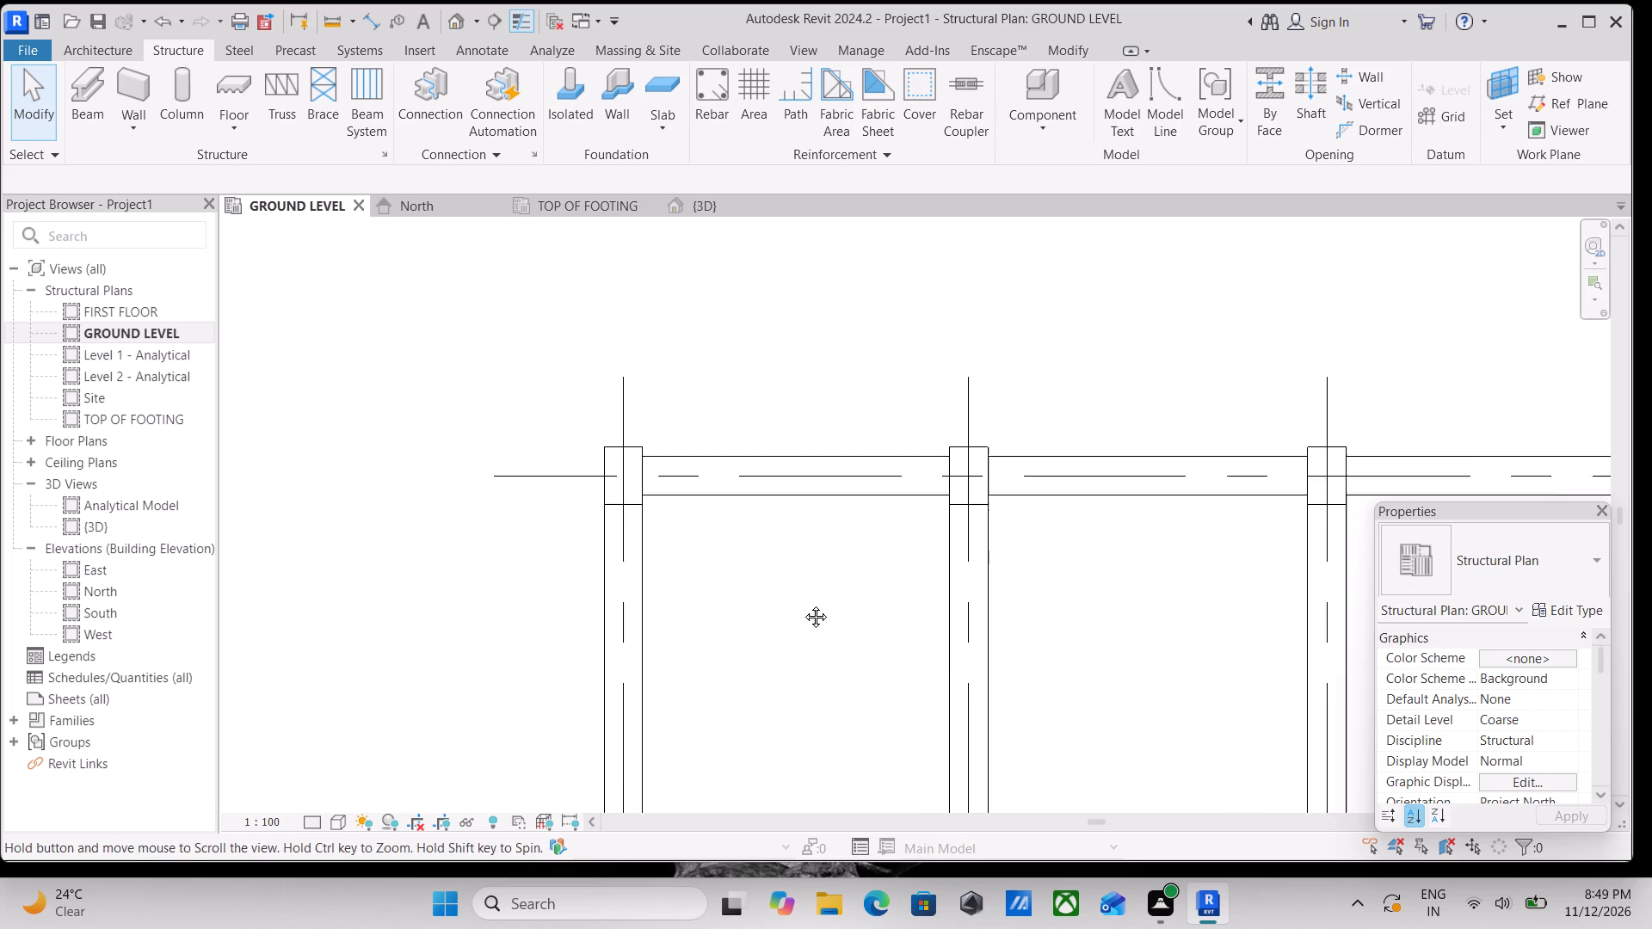
{"action": "middle_click_drag", "start_coordinate": [803, 604], "coordinate": [804, 604]}
{"action": "type", "text": "AL"}
{"action": "scroll", "coordinate": [743, 534], "scroll_direction": "up", "scroll_amount": 2}
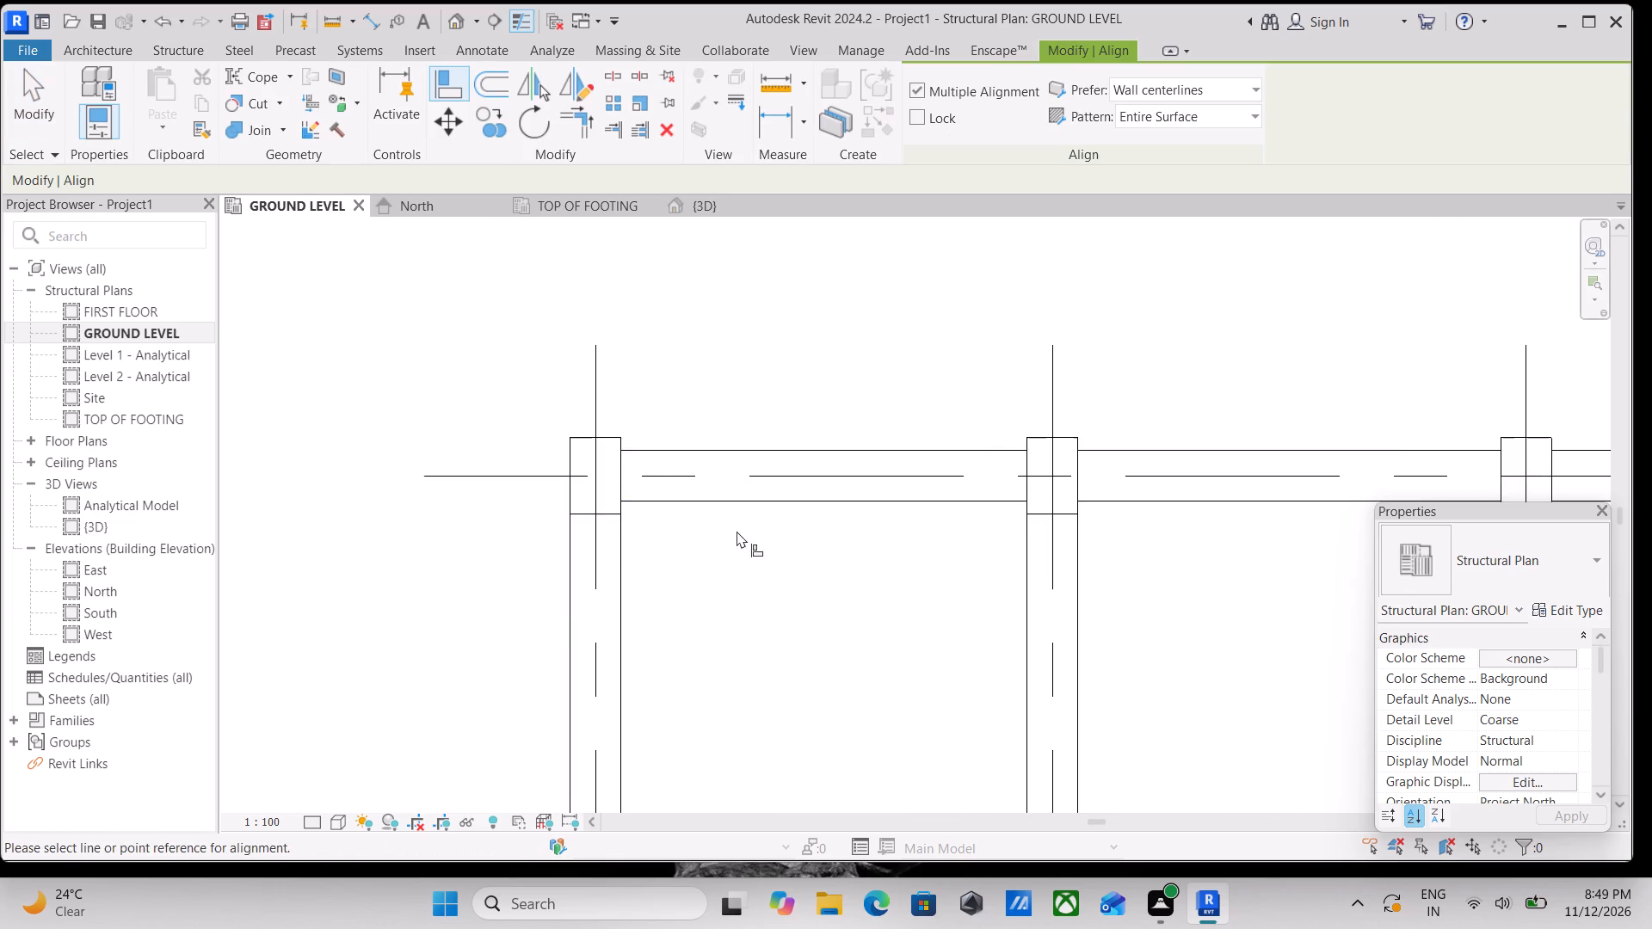
{"action": "scroll", "coordinate": [651, 423], "scroll_direction": "up", "scroll_amount": 3}
{"action": "left_click", "coordinate": [599, 440]}
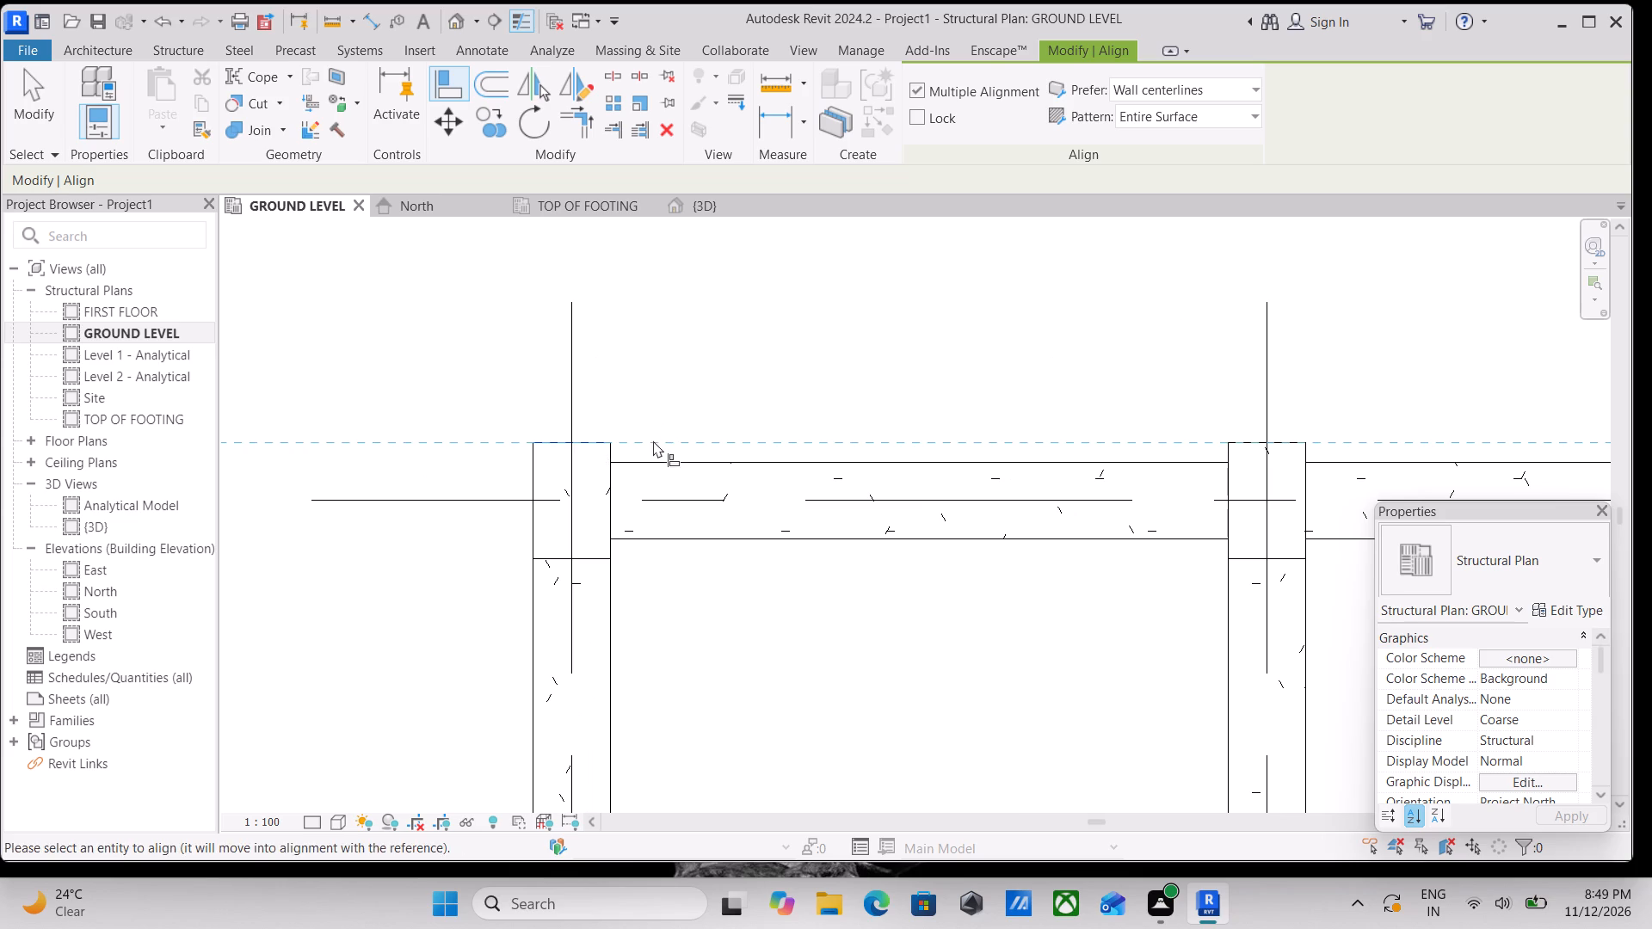
{"action": "left_click", "coordinate": [663, 461]}
Align the outer sides of the grid A beams between grids 2 and 3 and grids 3 and 4 with the same column face line.
{"action": "middle_click_drag", "start_coordinate": [801, 476], "coordinate": [455, 470]}
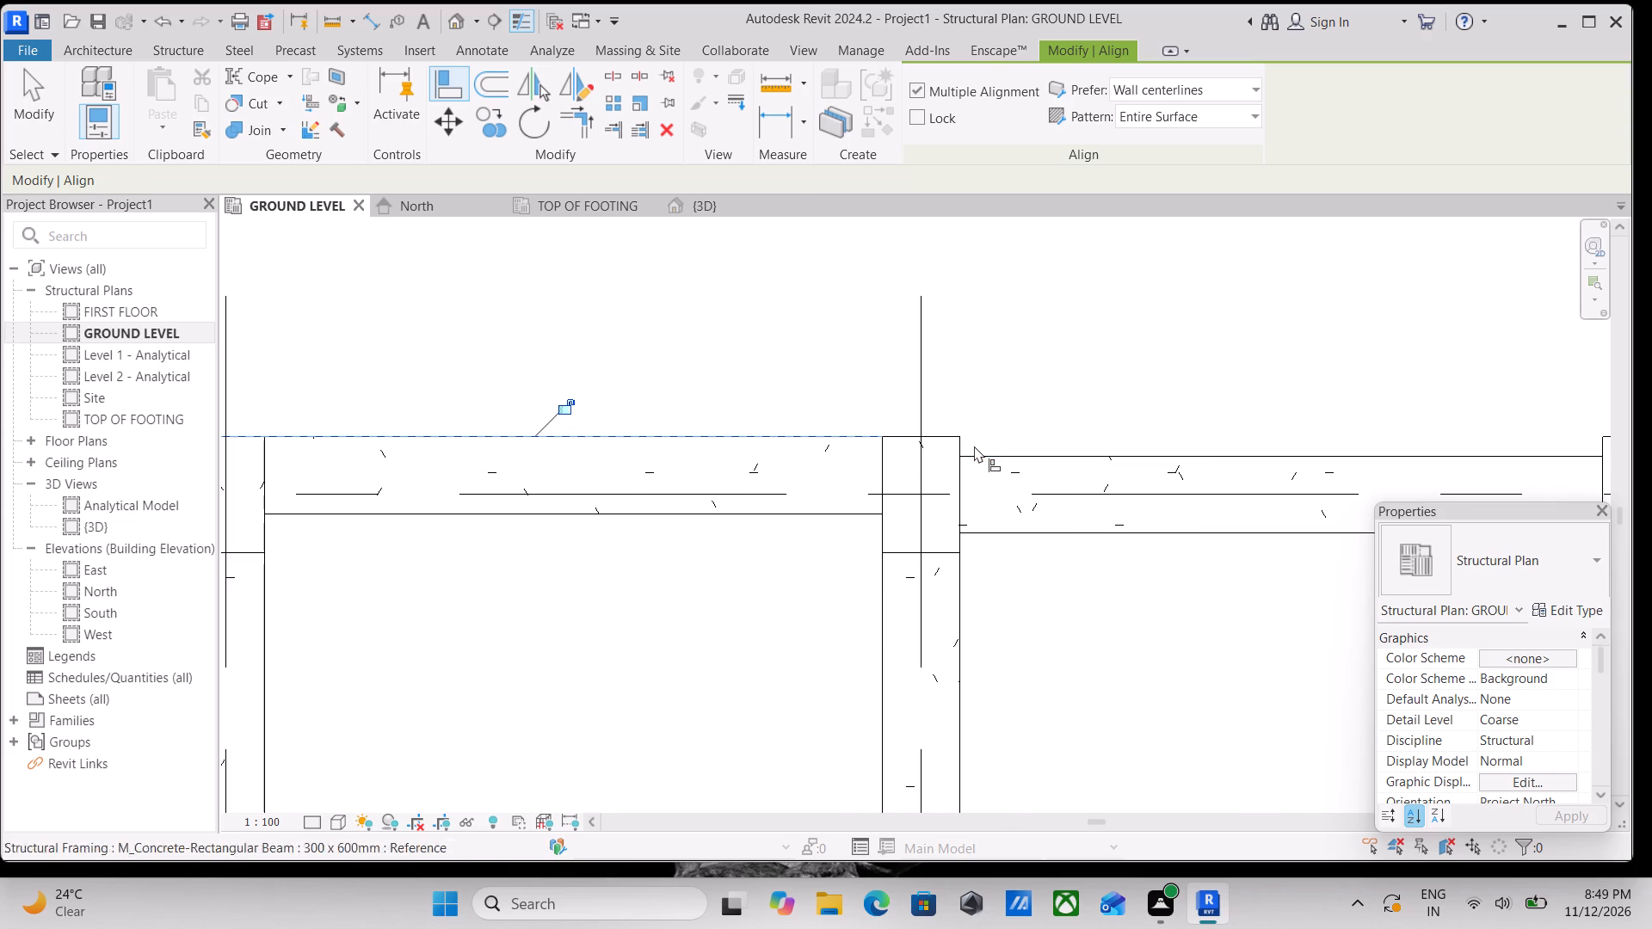
{"action": "left_click", "coordinate": [983, 451]}
{"action": "scroll", "coordinate": [1076, 449], "scroll_direction": "down", "scroll_amount": 2}
{"action": "middle_click_drag", "start_coordinate": [1063, 449], "coordinate": [792, 431]}
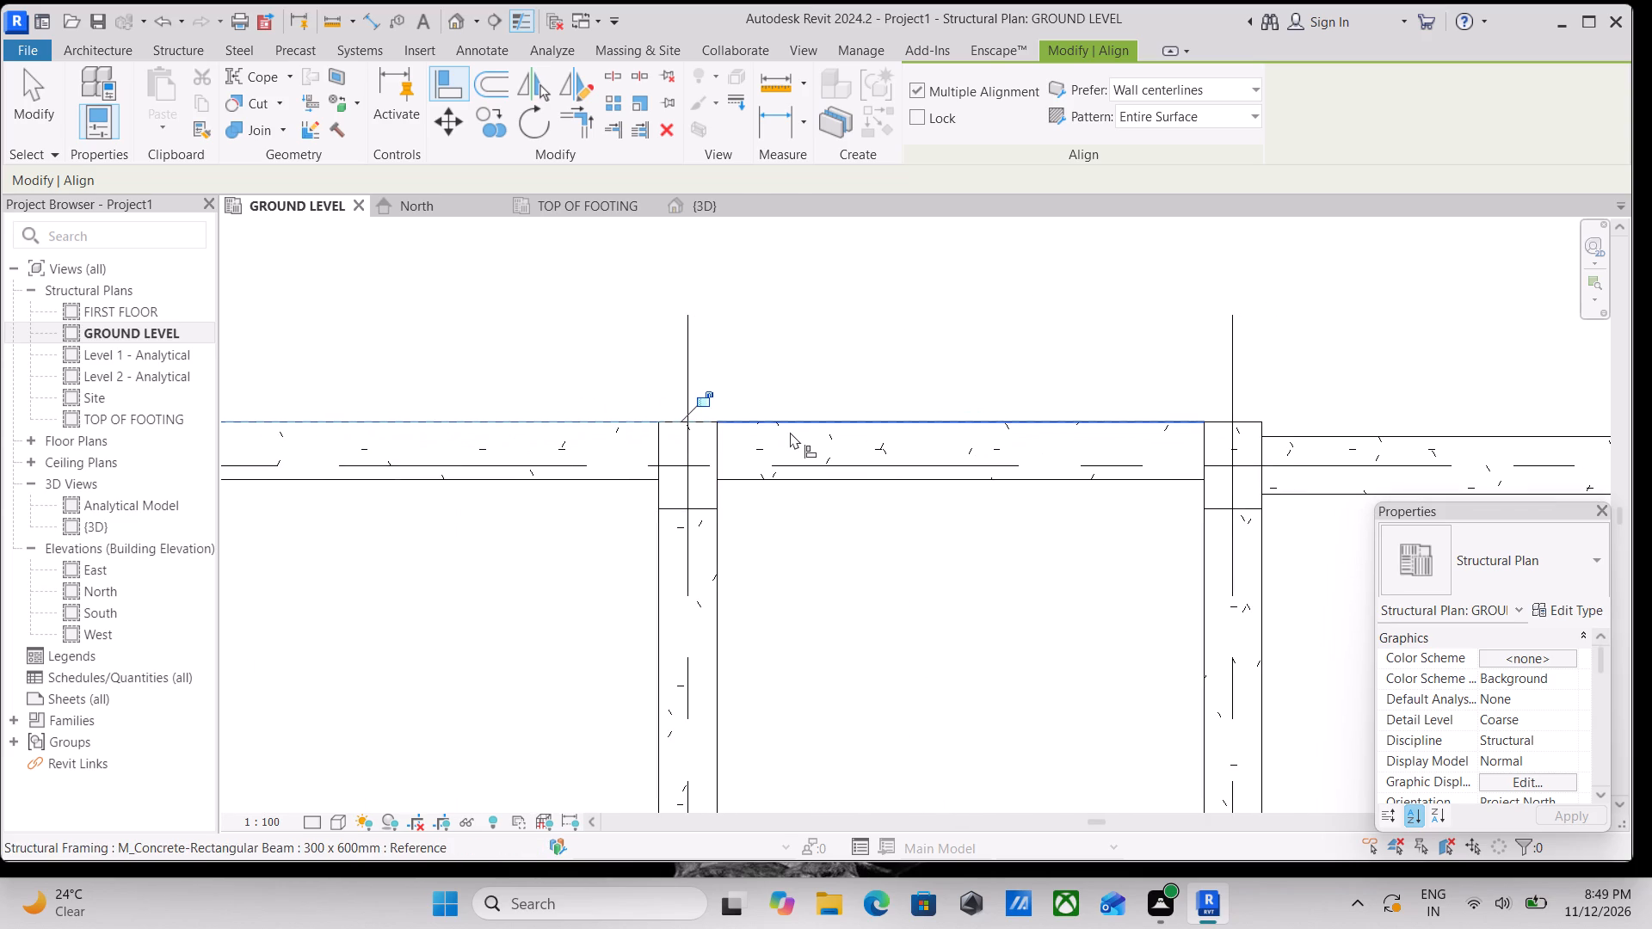
{"action": "middle_click_drag", "start_coordinate": [790, 432], "coordinate": [552, 398]}
{"action": "middle_click_drag", "start_coordinate": [714, 398], "coordinate": [638, 408]}
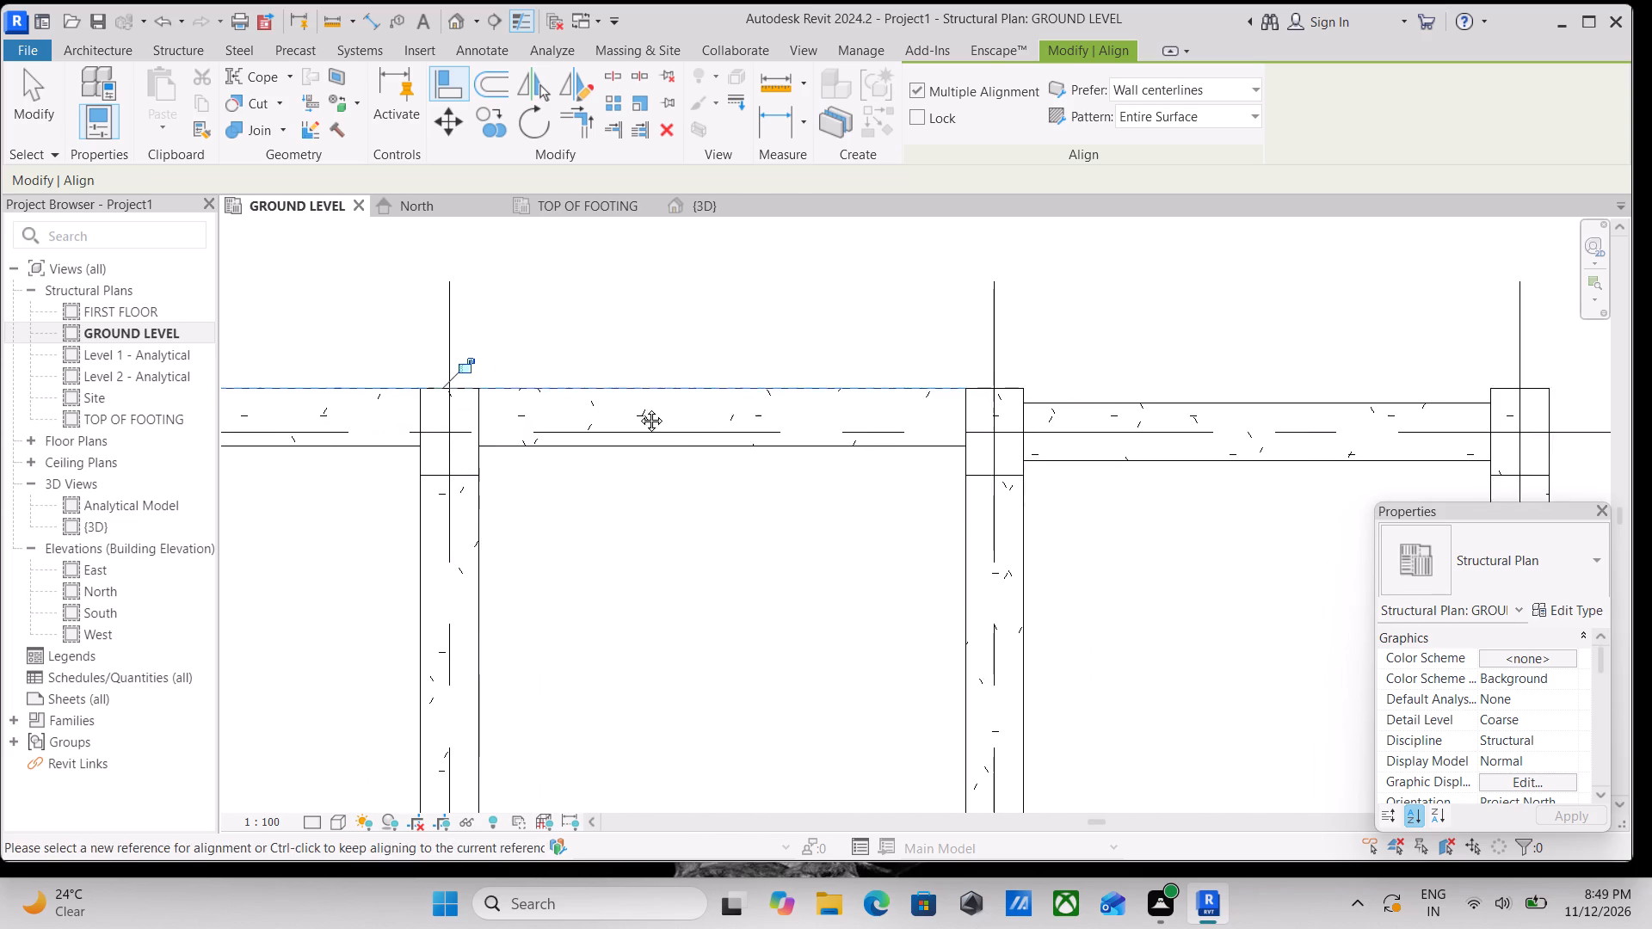
{"action": "middle_click_drag", "start_coordinate": [638, 408], "coordinate": [537, 421]}
{"action": "left_click", "coordinate": [903, 416]}
{"action": "middle_click_drag", "start_coordinate": [909, 416], "coordinate": [645, 416]}
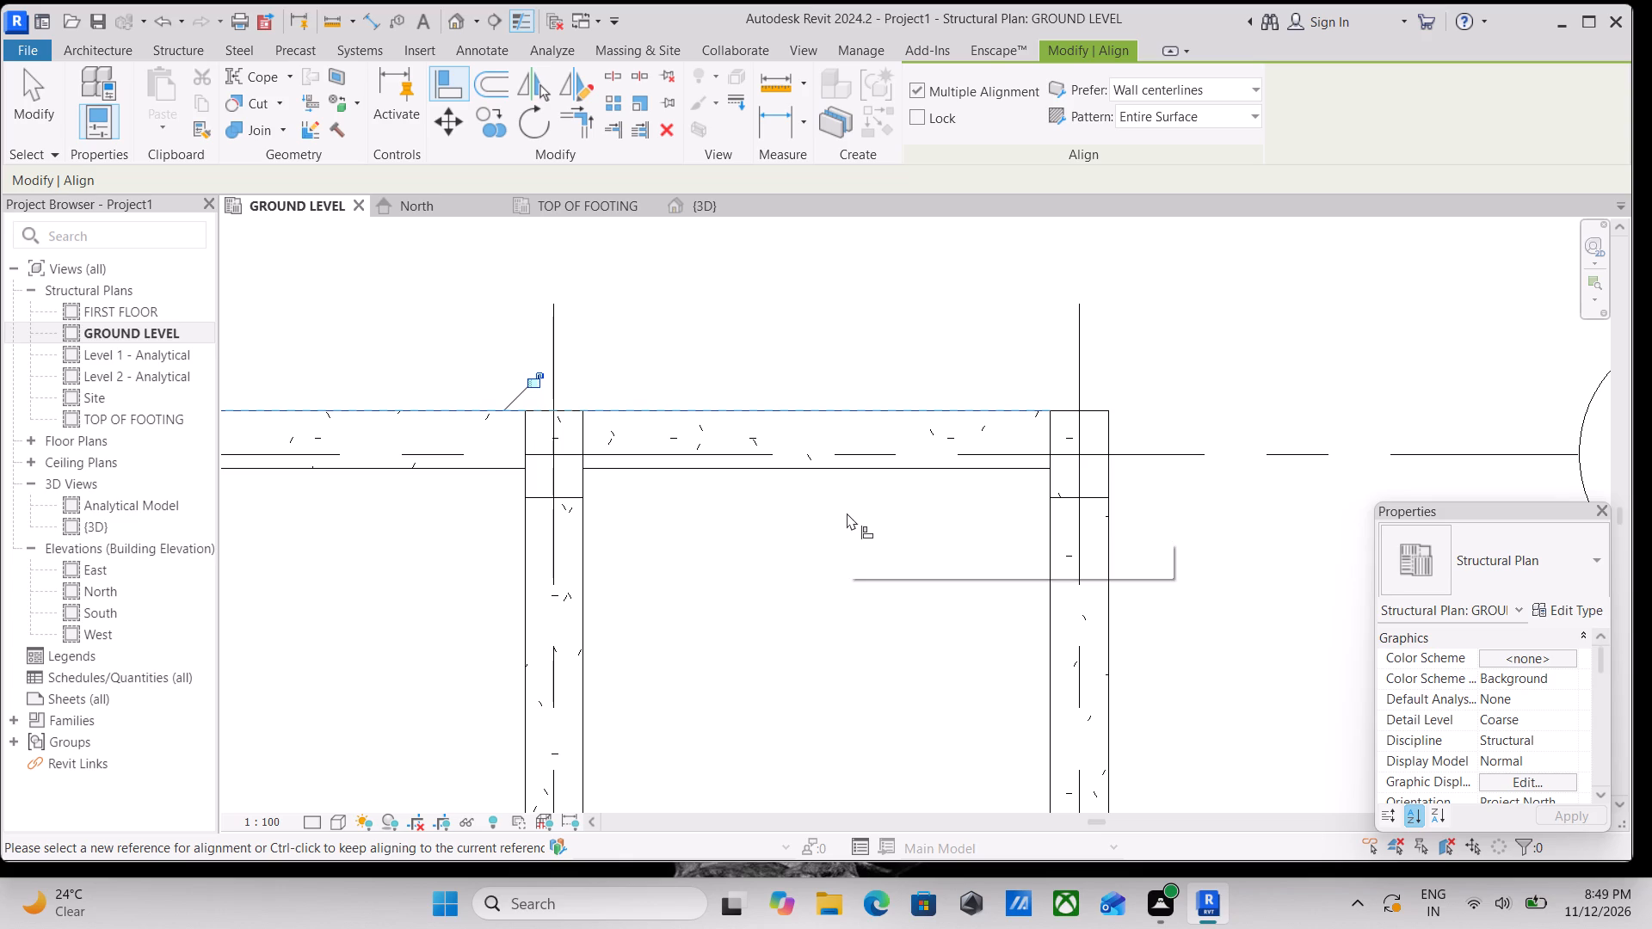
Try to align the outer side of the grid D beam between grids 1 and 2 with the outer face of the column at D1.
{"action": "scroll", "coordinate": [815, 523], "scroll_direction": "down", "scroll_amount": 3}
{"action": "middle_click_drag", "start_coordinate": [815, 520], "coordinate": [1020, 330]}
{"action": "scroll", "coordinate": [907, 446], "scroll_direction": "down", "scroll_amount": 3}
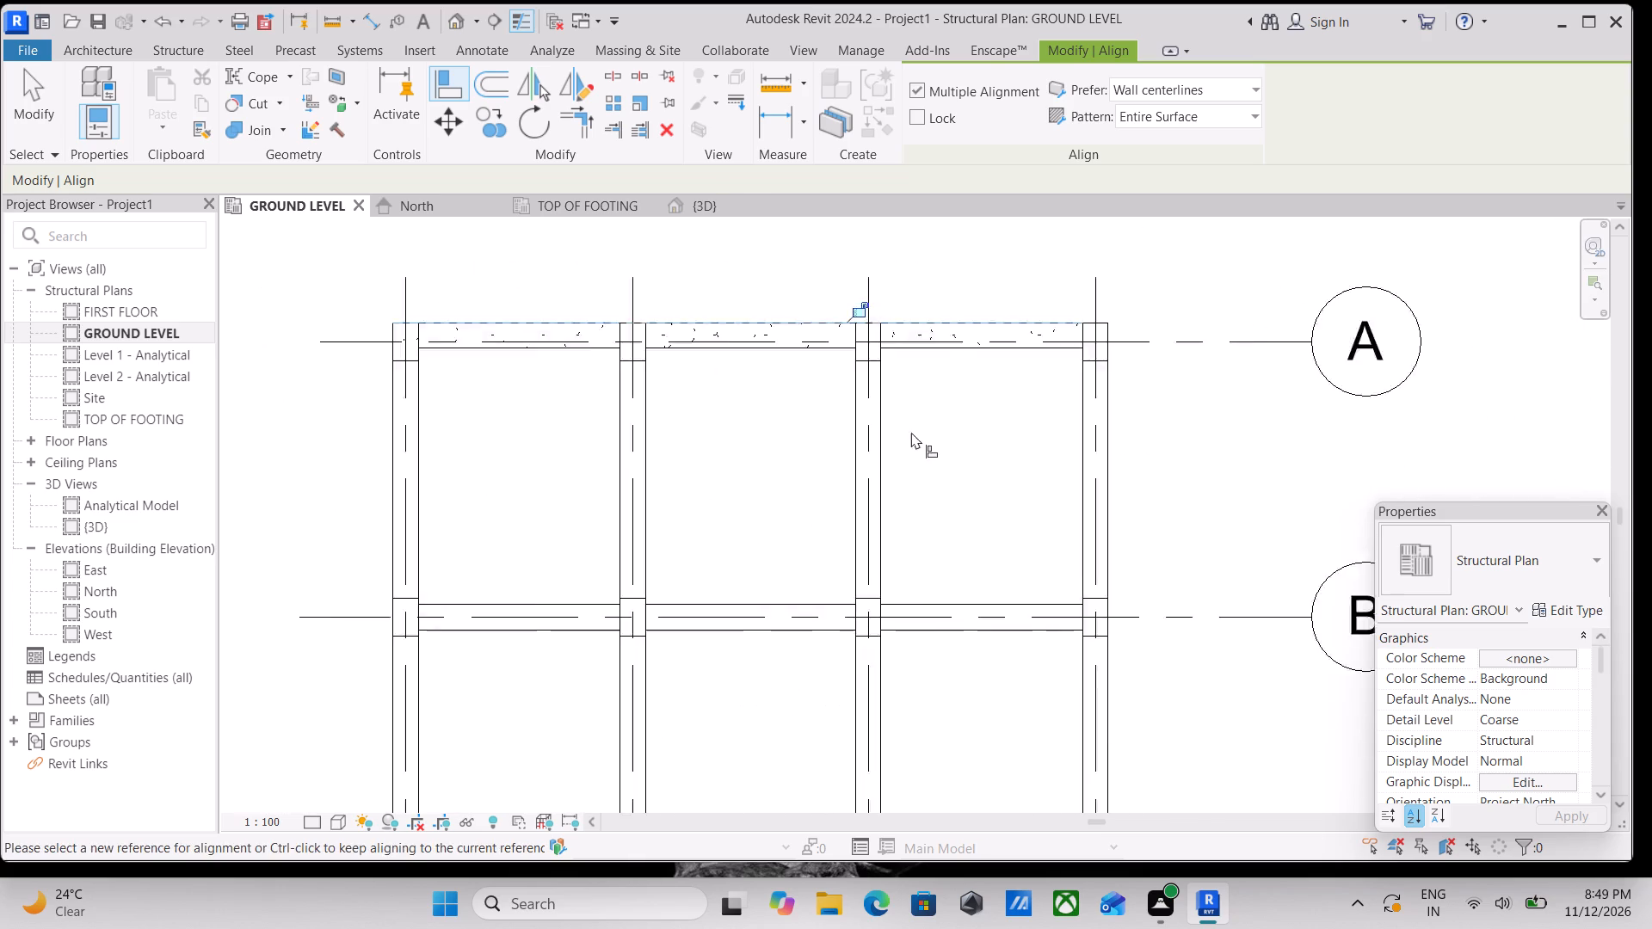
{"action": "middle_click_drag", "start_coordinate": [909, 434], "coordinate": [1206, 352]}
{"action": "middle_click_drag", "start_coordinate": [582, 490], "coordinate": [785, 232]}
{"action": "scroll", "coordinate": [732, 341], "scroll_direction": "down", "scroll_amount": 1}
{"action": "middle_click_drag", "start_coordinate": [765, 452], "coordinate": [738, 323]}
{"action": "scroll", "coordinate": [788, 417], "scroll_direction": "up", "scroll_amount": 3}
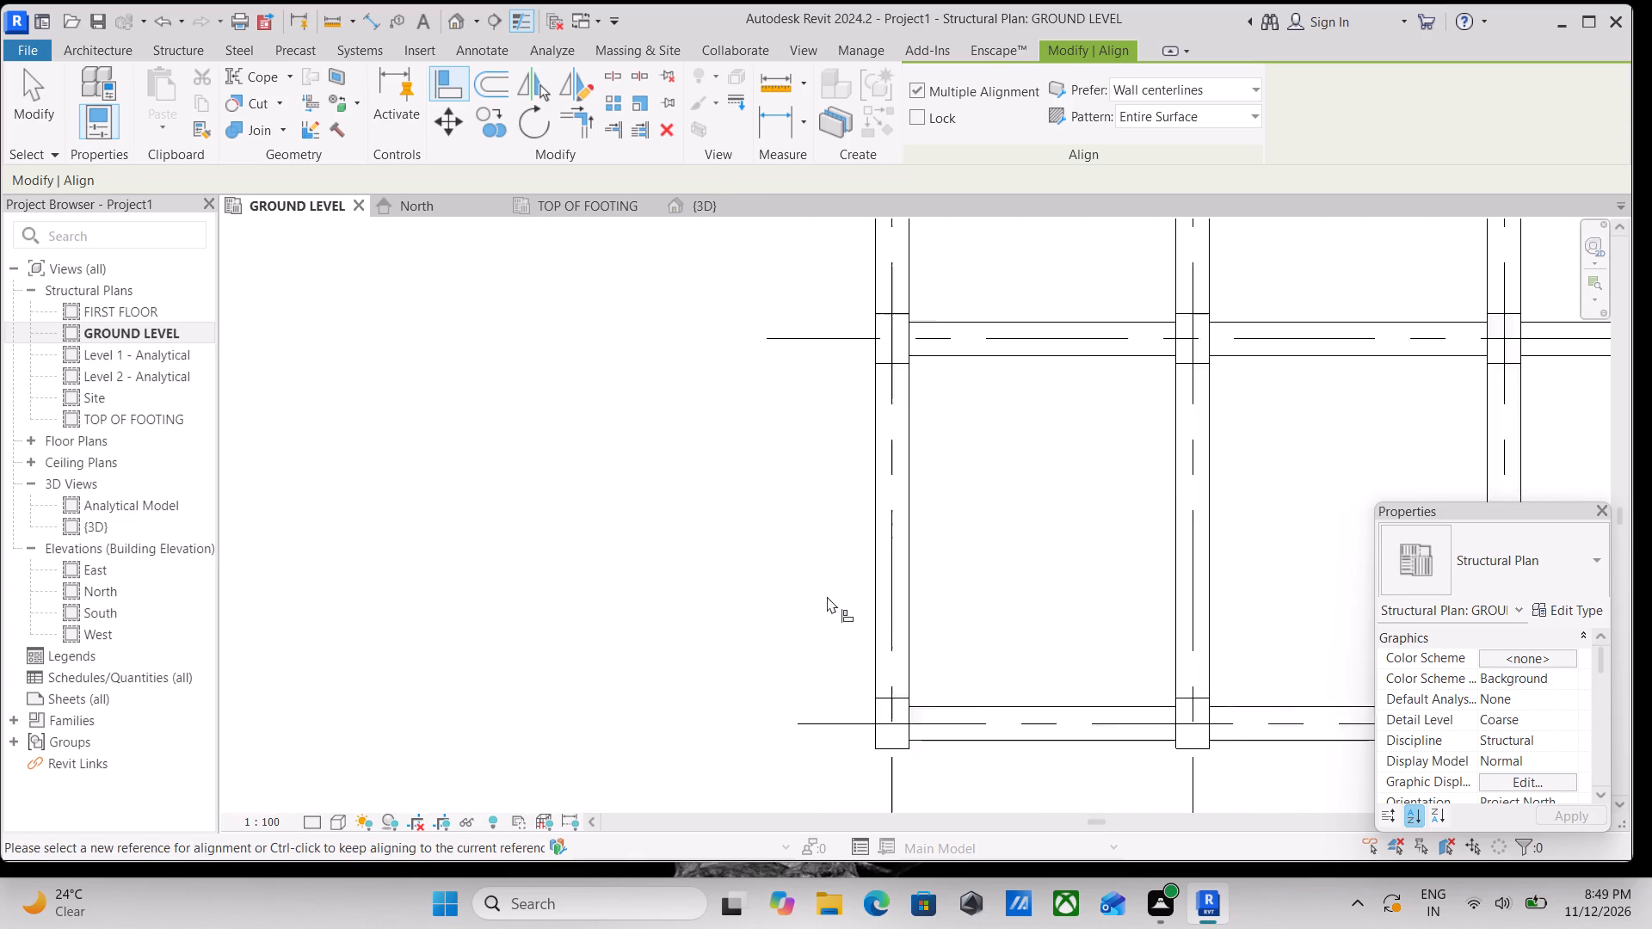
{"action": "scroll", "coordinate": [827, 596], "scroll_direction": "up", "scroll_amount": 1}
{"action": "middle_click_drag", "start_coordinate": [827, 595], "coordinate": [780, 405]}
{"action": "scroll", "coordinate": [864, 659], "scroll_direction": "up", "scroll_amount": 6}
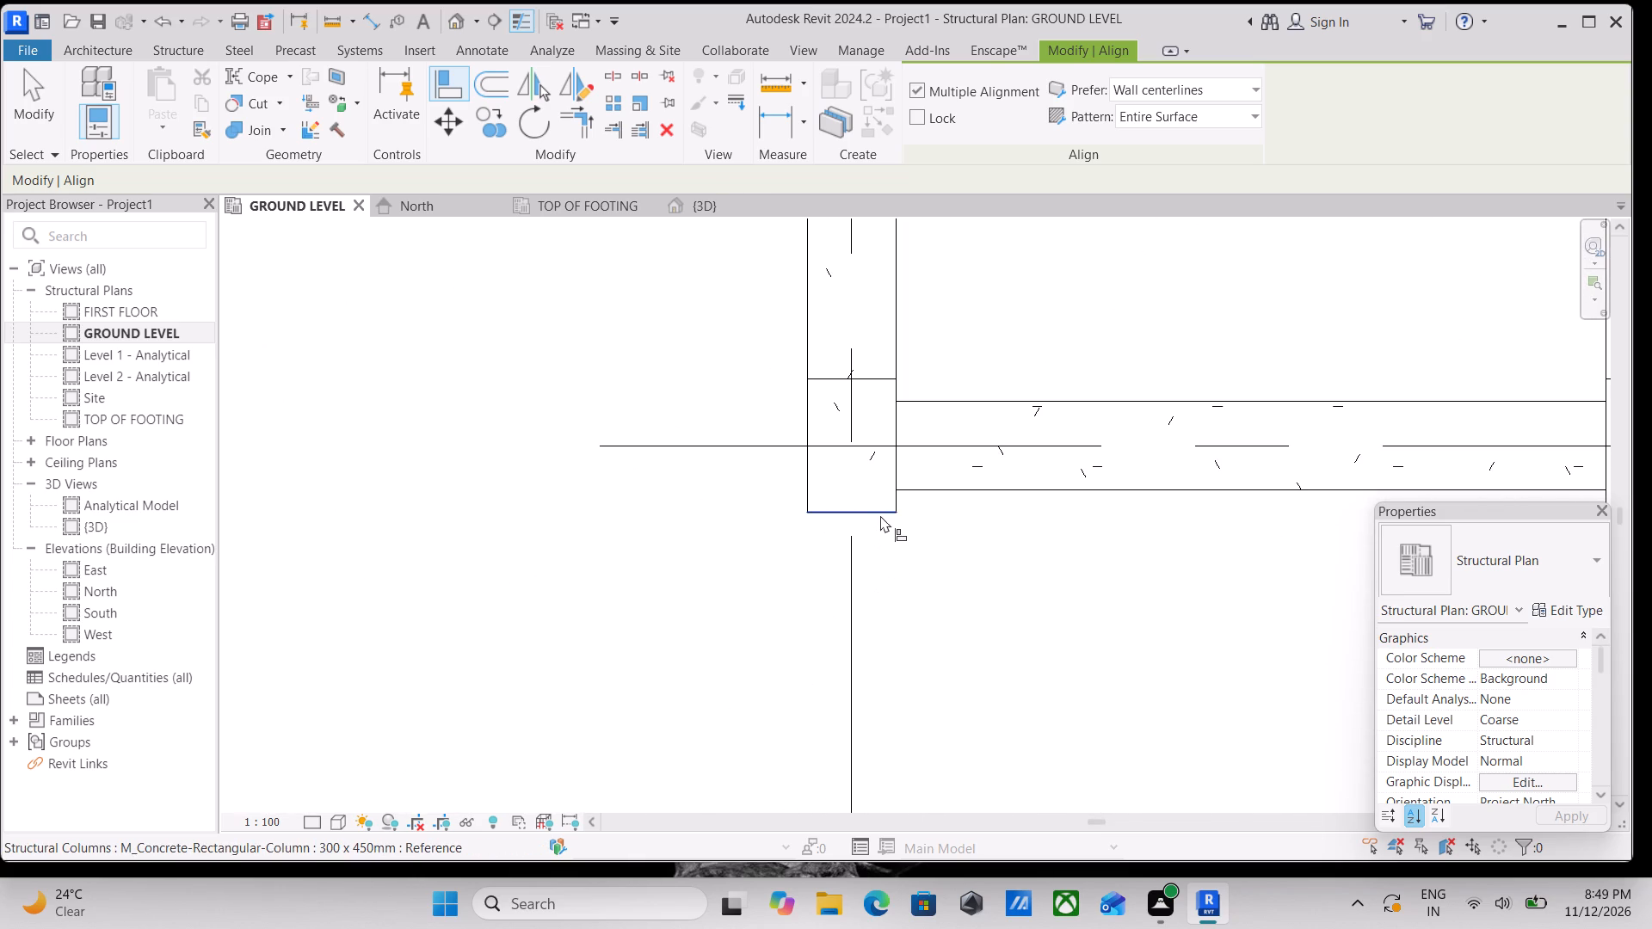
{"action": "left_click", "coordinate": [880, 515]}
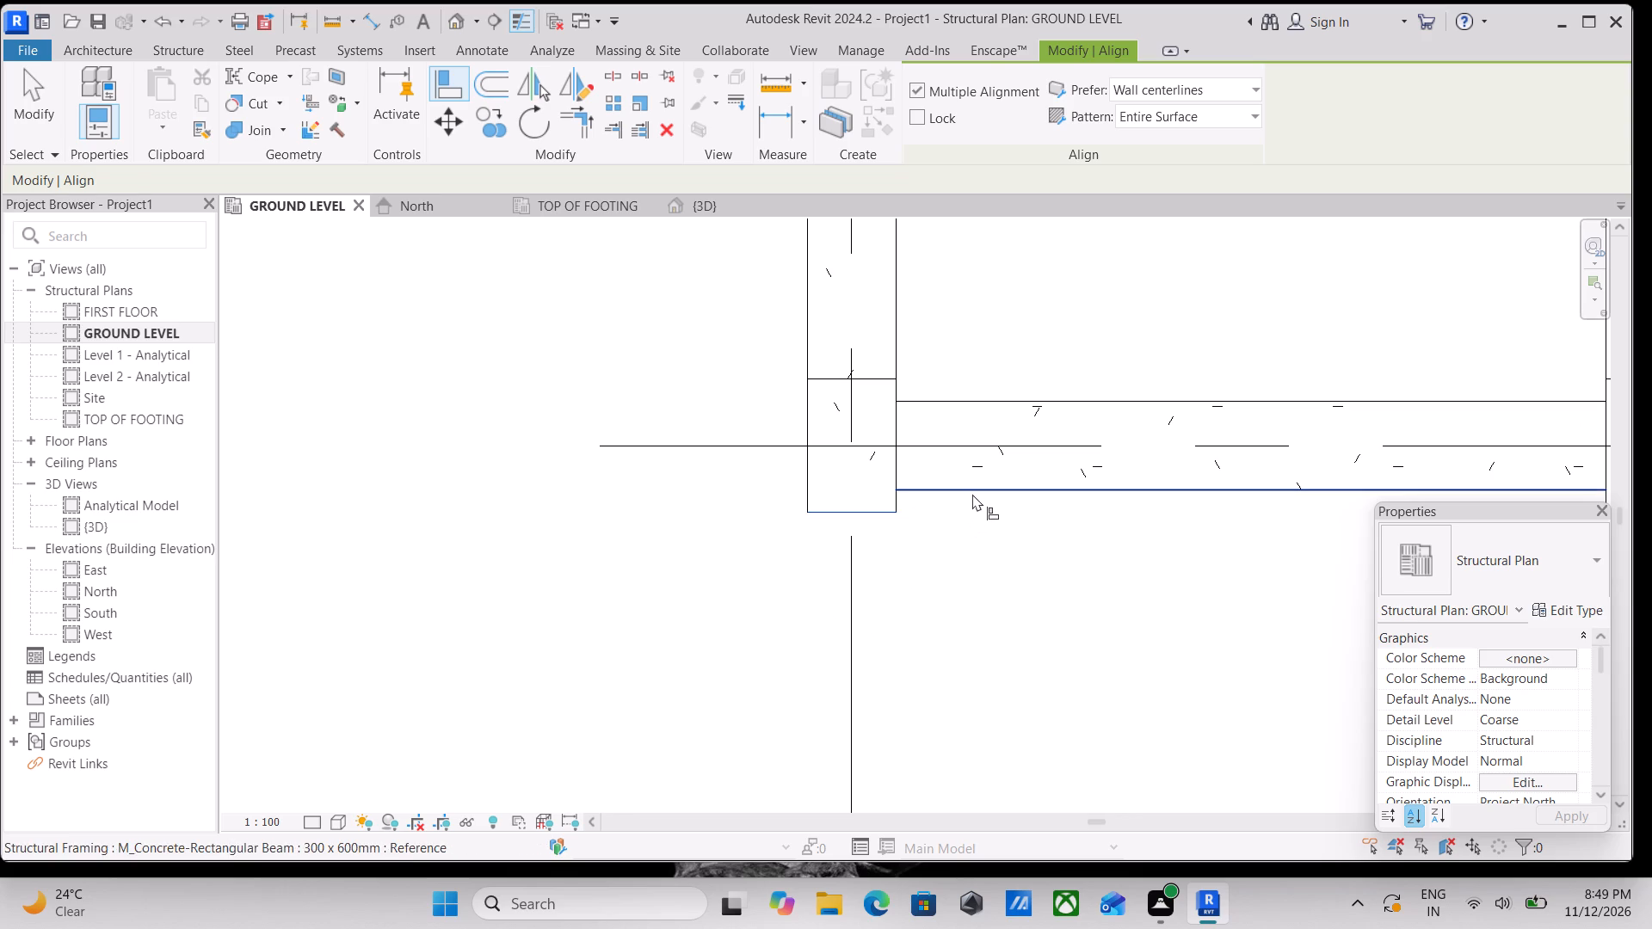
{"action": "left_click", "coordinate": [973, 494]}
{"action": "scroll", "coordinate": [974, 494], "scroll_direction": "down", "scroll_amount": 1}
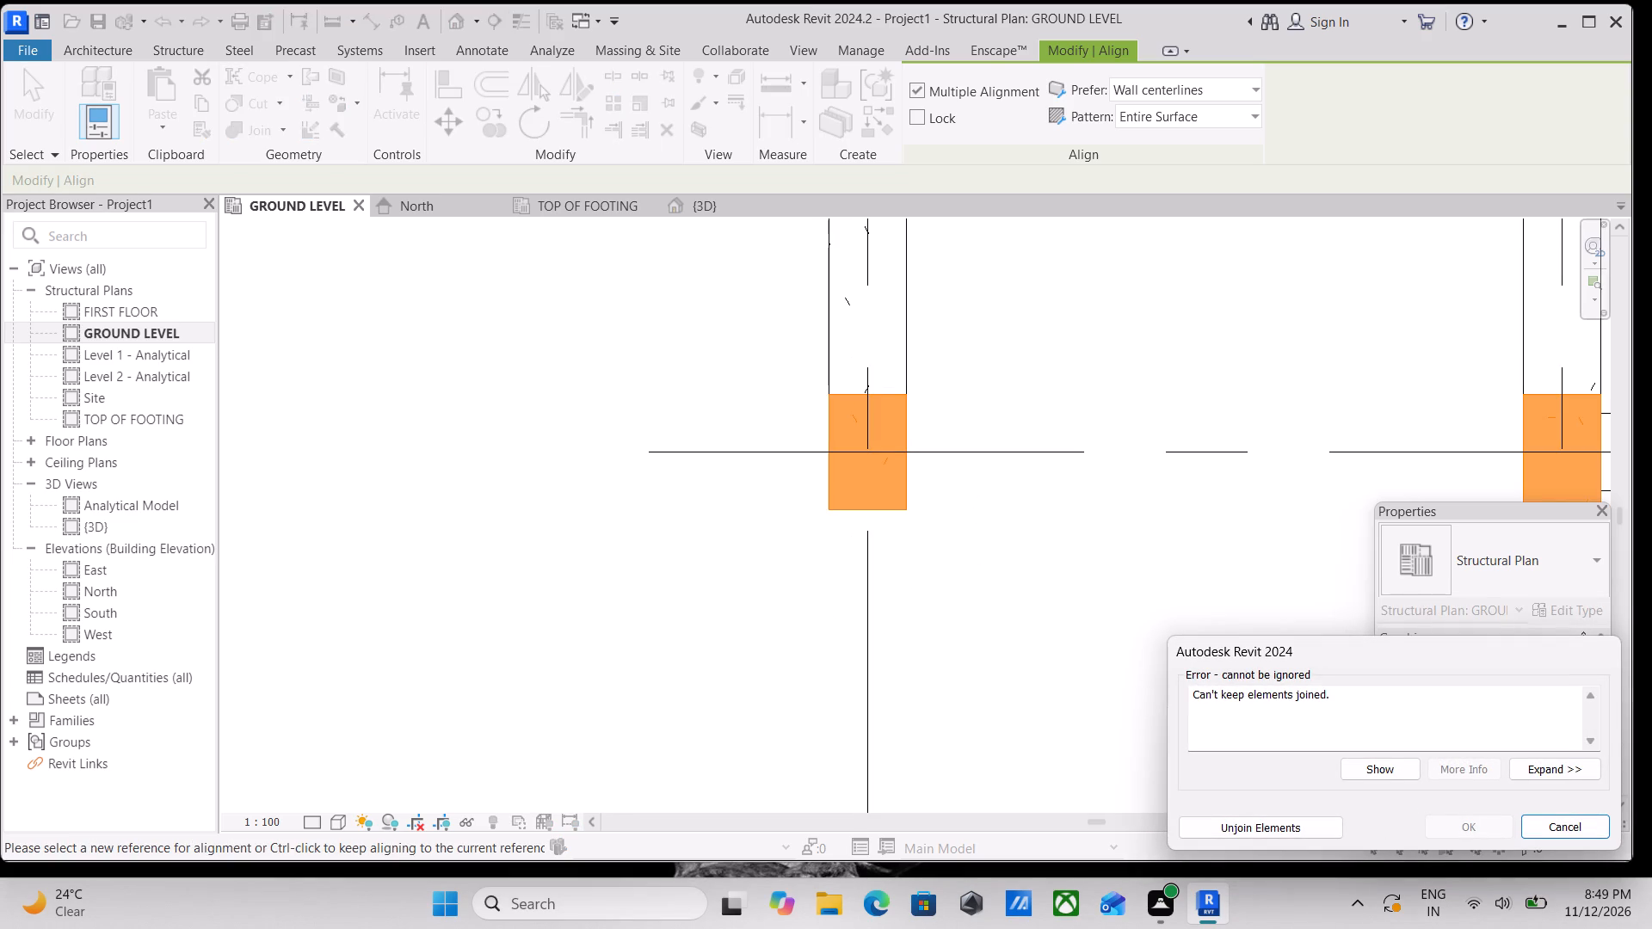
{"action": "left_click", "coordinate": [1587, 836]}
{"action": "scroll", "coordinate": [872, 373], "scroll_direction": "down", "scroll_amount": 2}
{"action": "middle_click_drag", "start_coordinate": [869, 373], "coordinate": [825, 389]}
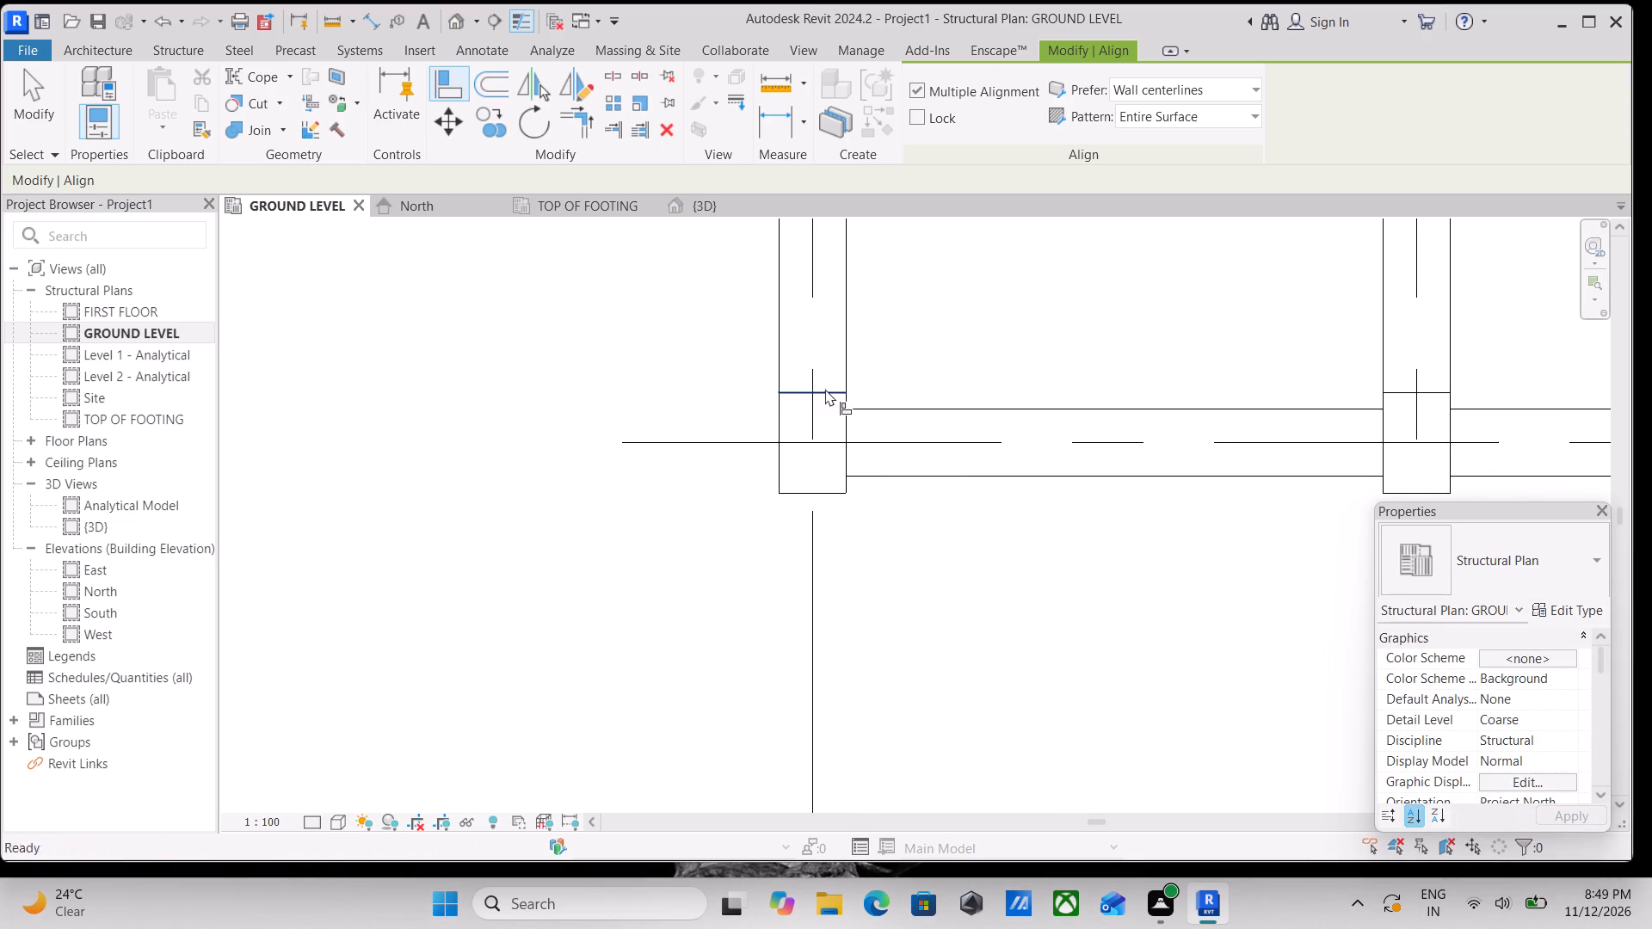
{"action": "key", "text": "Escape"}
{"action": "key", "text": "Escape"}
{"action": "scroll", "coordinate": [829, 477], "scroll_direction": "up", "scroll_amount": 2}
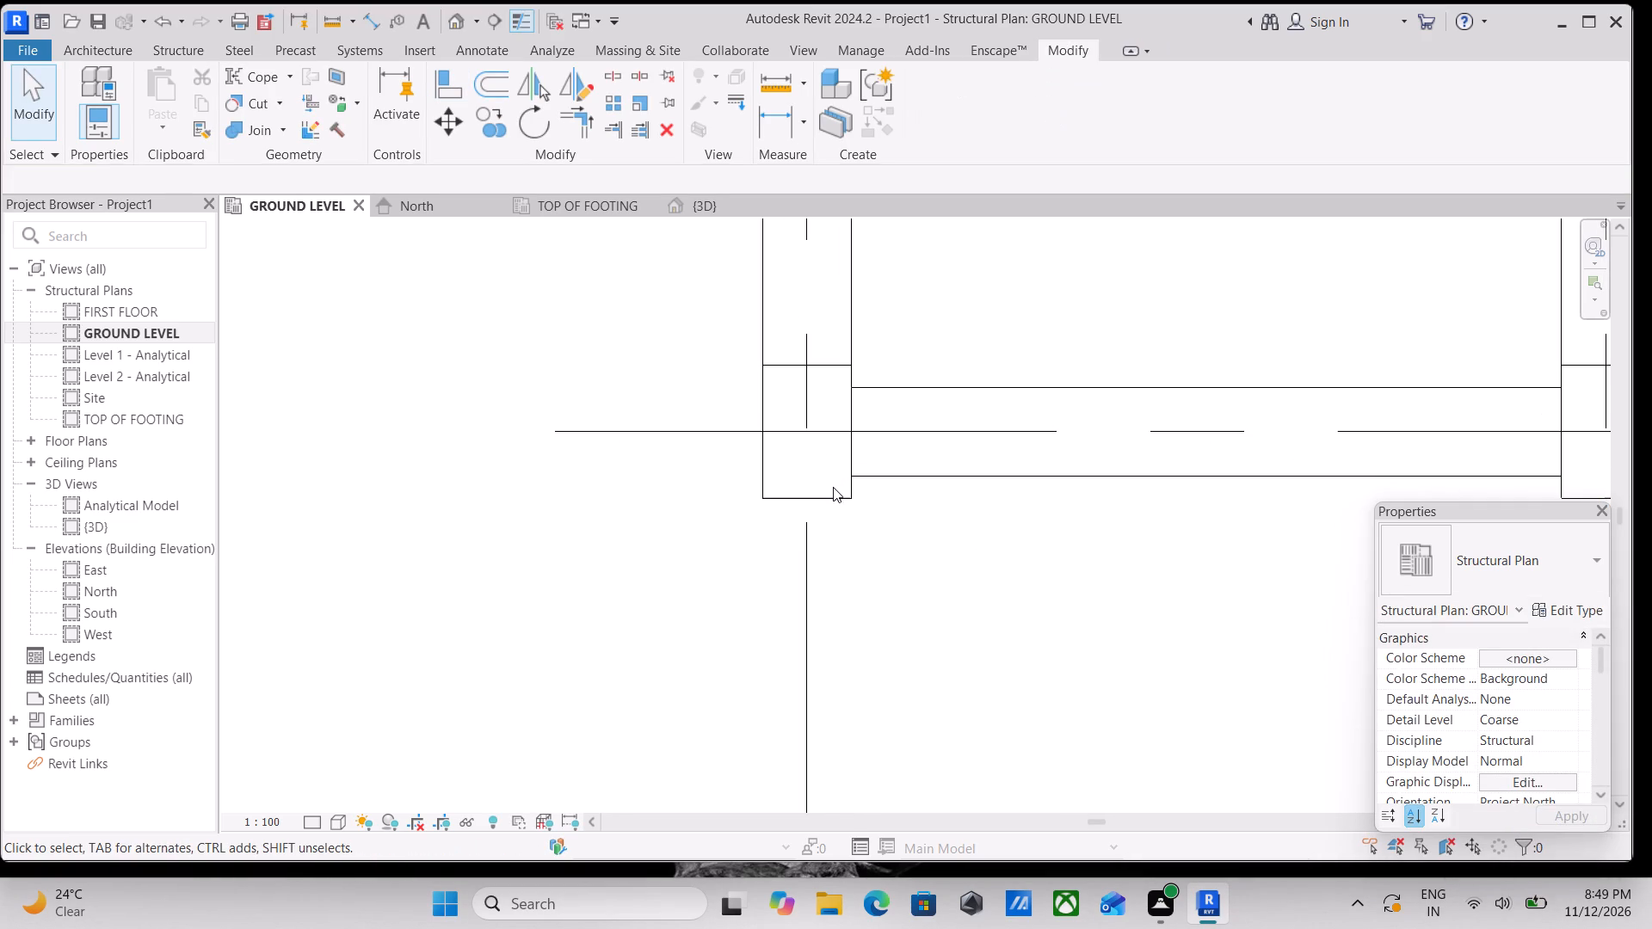
Align the outer side of the grid D beam between grids 1 and 2 with the outer face of the column at D1.
{"action": "type", "text": "AL"}
{"action": "scroll", "coordinate": [833, 487], "scroll_direction": "down", "scroll_amount": 2}
{"action": "middle_click_drag", "start_coordinate": [825, 480], "coordinate": [640, 423]}
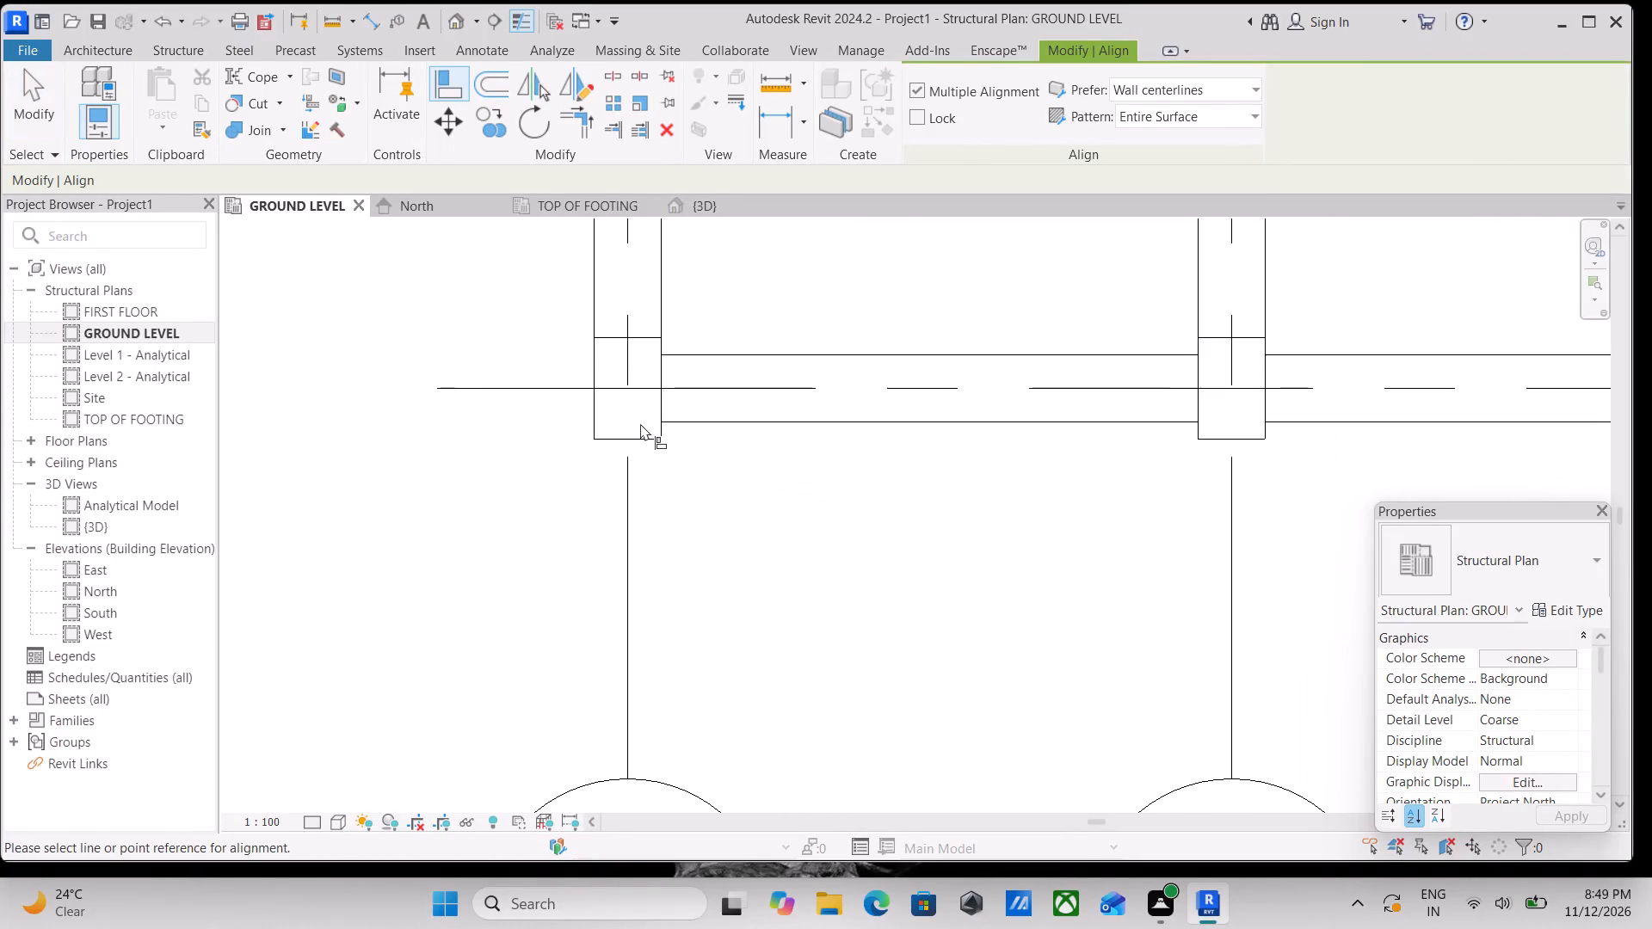
{"action": "middle_click_drag", "start_coordinate": [640, 423], "coordinate": [639, 423]}
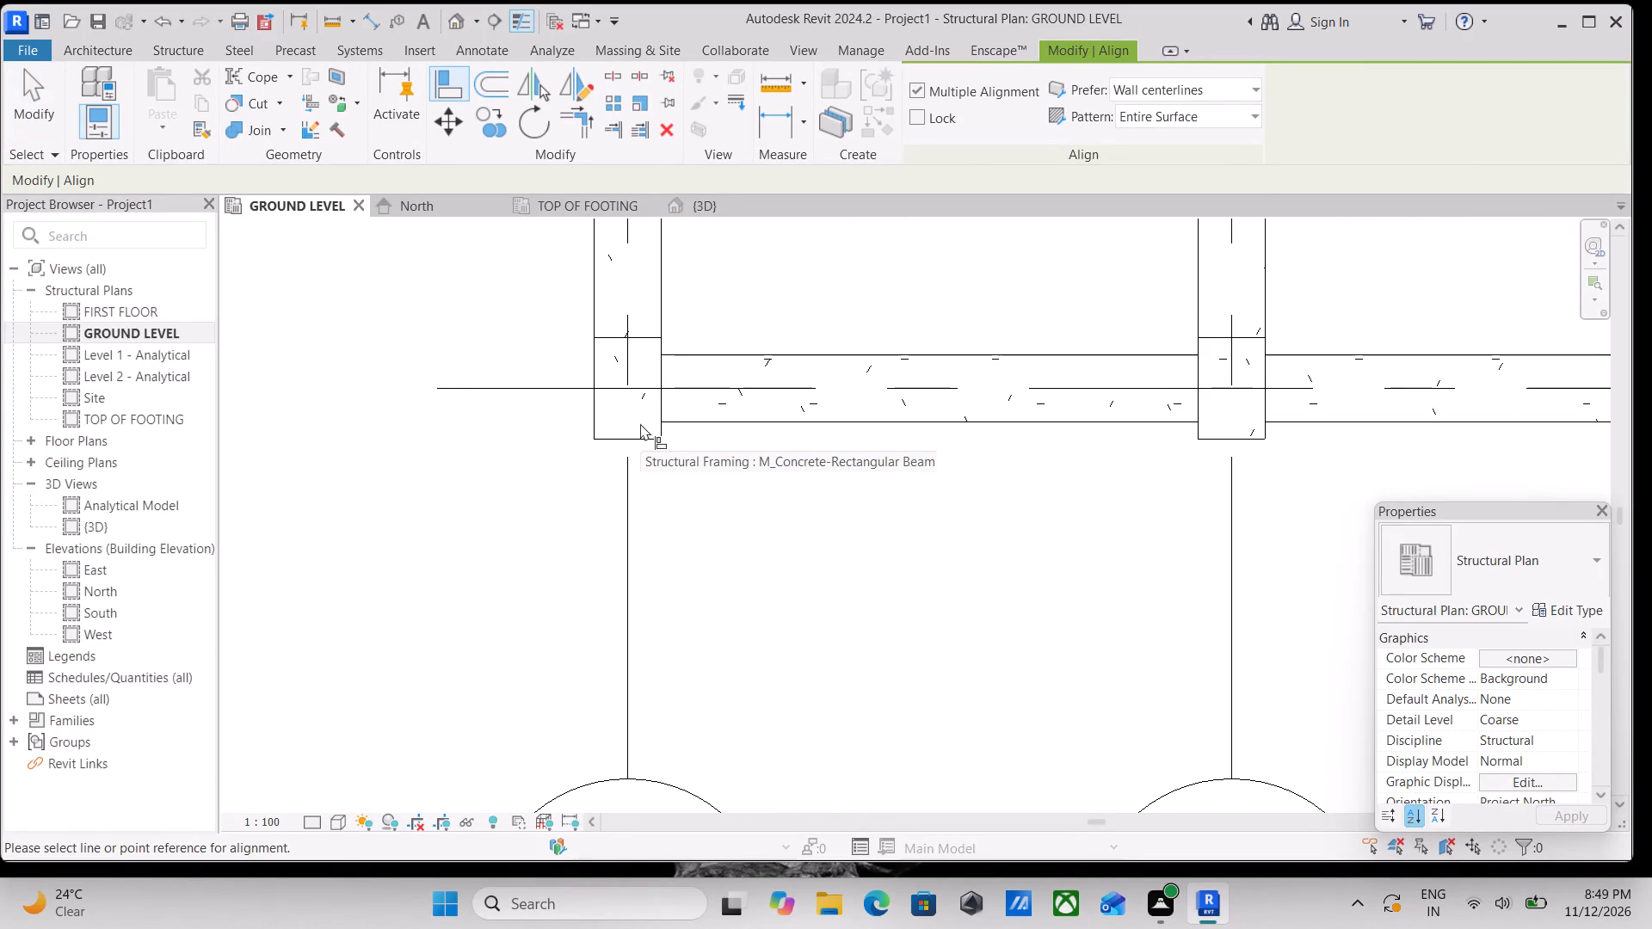
{"action": "scroll", "coordinate": [698, 587], "scroll_direction": "up", "scroll_amount": 1}
{"action": "scroll", "coordinate": [668, 471], "scroll_direction": "up", "scroll_amount": 3}
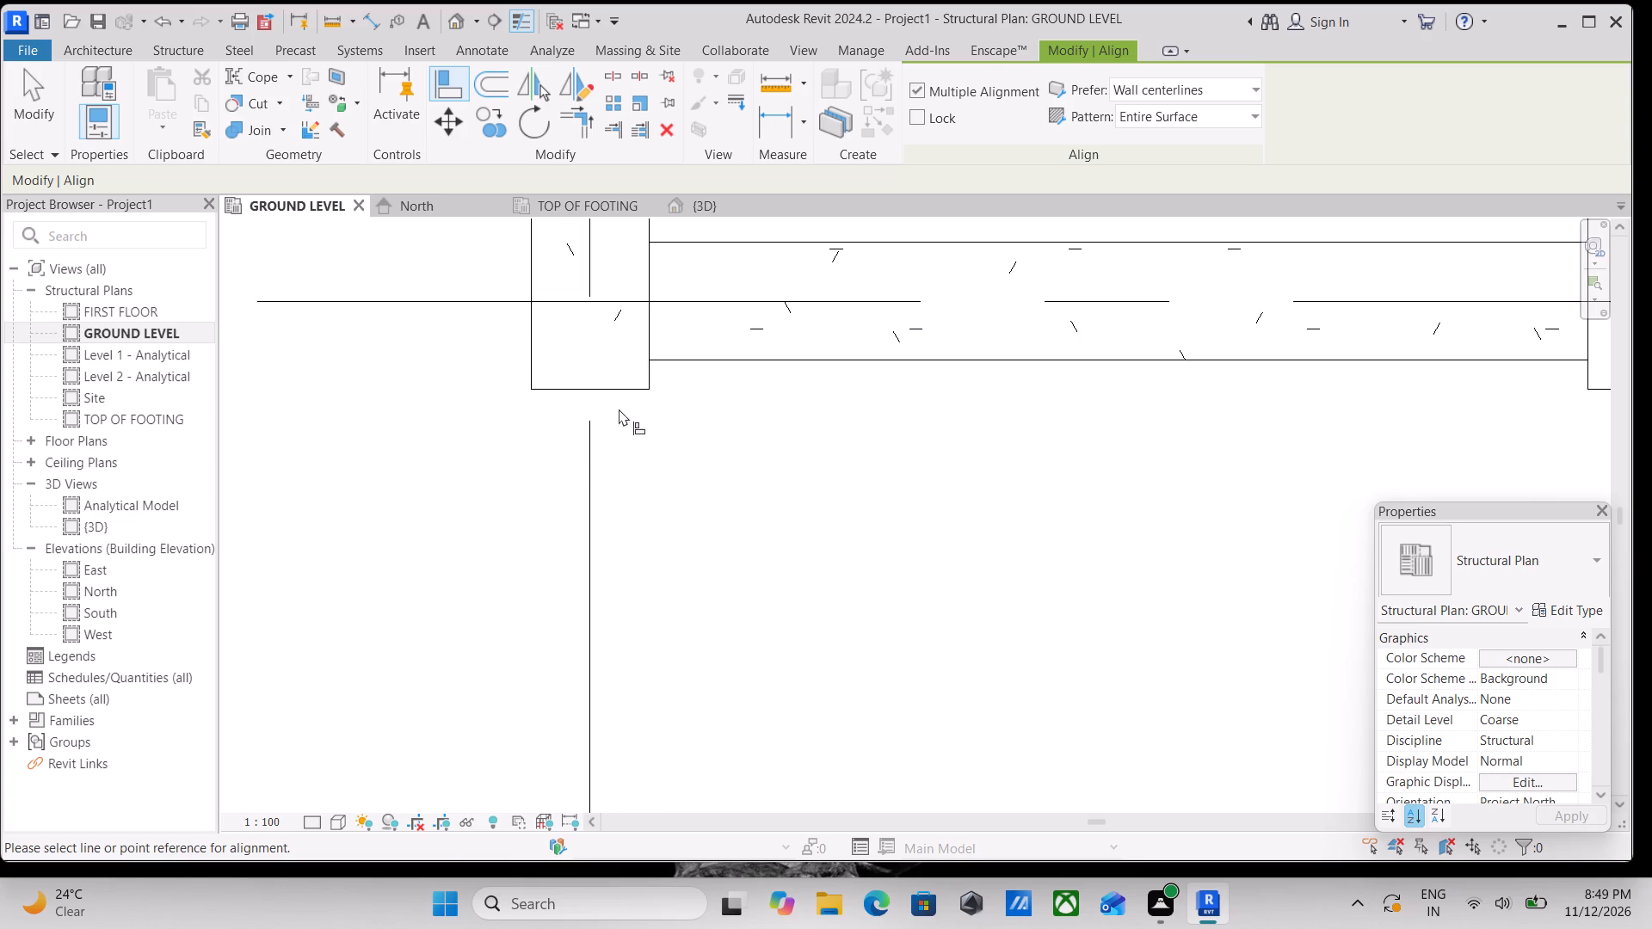
{"action": "left_click", "coordinate": [613, 389]}
{"action": "left_click", "coordinate": [748, 366]}
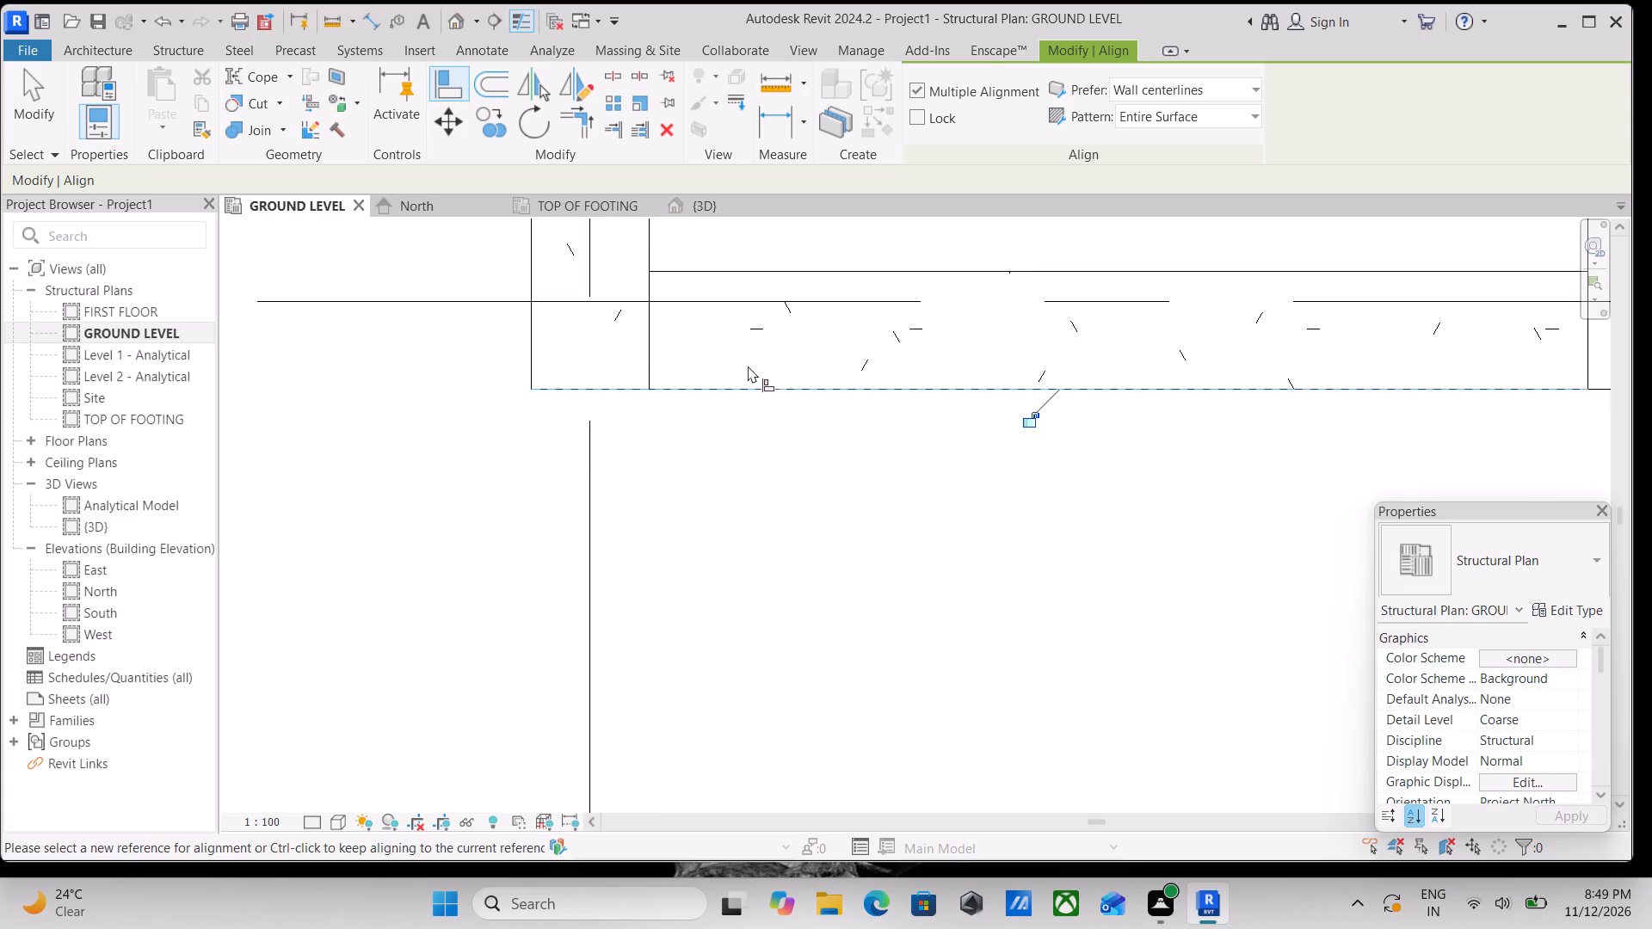
Align the outer sides of the grid D beams between grids 2 and 3 and grids 3 and 4 with the same column face line.
{"action": "middle_click_drag", "start_coordinate": [814, 390], "coordinate": [552, 396]}
{"action": "scroll", "coordinate": [1013, 422], "scroll_direction": "down", "scroll_amount": 2}
{"action": "middle_click_drag", "start_coordinate": [1011, 422], "coordinate": [536, 428]}
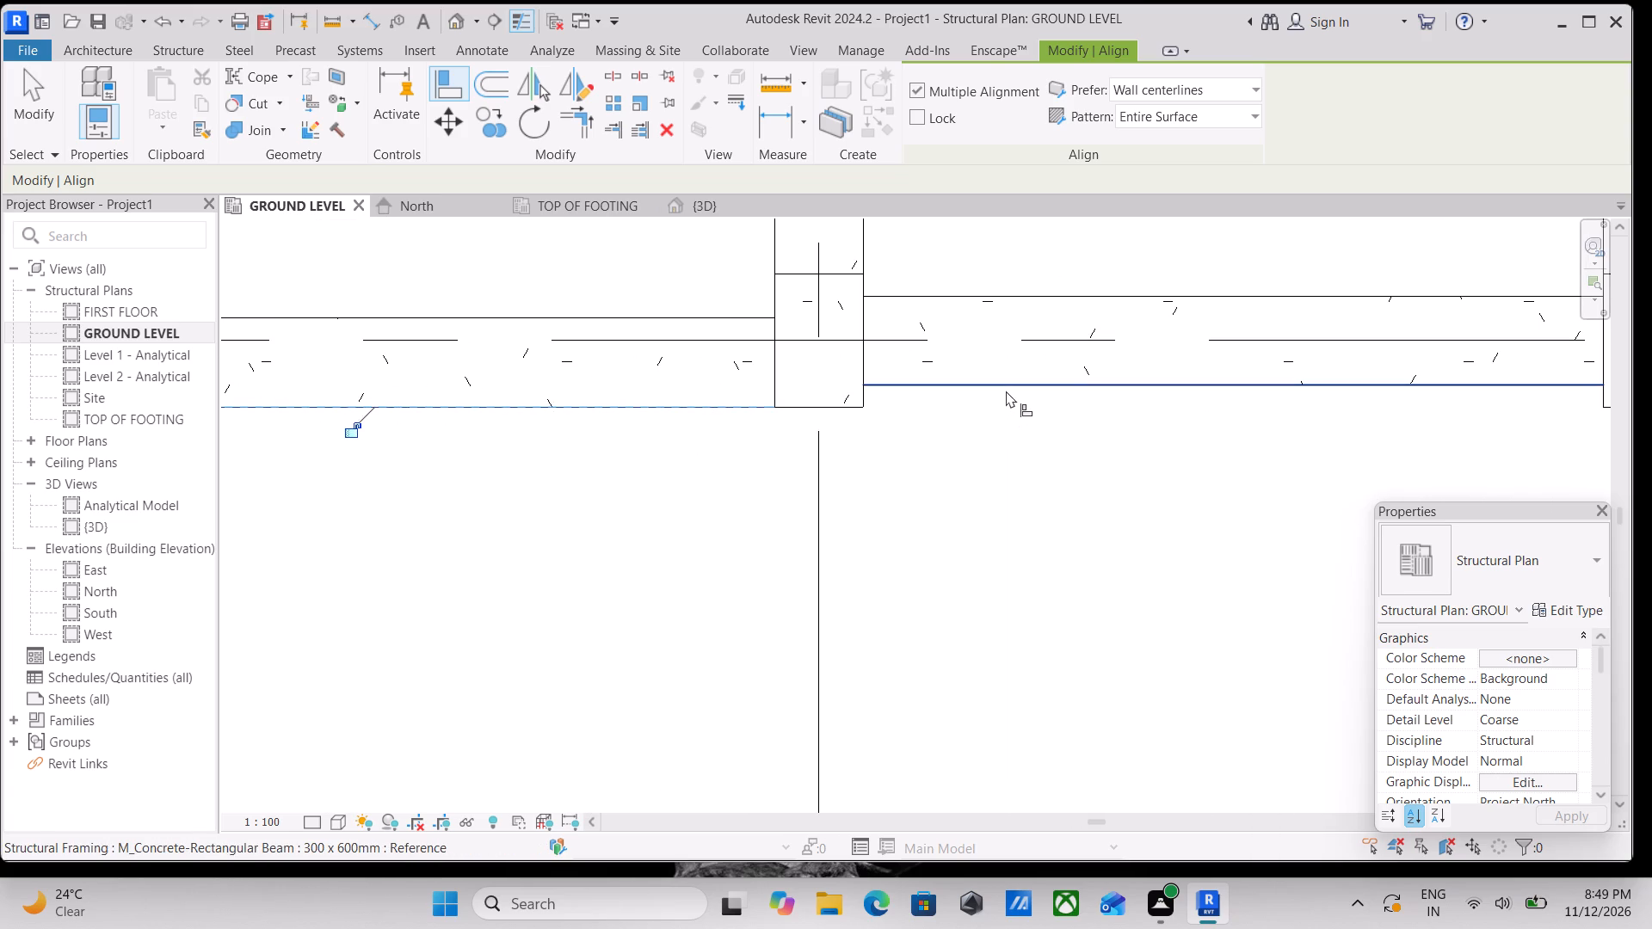
{"action": "left_click", "coordinate": [1006, 391]}
{"action": "middle_click_drag", "start_coordinate": [1006, 422], "coordinate": [631, 442]}
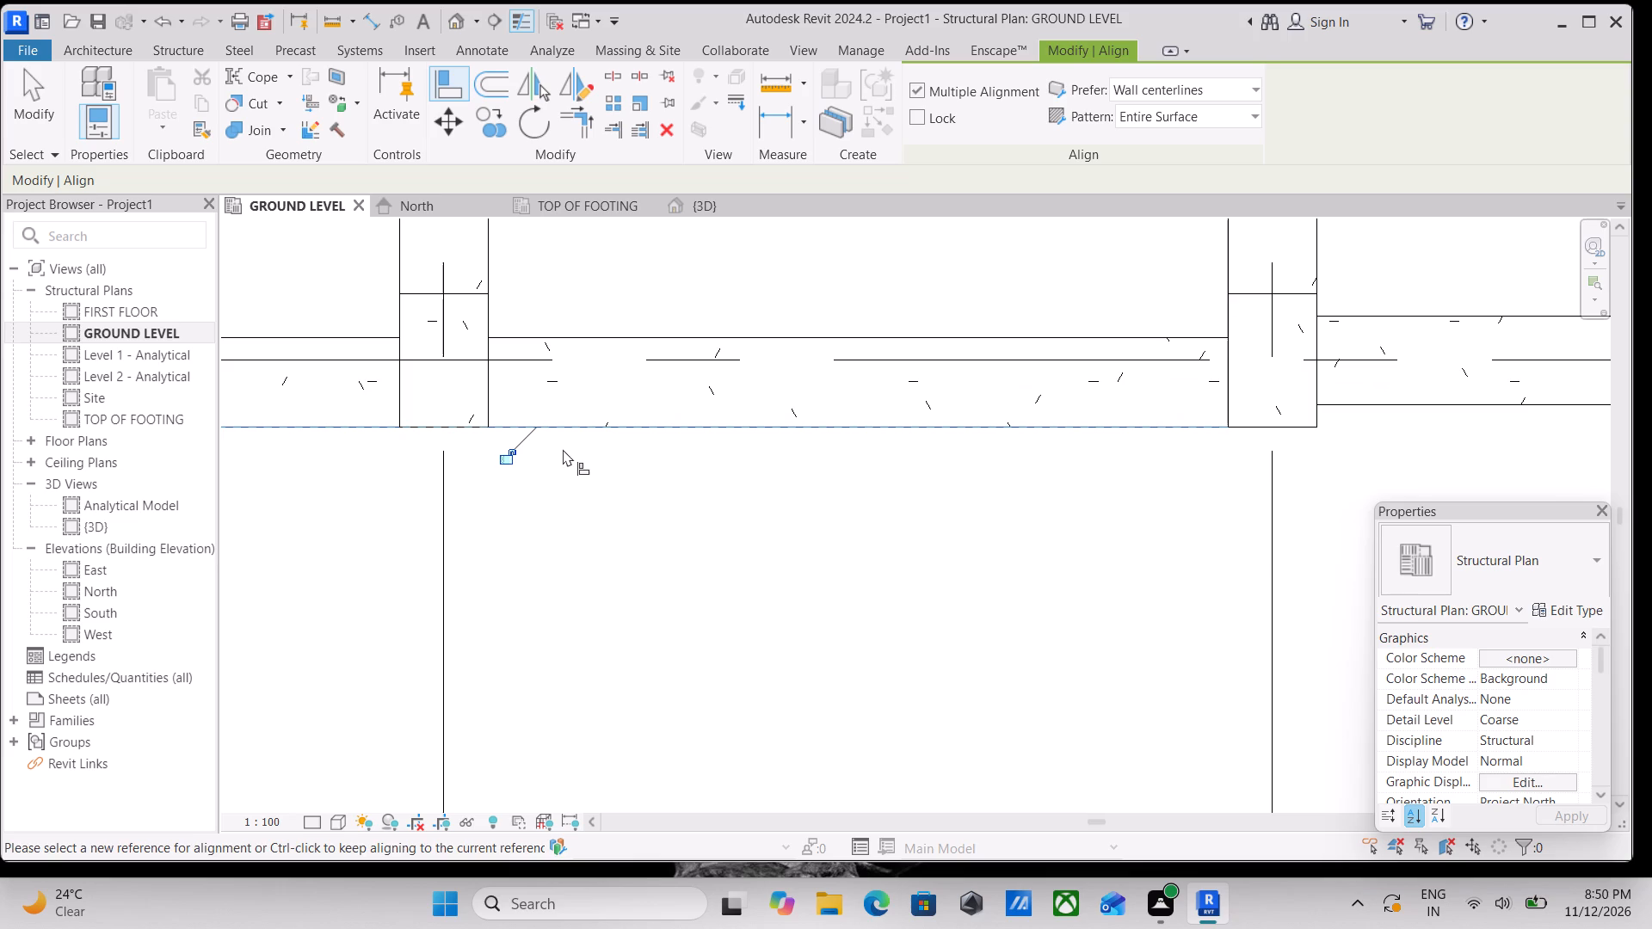
{"action": "middle_click", "coordinate": [563, 449]}
{"action": "scroll", "coordinate": [640, 471], "scroll_direction": "down", "scroll_amount": 2}
{"action": "middle_click_drag", "start_coordinate": [640, 471], "coordinate": [243, 420]}
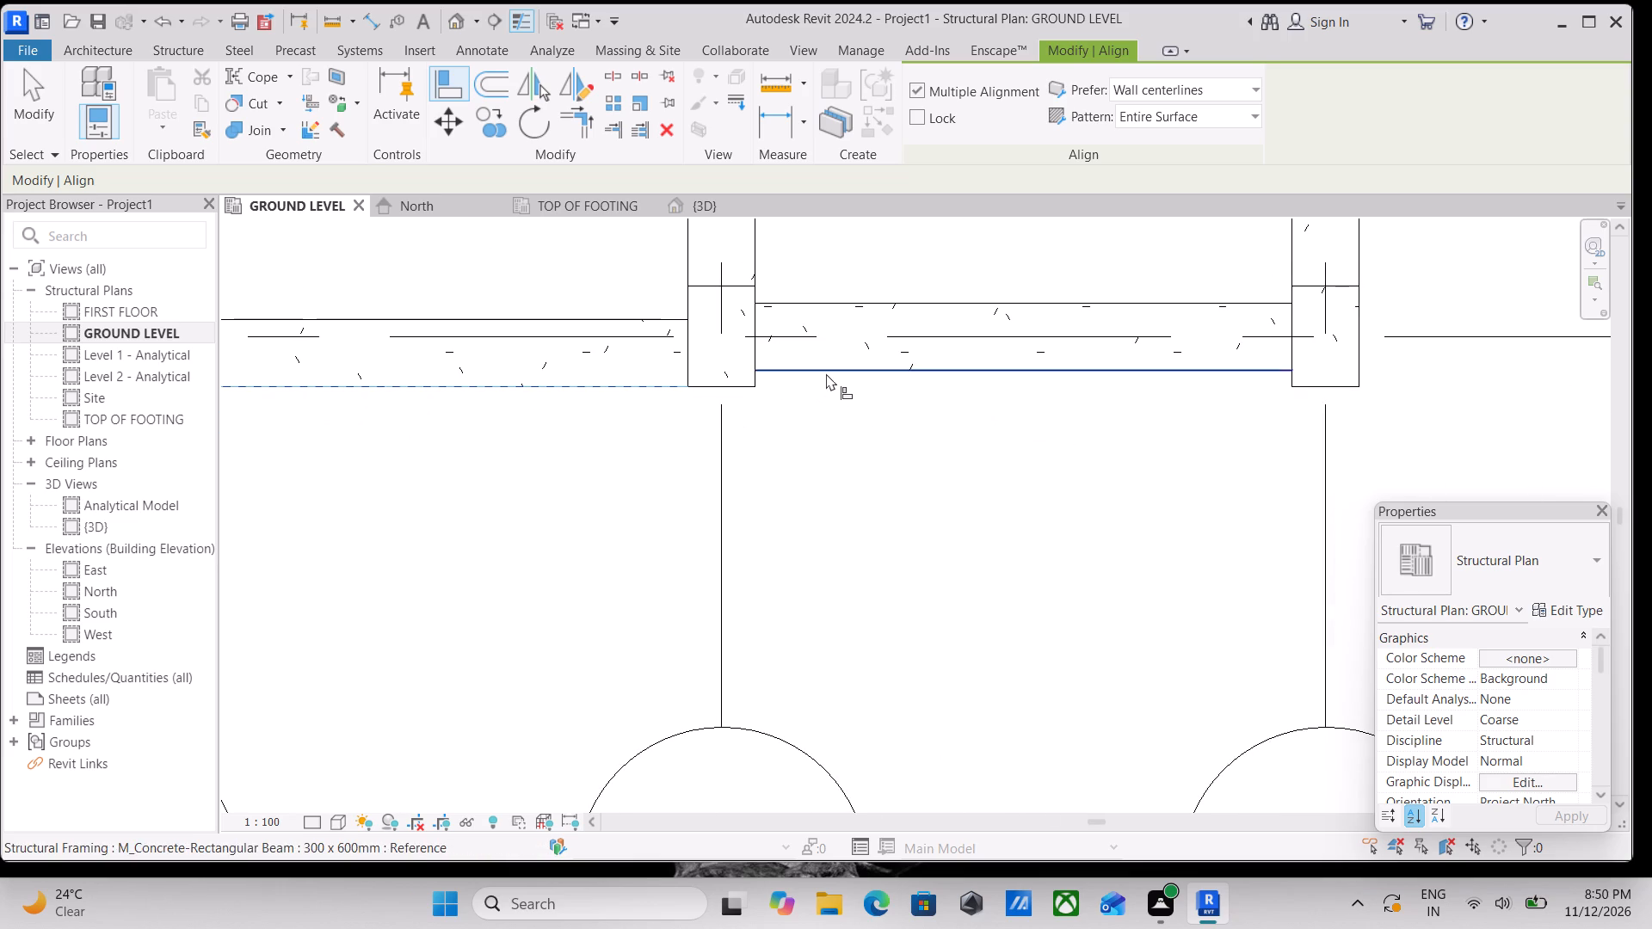
{"action": "left_click", "coordinate": [826, 373]}
End the alignment and check the beam positions against the columns across the ground level plan.
{"action": "middle_click_drag", "start_coordinate": [858, 424], "coordinate": [546, 497]}
{"action": "scroll", "coordinate": [602, 483], "scroll_direction": "down", "scroll_amount": 8}
{"action": "middle_click_drag", "start_coordinate": [556, 505], "coordinate": [711, 582]}
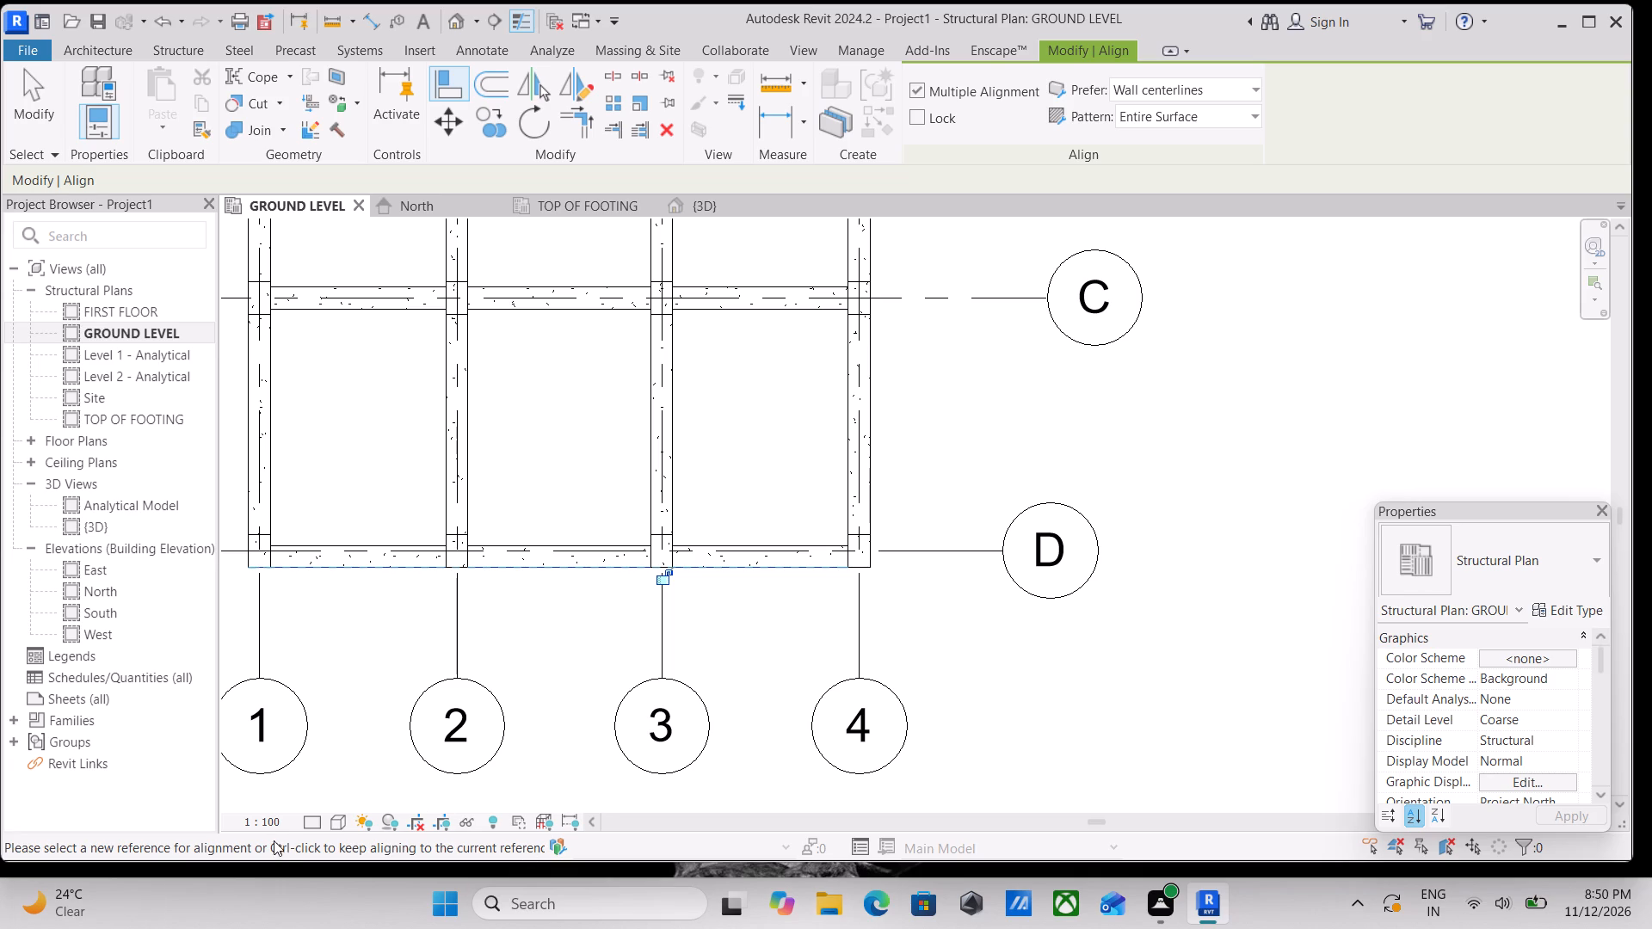
{"action": "scroll", "coordinate": [780, 354], "scroll_direction": "down", "scroll_amount": 2}
{"action": "middle_click_drag", "start_coordinate": [761, 394], "coordinate": [773, 400]}
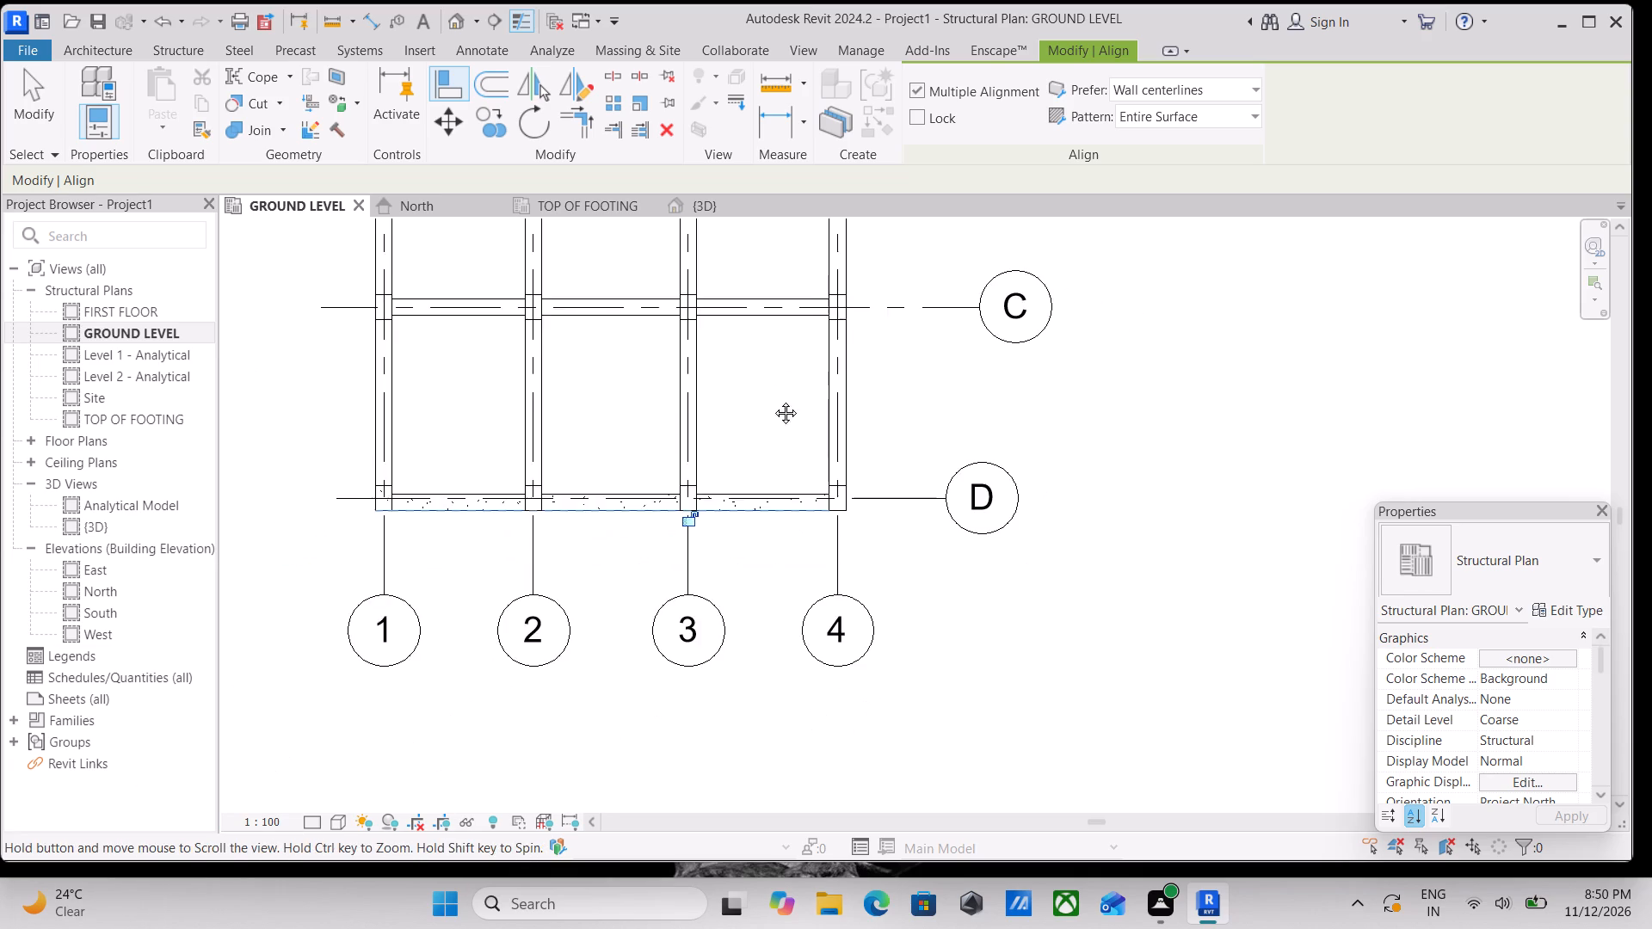
{"action": "middle_click_drag", "start_coordinate": [773, 400], "coordinate": [998, 611]}
{"action": "scroll", "coordinate": [991, 601], "scroll_direction": "down", "scroll_amount": 2}
{"action": "middle_click_drag", "start_coordinate": [991, 604], "coordinate": [1033, 775]}
{"action": "scroll", "coordinate": [1033, 772], "scroll_direction": "up", "scroll_amount": 1}
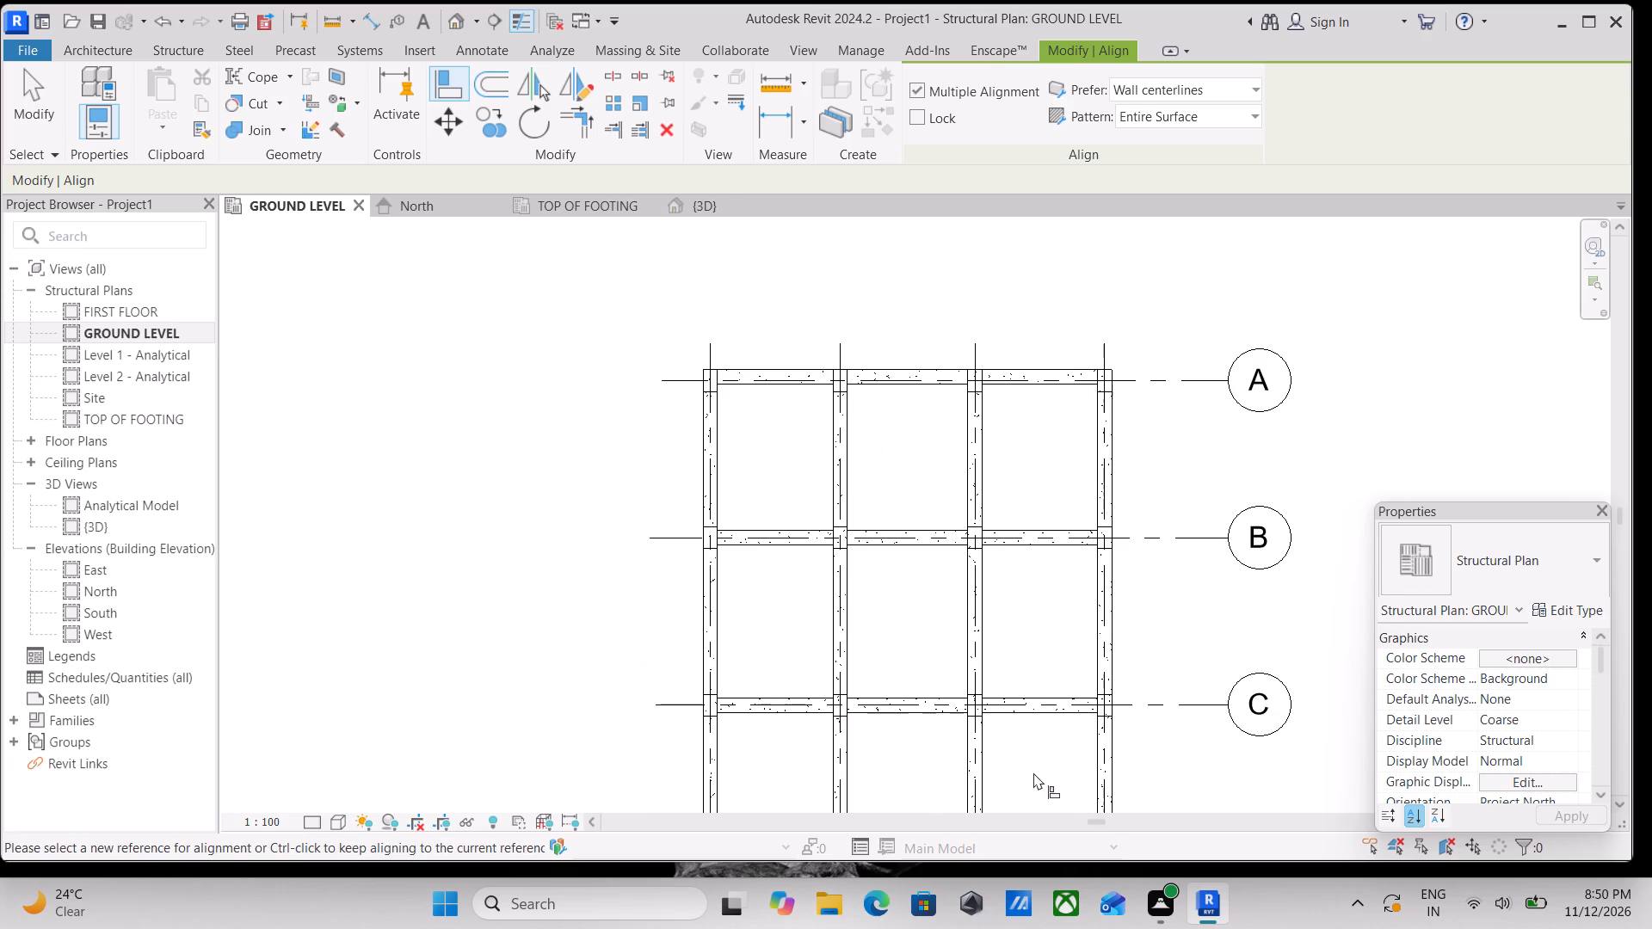
{"action": "key", "text": "Escape"}
{"action": "key", "text": "Escape"}
{"action": "scroll", "coordinate": [882, 483], "scroll_direction": "up", "scroll_amount": 3}
{"action": "key", "text": "Escape"}
{"action": "key", "text": "Escape"}
{"action": "middle_click_drag", "start_coordinate": [884, 484], "coordinate": [1011, 507]}
{"action": "scroll", "coordinate": [1011, 507], "scroll_direction": "up", "scroll_amount": 1}
{"action": "scroll", "coordinate": [1011, 507], "scroll_direction": "down", "scroll_amount": 1}
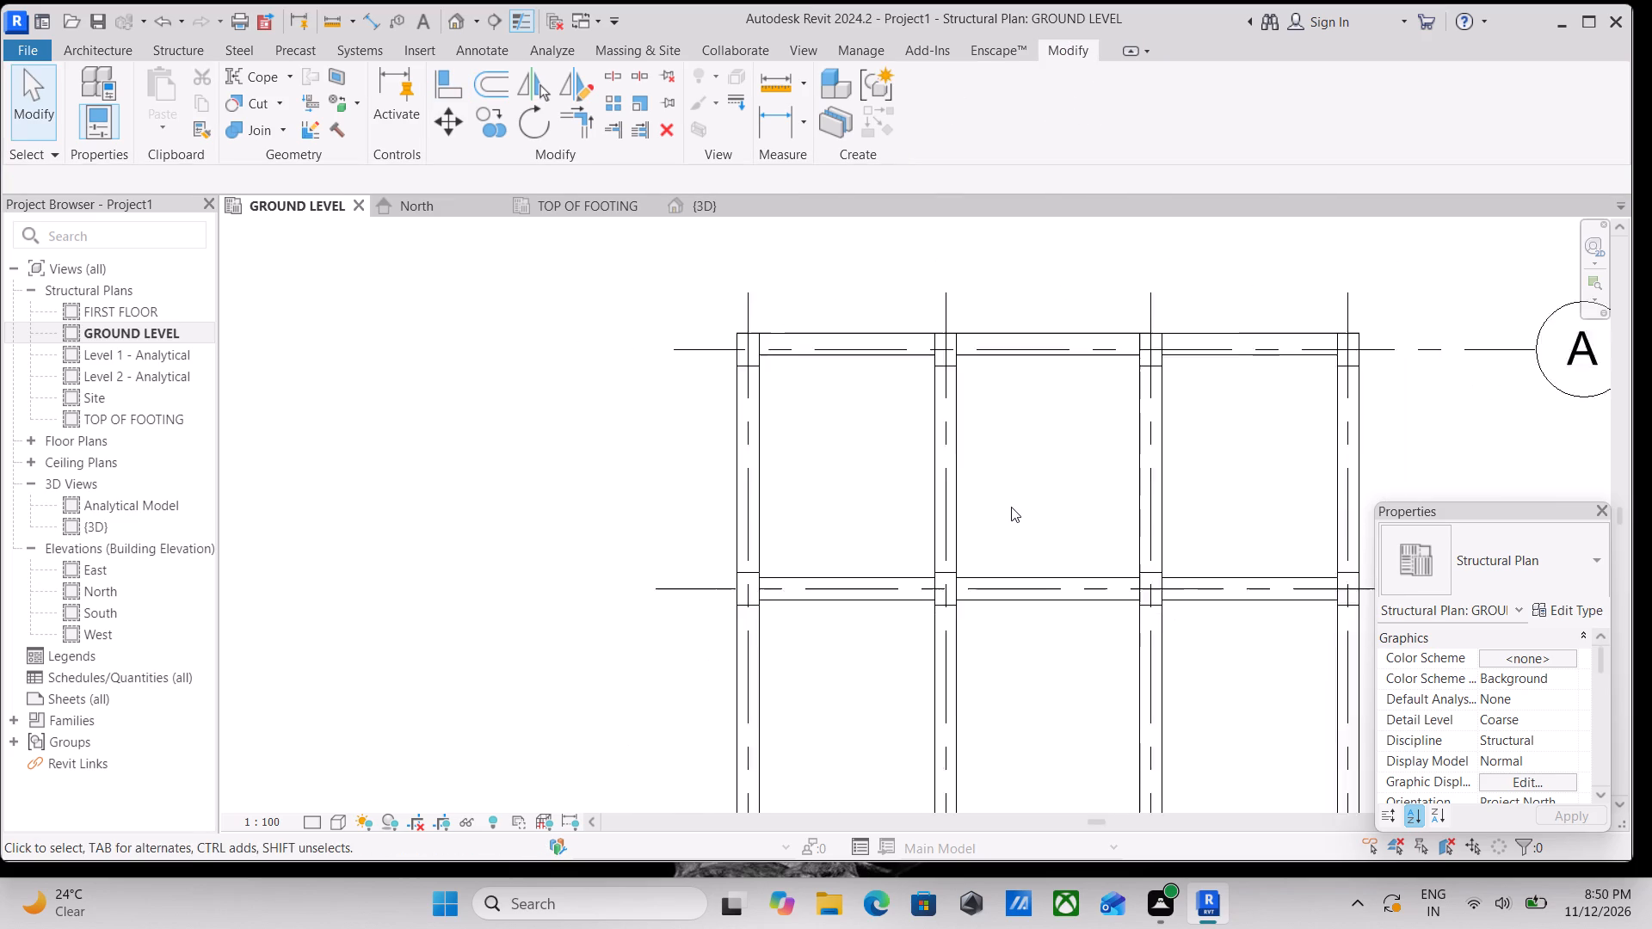
{"action": "scroll", "coordinate": [1011, 507], "scroll_direction": "down", "scroll_amount": 1}
{"action": "middle_click_drag", "start_coordinate": [1015, 509], "coordinate": [807, 393]}
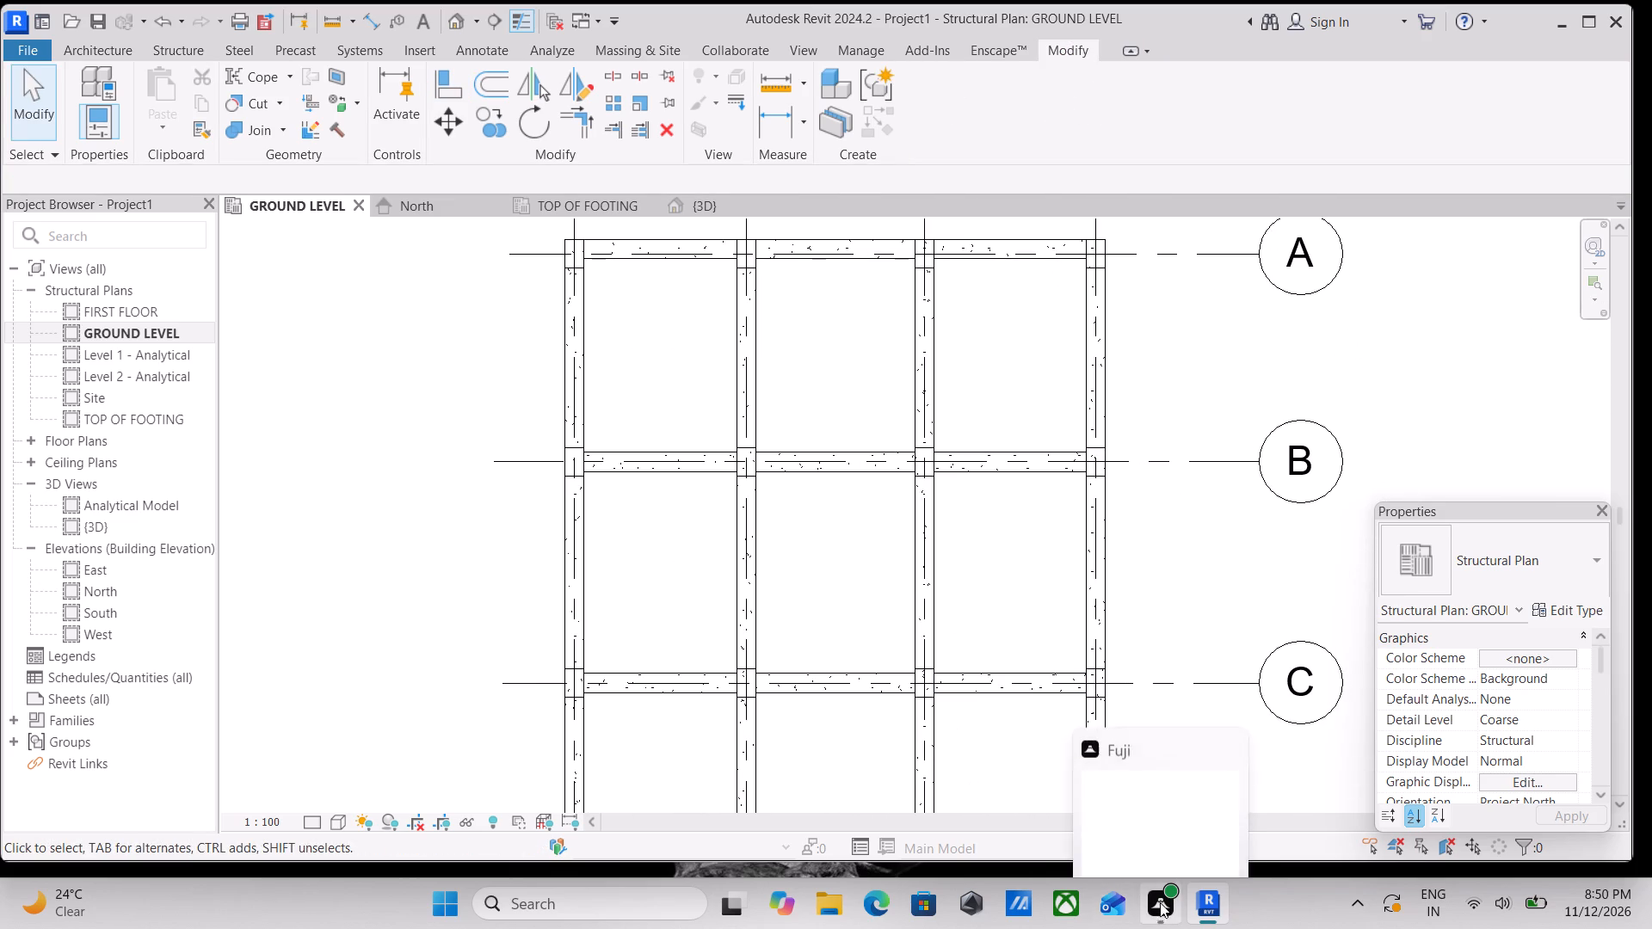
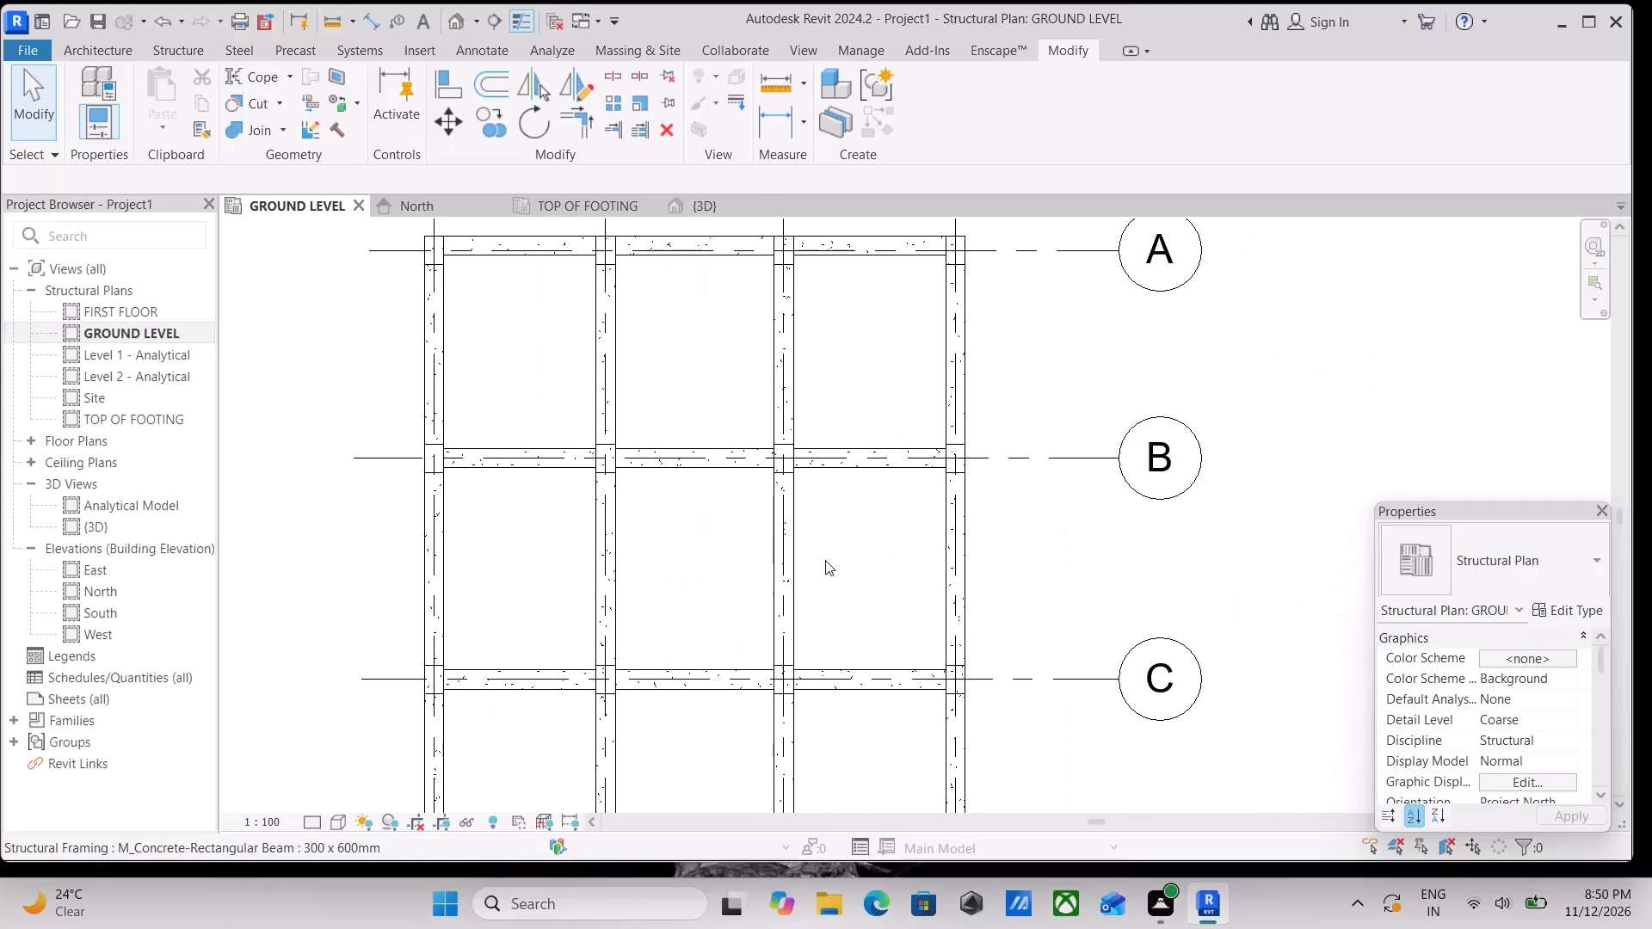
Examine the ground level beam layout in plan and the whole frame in the 3D view, including from the top.
{"action": "middle_click_drag", "start_coordinate": [846, 548], "coordinate": [747, 562]}
{"action": "scroll", "coordinate": [753, 563], "scroll_direction": "up", "scroll_amount": 2}
{"action": "scroll", "coordinate": [789, 550], "scroll_direction": "down", "scroll_amount": 2}
{"action": "middle_click_drag", "start_coordinate": [789, 550], "coordinate": [819, 573]}
{"action": "scroll", "coordinate": [827, 575], "scroll_direction": "up", "scroll_amount": 1}
{"action": "left_click", "coordinate": [695, 206]}
{"action": "middle_click_drag", "start_coordinate": [793, 458], "coordinate": [860, 446]}
{"action": "middle_click_drag", "start_coordinate": [1094, 467], "coordinate": [885, 549]}
{"action": "middle_click_drag", "start_coordinate": [971, 511], "coordinate": [837, 553]}
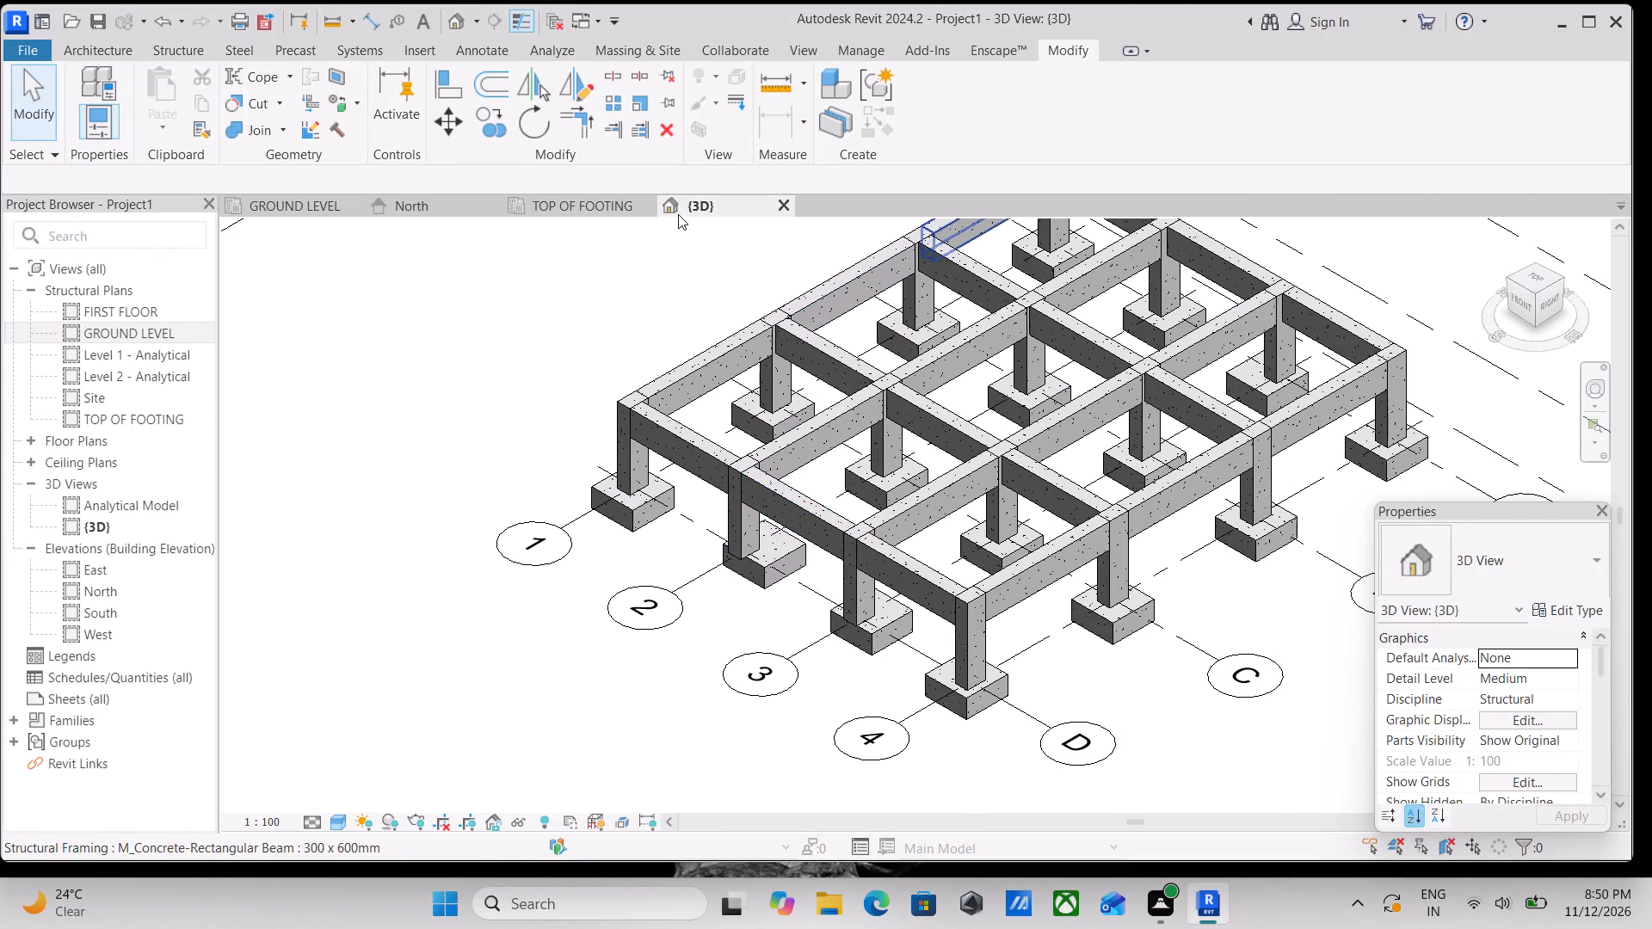
{"action": "left_click", "coordinate": [1532, 274]}
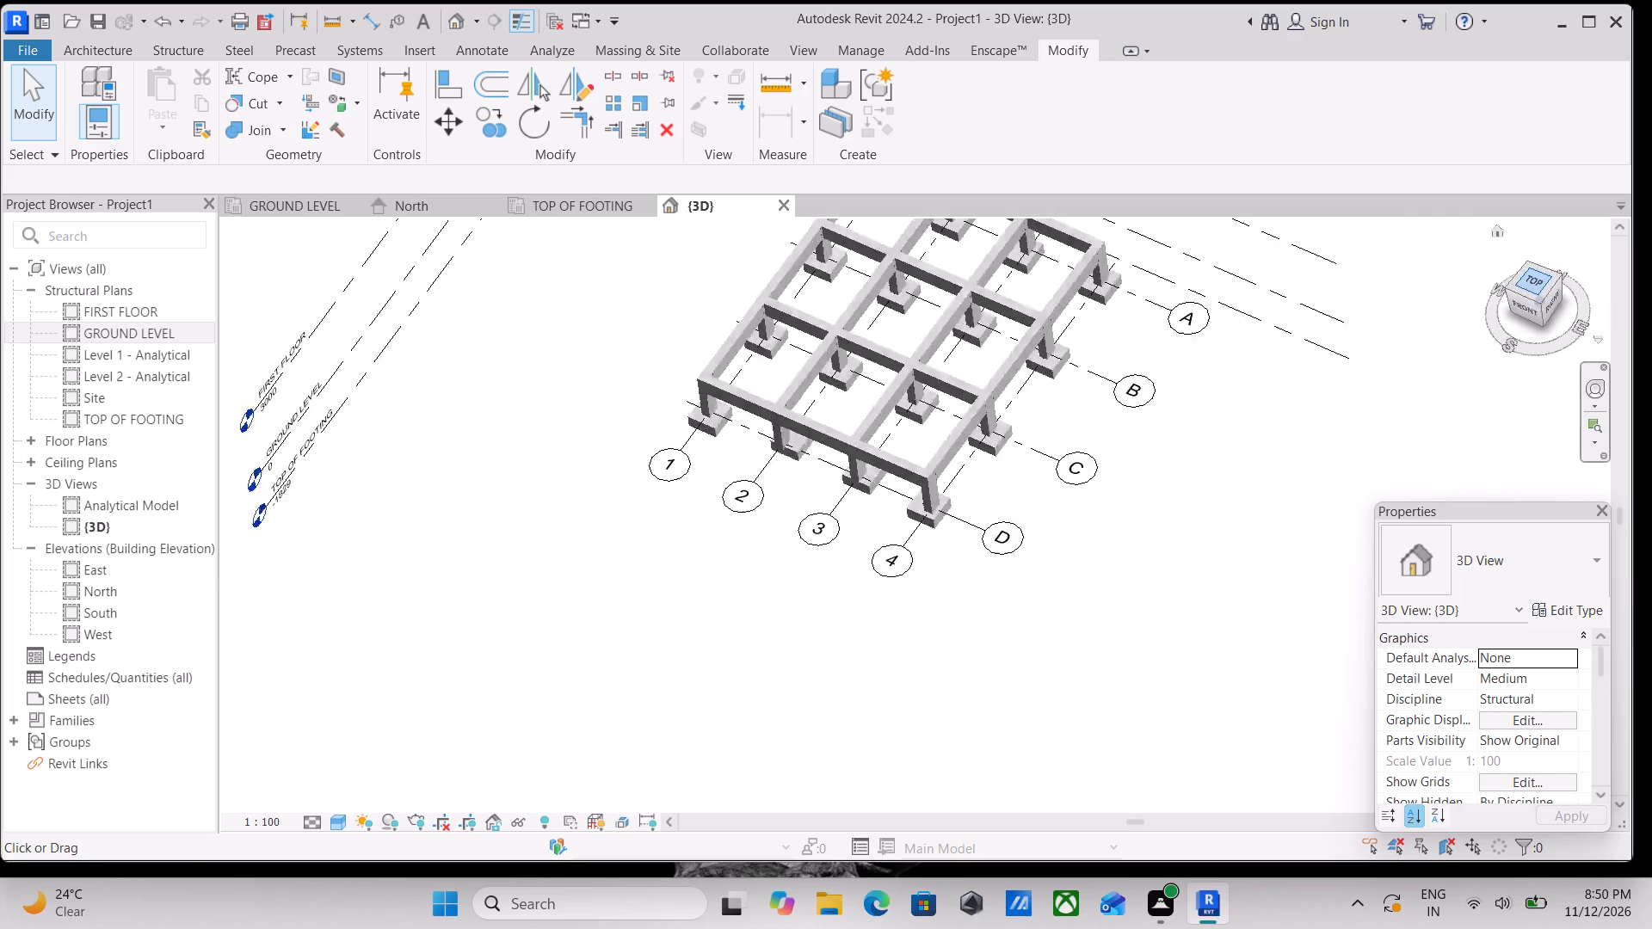
{"action": "scroll", "coordinate": [1094, 466], "scroll_direction": "up", "scroll_amount": 3}
{"action": "middle_click_drag", "start_coordinate": [995, 406], "coordinate": [1066, 534]}
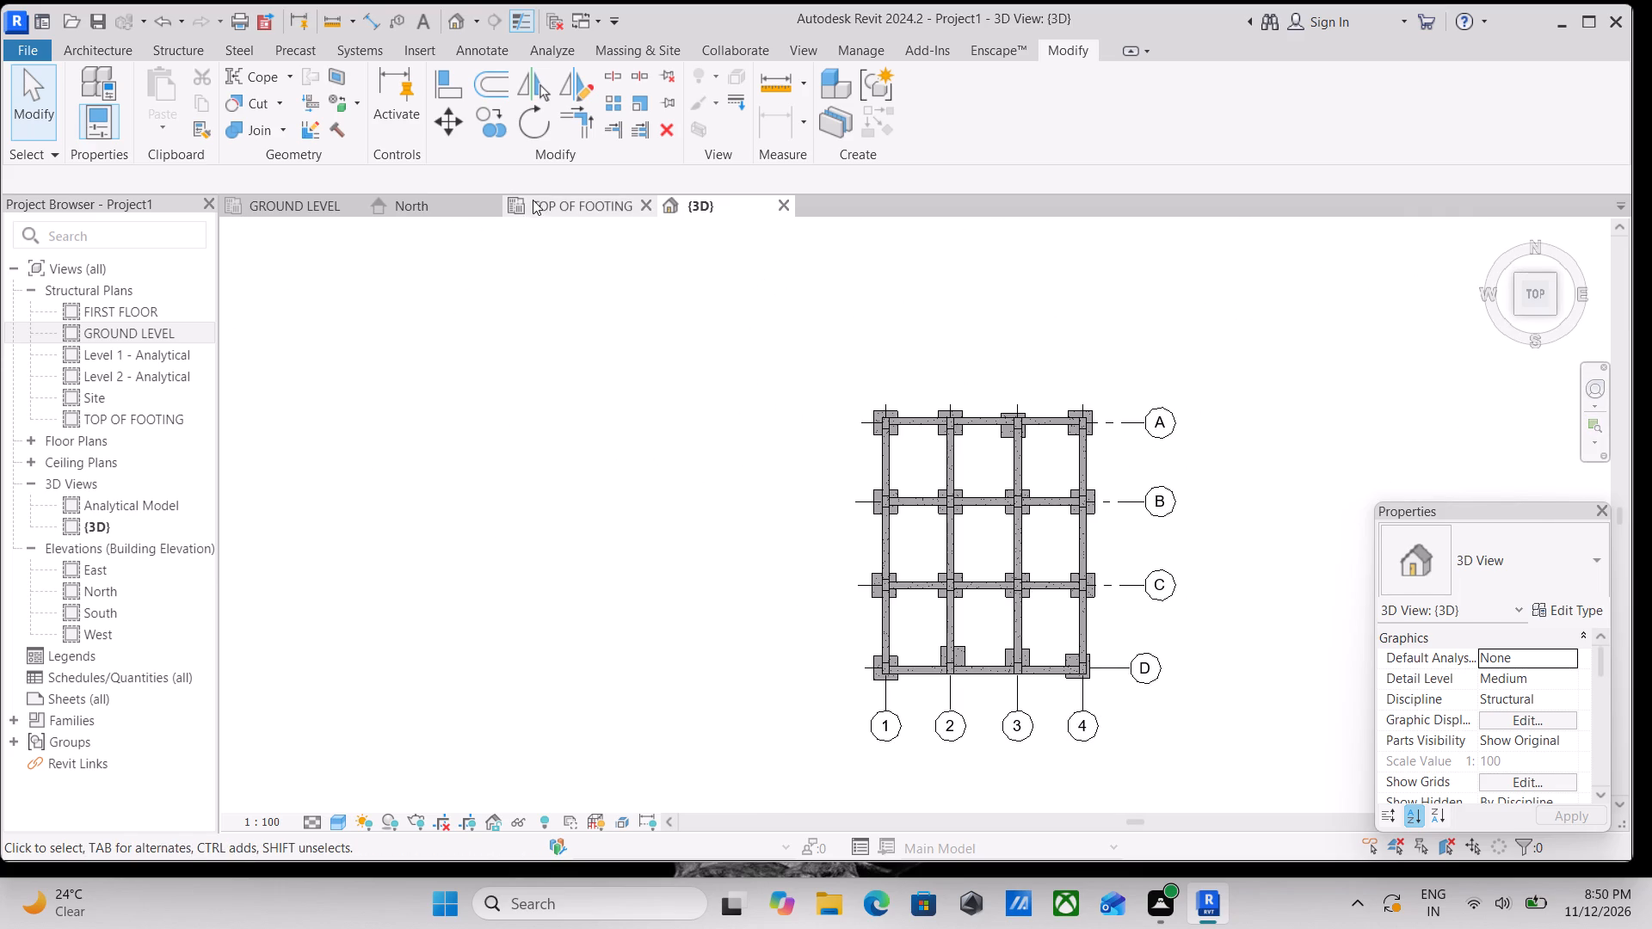
Compare the TOP OF FOOTING plan with the GROUND LEVEL plan, checking footing and column positions against the grids.
{"action": "left_click", "coordinate": [533, 200]}
{"action": "scroll", "coordinate": [984, 512], "scroll_direction": "up", "scroll_amount": 1}
{"action": "middle_click_drag", "start_coordinate": [973, 506], "coordinate": [763, 414]}
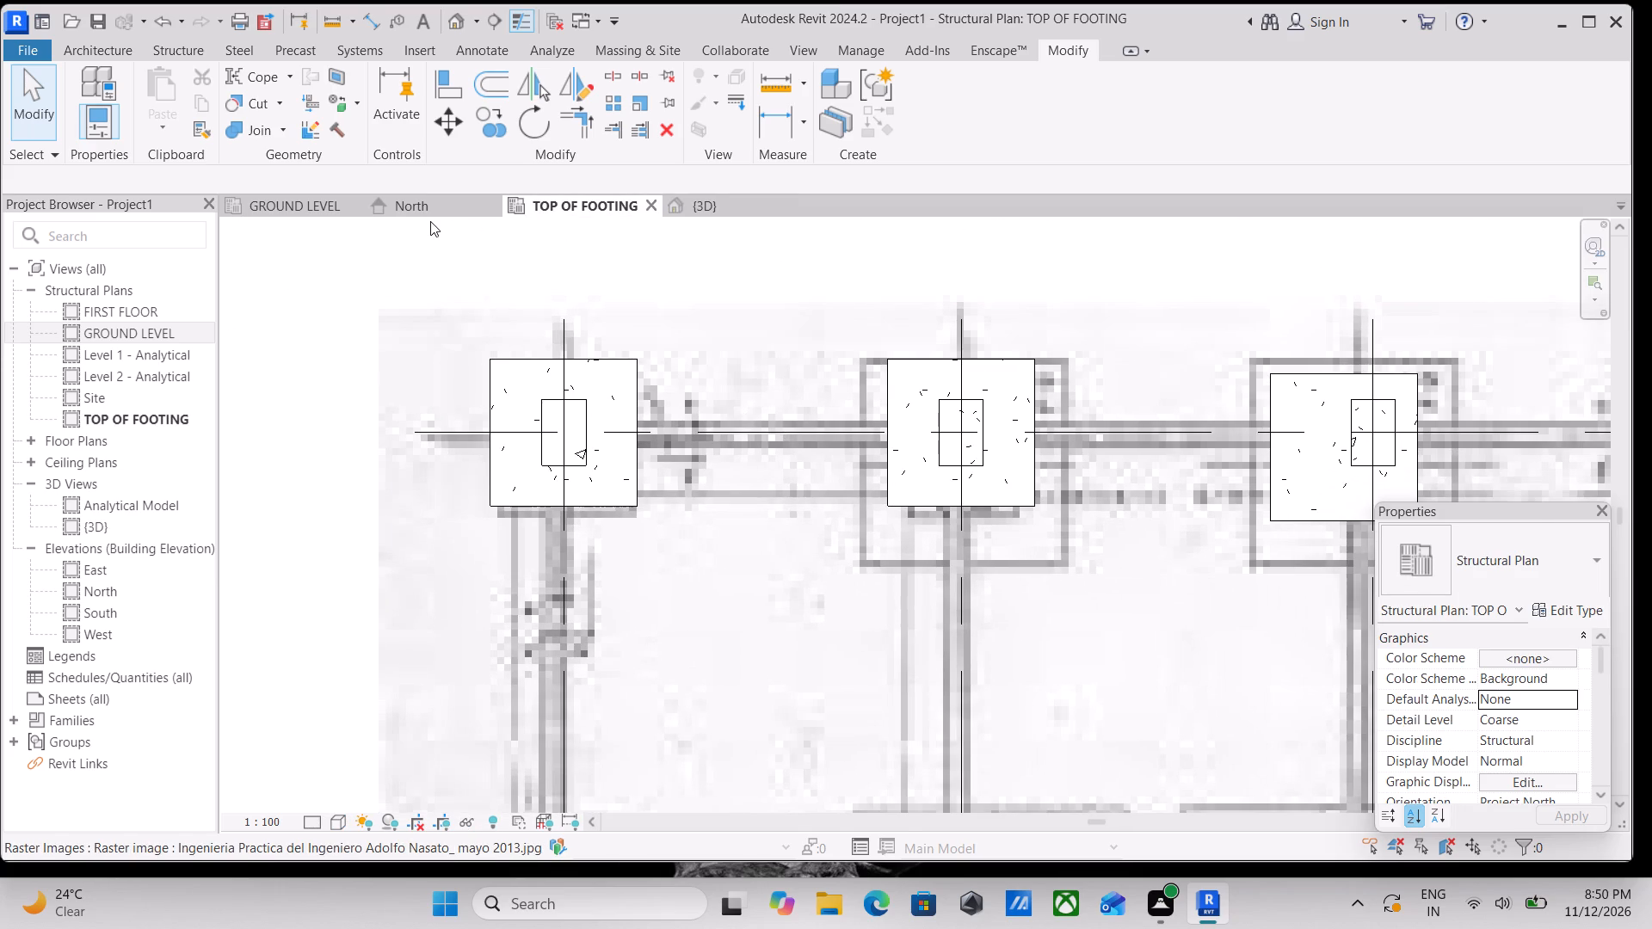
{"action": "left_click_drag", "start_coordinate": [421, 217], "coordinate": [411, 212]}
{"action": "left_click", "coordinate": [329, 207]}
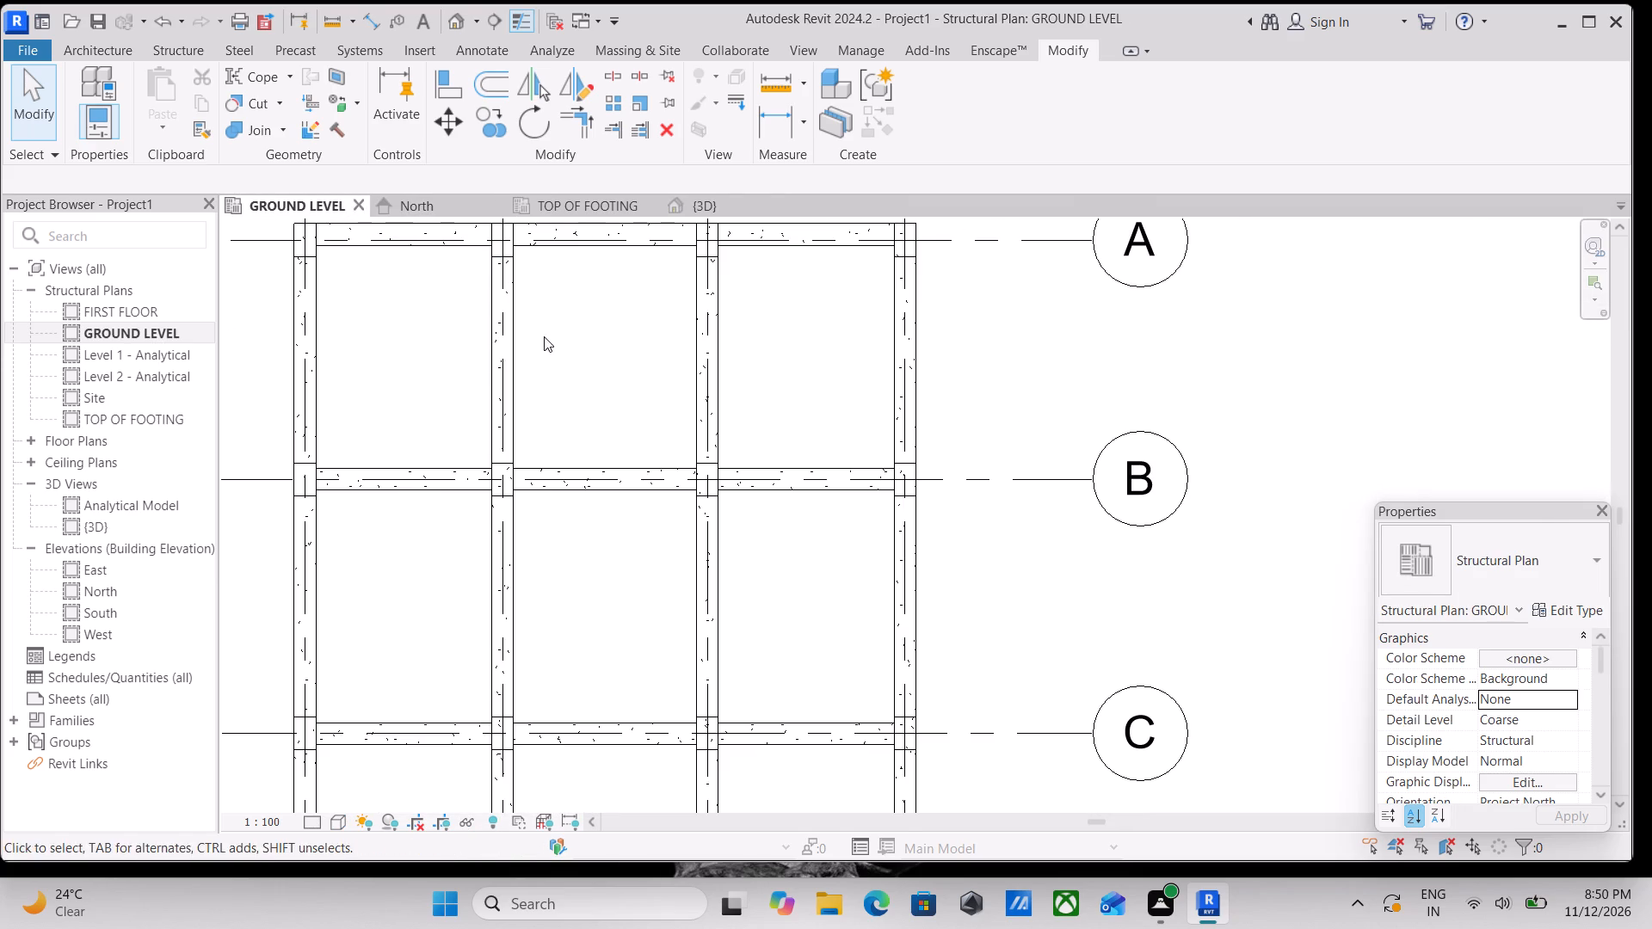
{"action": "middle_click_drag", "start_coordinate": [550, 344], "coordinate": [691, 428]}
{"action": "left_click", "coordinate": [564, 200]}
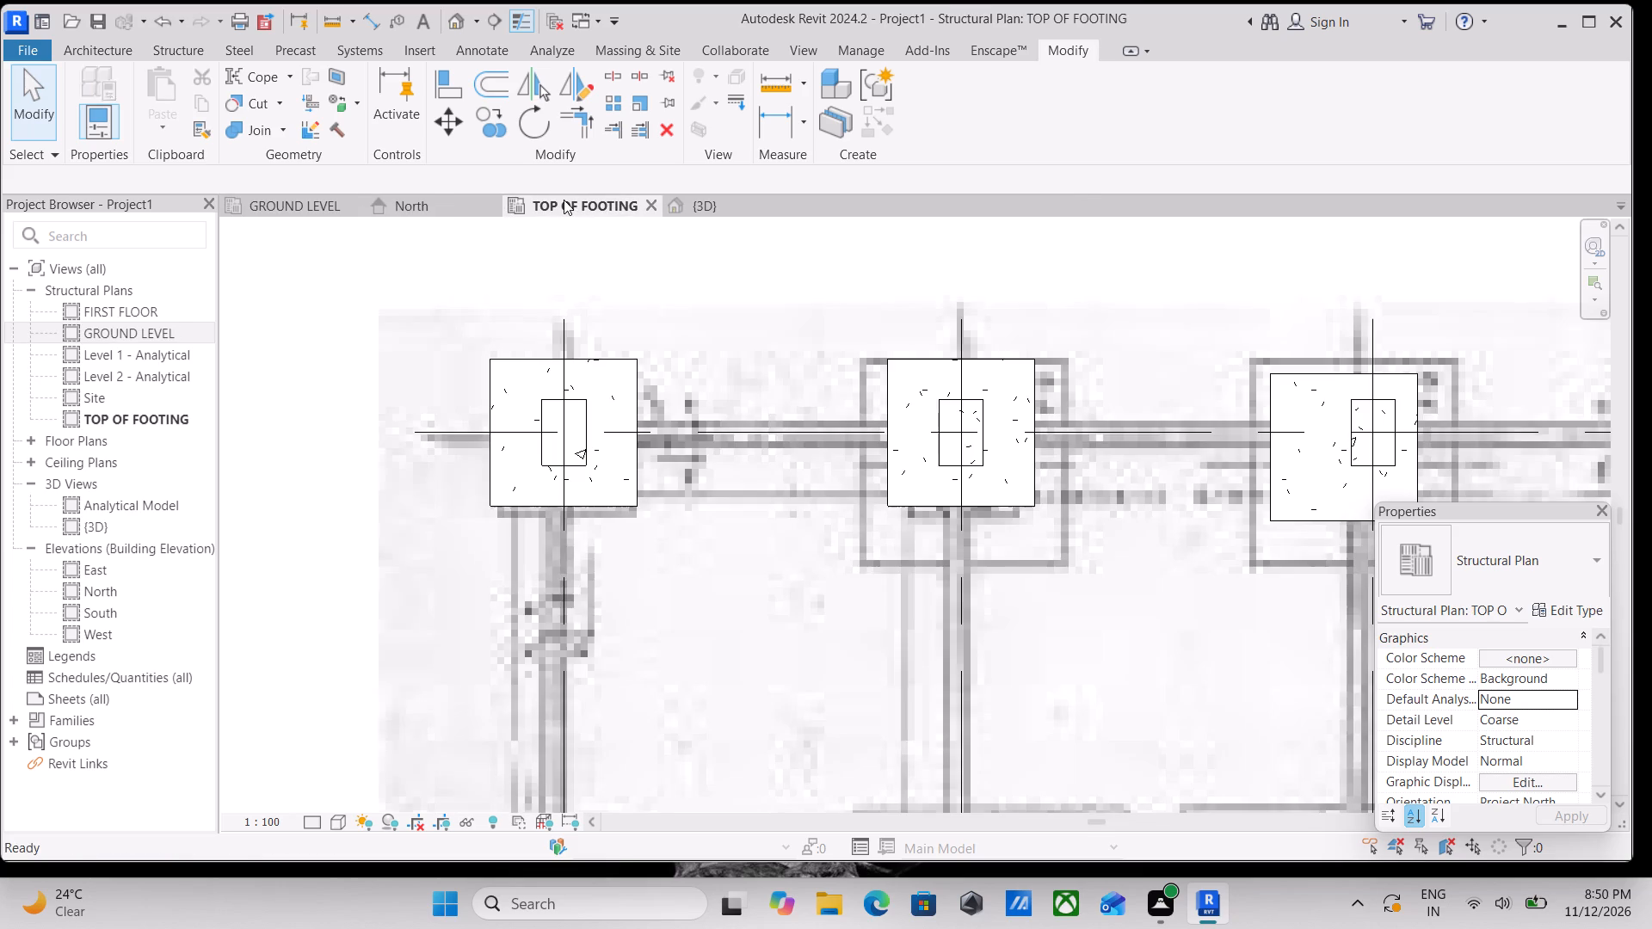
{"action": "scroll", "coordinate": [687, 509], "scroll_direction": "down", "scroll_amount": 2}
{"action": "middle_click_drag", "start_coordinate": [687, 509], "coordinate": [714, 526]}
{"action": "scroll", "coordinate": [714, 526], "scroll_direction": "down", "scroll_amount": 3}
{"action": "middle_click_drag", "start_coordinate": [714, 526], "coordinate": [726, 534]}
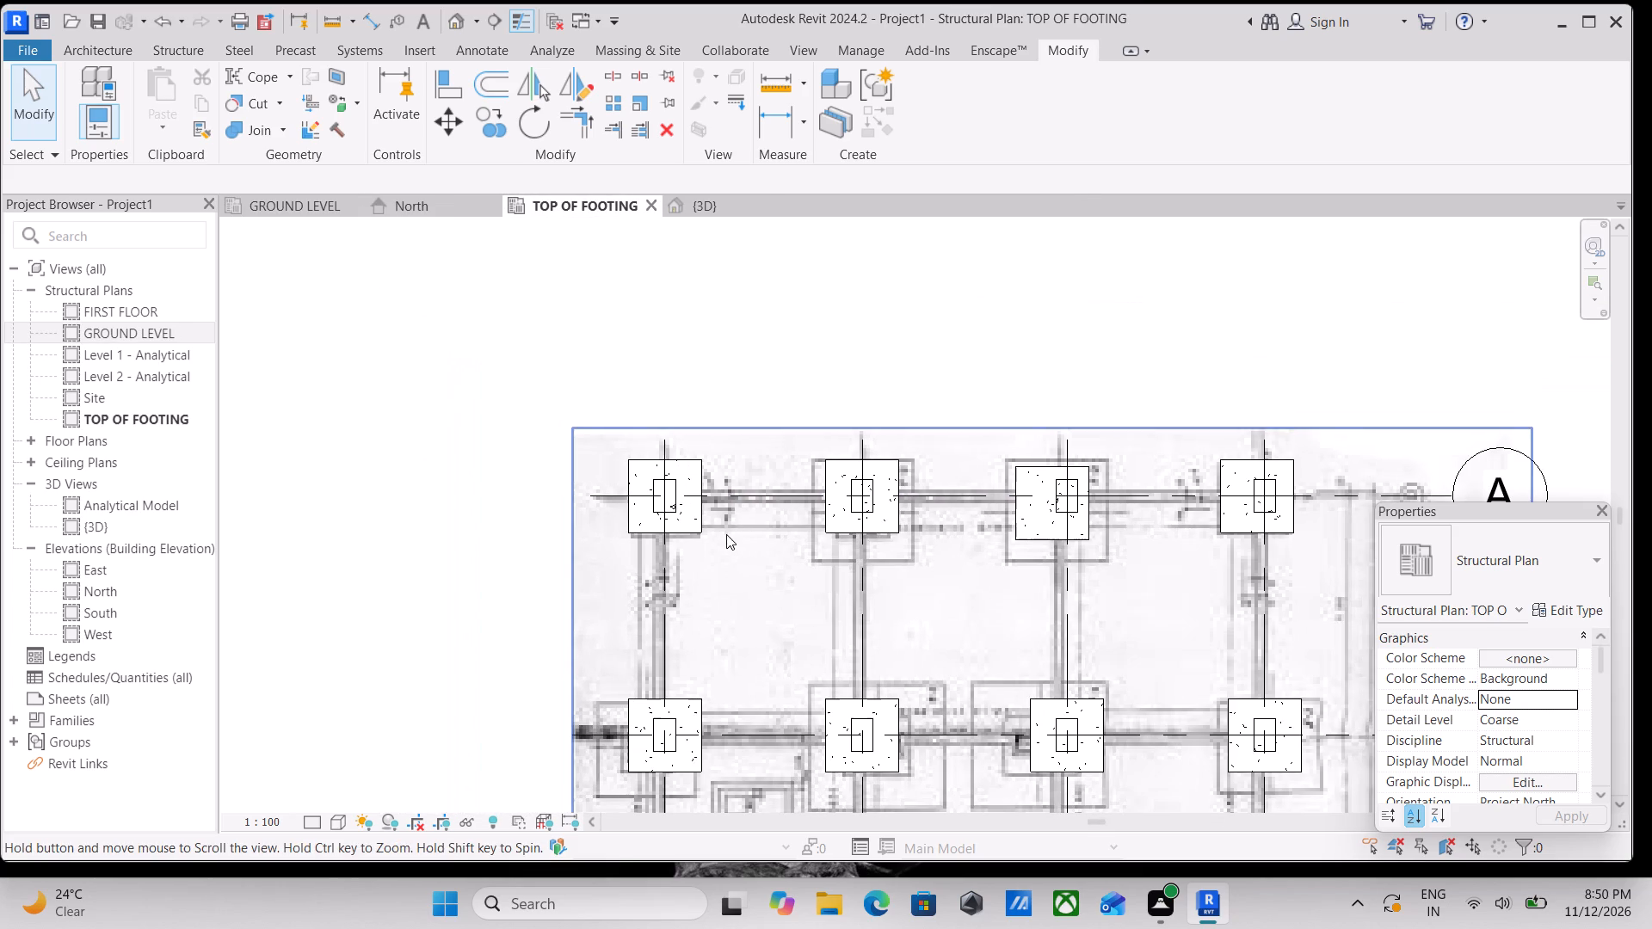
Draw a horizontal building section across the footing at A1 on the TOP OF FOOTING plan, ending before grid 2.
{"action": "scroll", "coordinate": [537, 409], "scroll_direction": "up", "scroll_amount": 3}
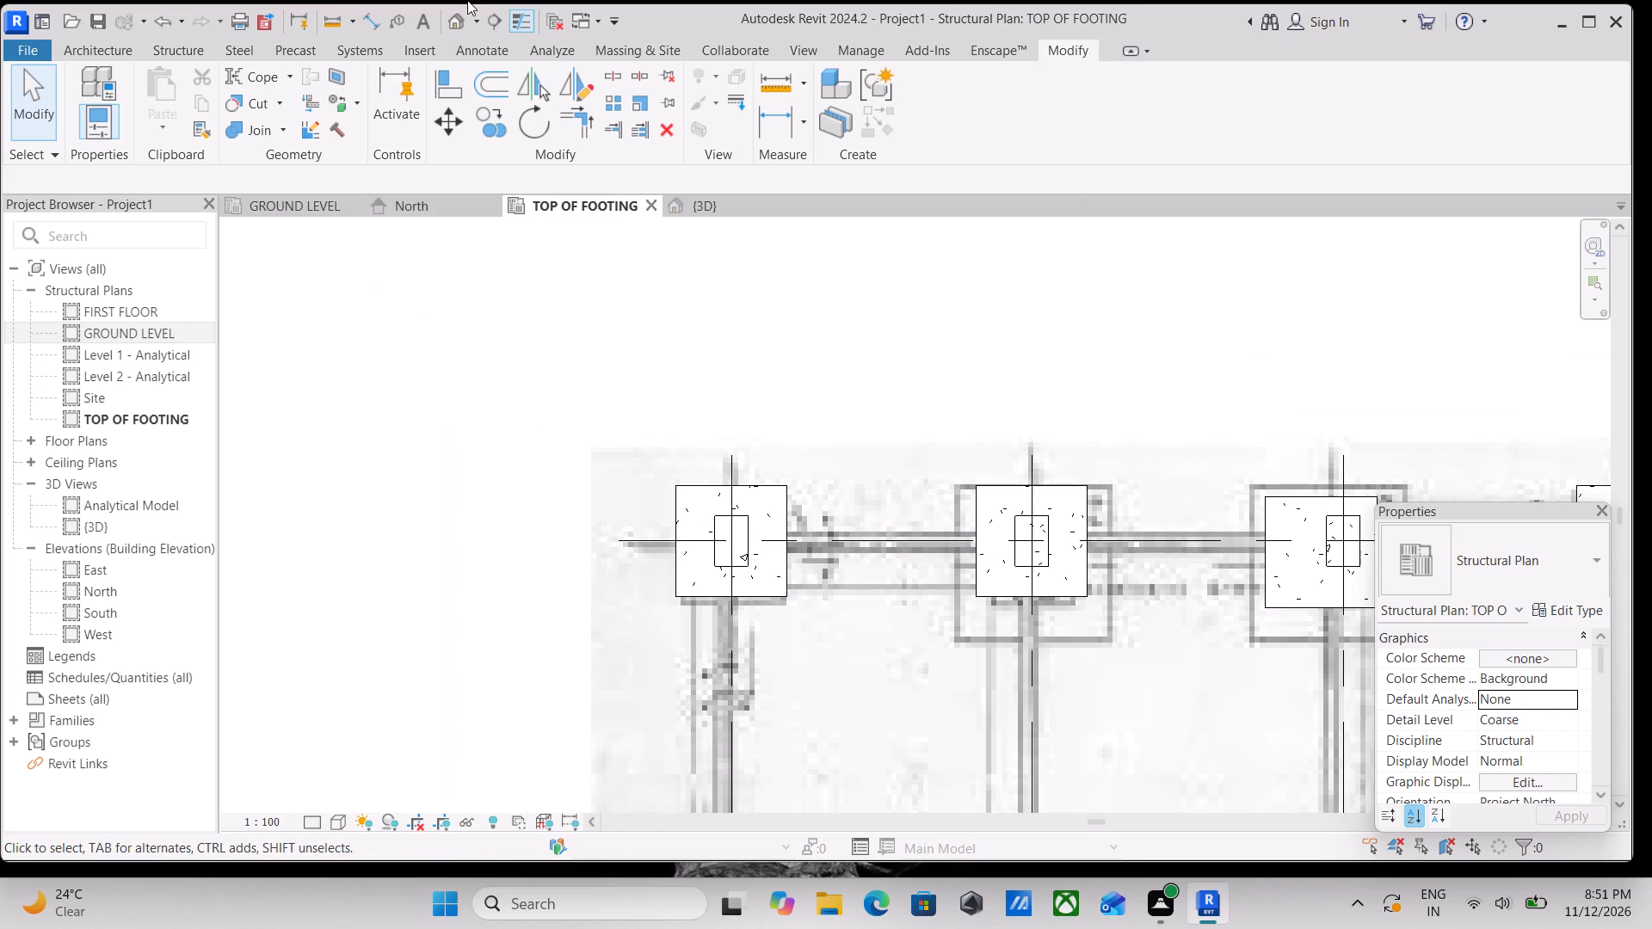
{"action": "left_click", "coordinate": [487, 22]}
{"action": "scroll", "coordinate": [897, 661], "scroll_direction": "up", "scroll_amount": 2}
{"action": "scroll", "coordinate": [628, 557], "scroll_direction": "up", "scroll_amount": 2}
{"action": "left_click", "coordinate": [573, 546]}
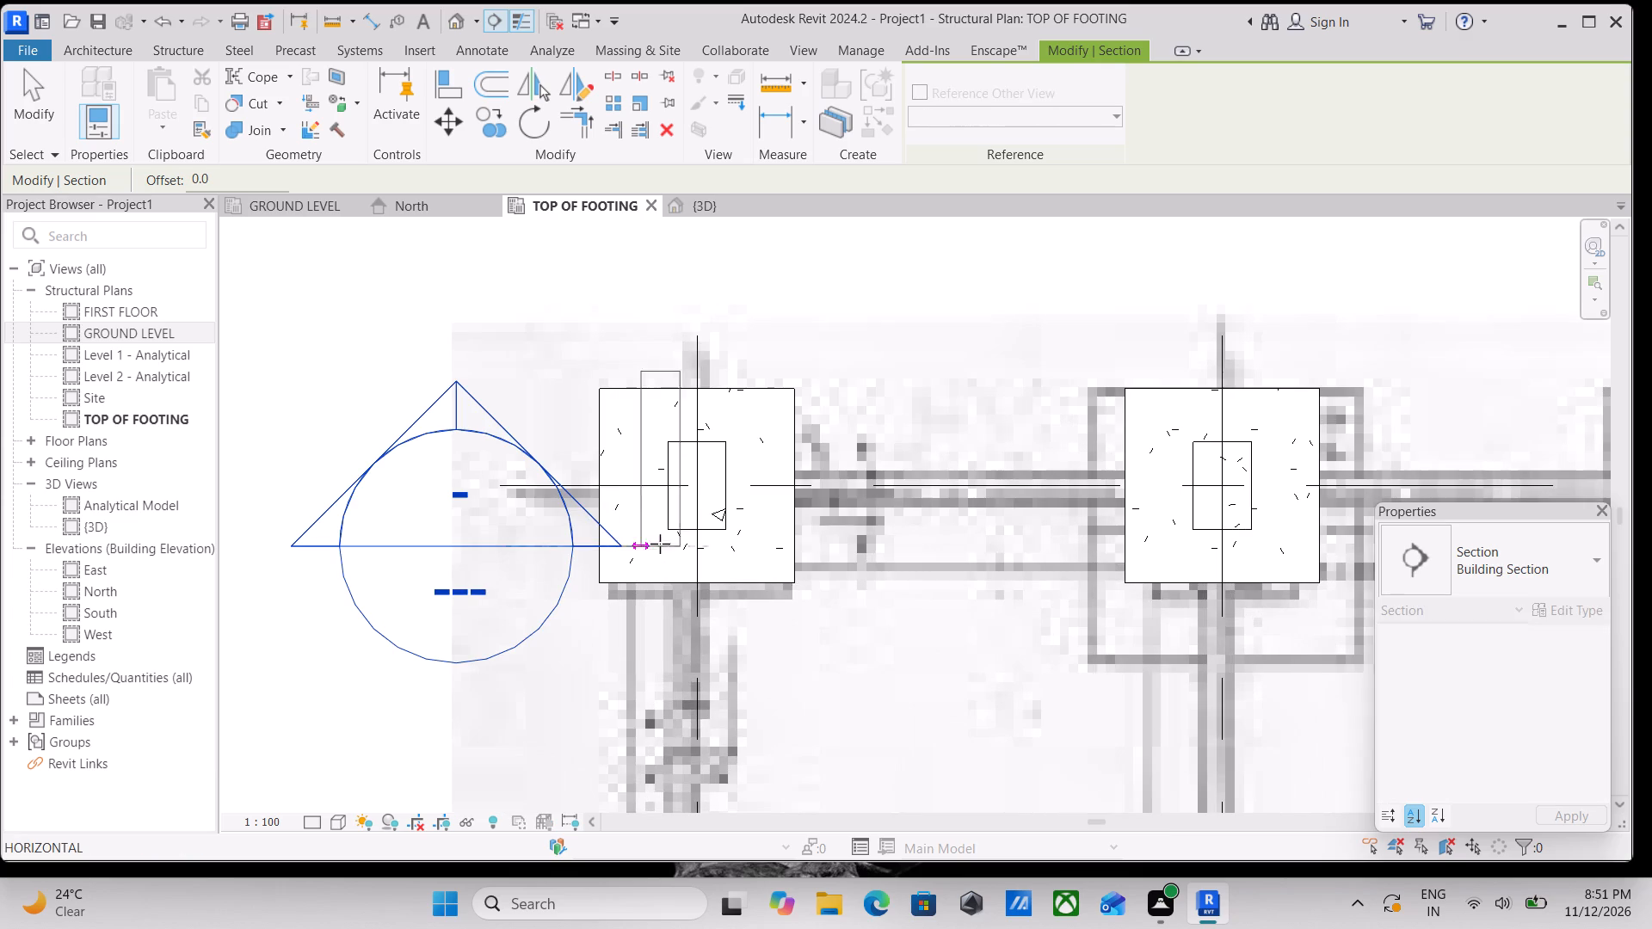
{"action": "left_click", "coordinate": [932, 547]}
Reduce the section's view depth and both side extents so its boundary closely fits the footing at A1.
{"action": "scroll", "coordinate": [870, 527], "scroll_direction": "down", "scroll_amount": 1}
{"action": "middle_click_drag", "start_coordinate": [870, 527], "coordinate": [904, 606]}
{"action": "scroll", "coordinate": [902, 512], "scroll_direction": "down", "scroll_amount": 7}
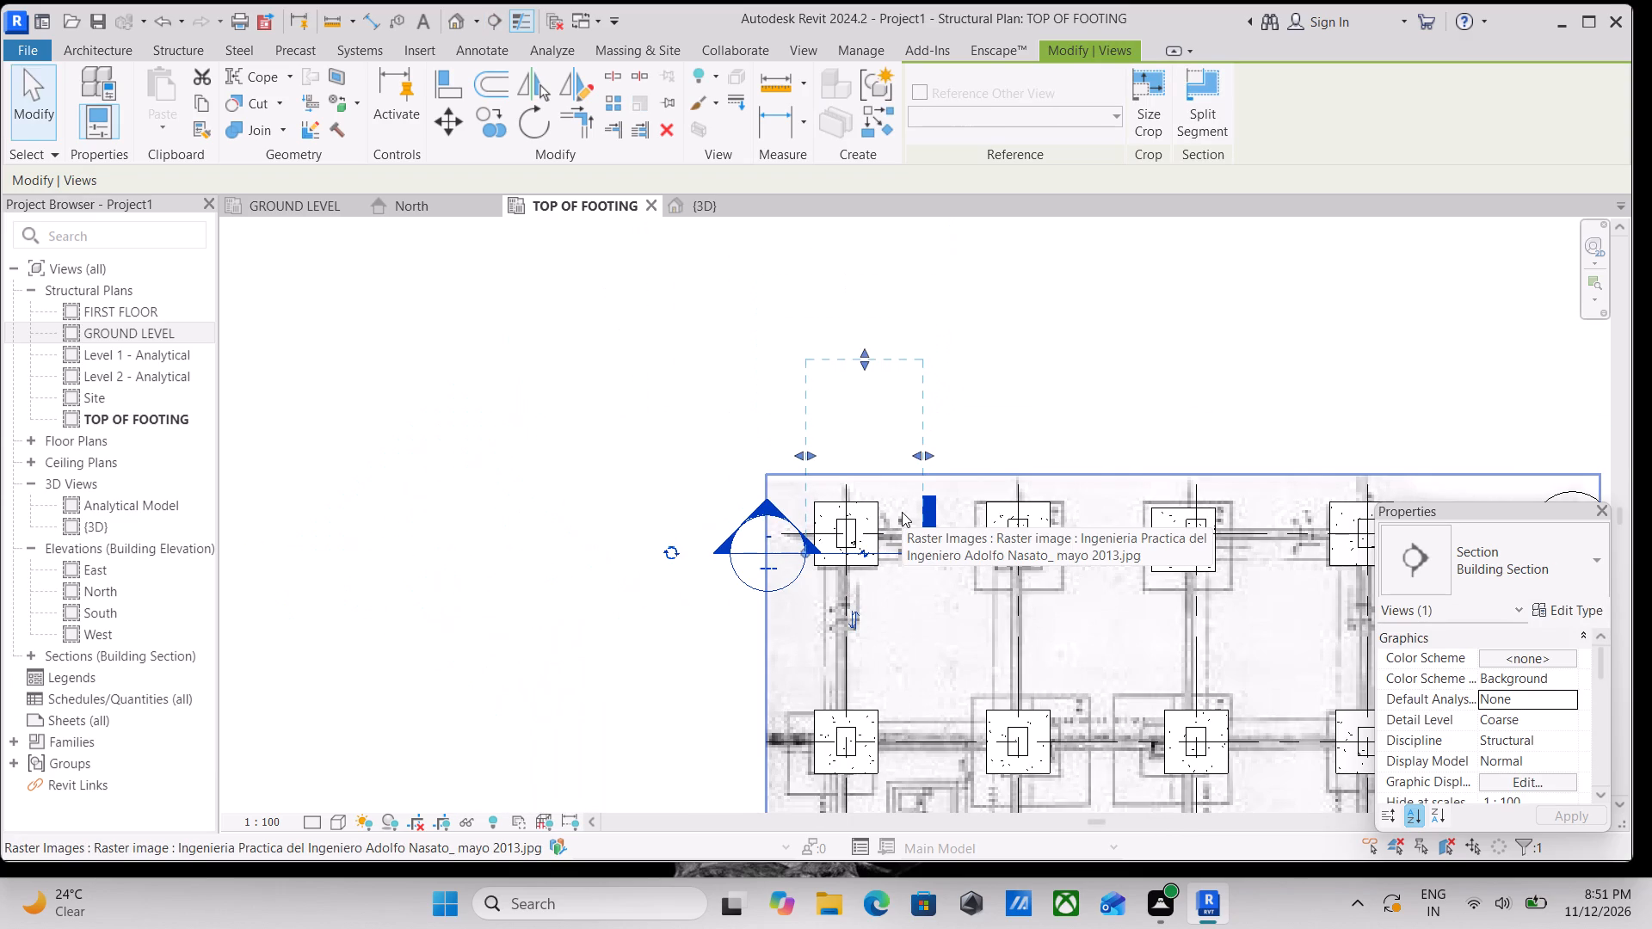
{"action": "scroll", "coordinate": [892, 514], "scroll_direction": "down", "scroll_amount": 3}
{"action": "middle_click_drag", "start_coordinate": [892, 514], "coordinate": [877, 464]}
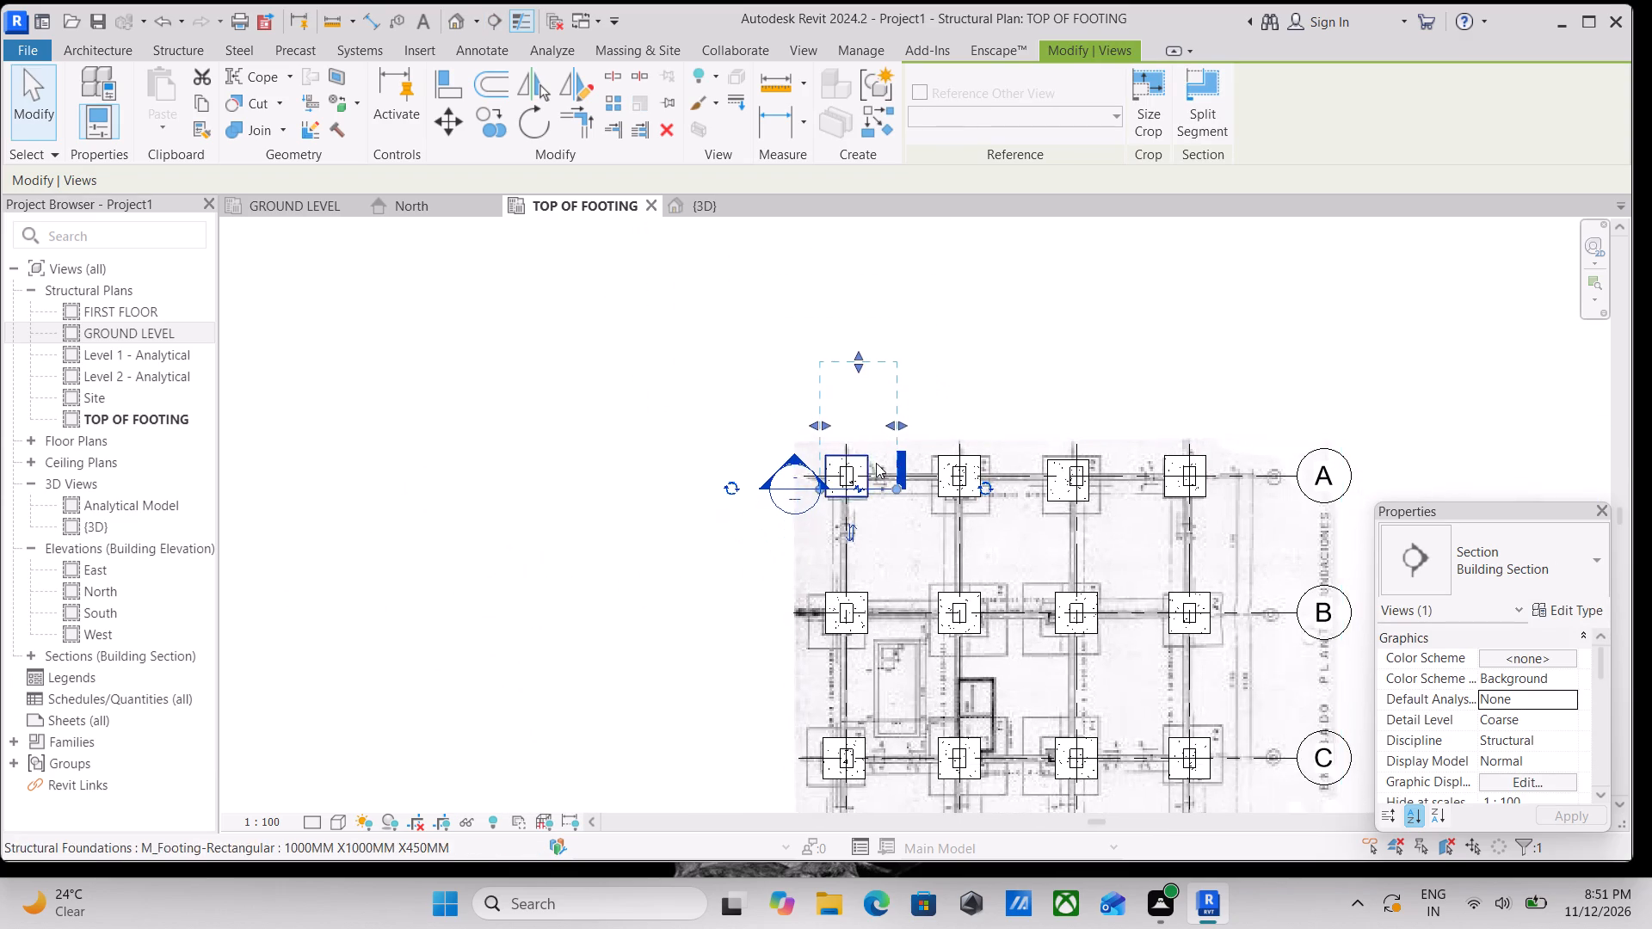
{"action": "scroll", "coordinate": [846, 380], "scroll_direction": "up", "scroll_amount": 3}
{"action": "left_click_drag", "start_coordinate": [865, 363], "coordinate": [870, 489]}
{"action": "scroll", "coordinate": [884, 535], "scroll_direction": "up", "scroll_amount": 5}
{"action": "left_click_drag", "start_coordinate": [868, 452], "coordinate": [871, 492]}
{"action": "scroll", "coordinate": [1014, 639], "scroll_direction": "up", "scroll_amount": 4}
{"action": "left_click_drag", "start_coordinate": [941, 465], "coordinate": [938, 464]}
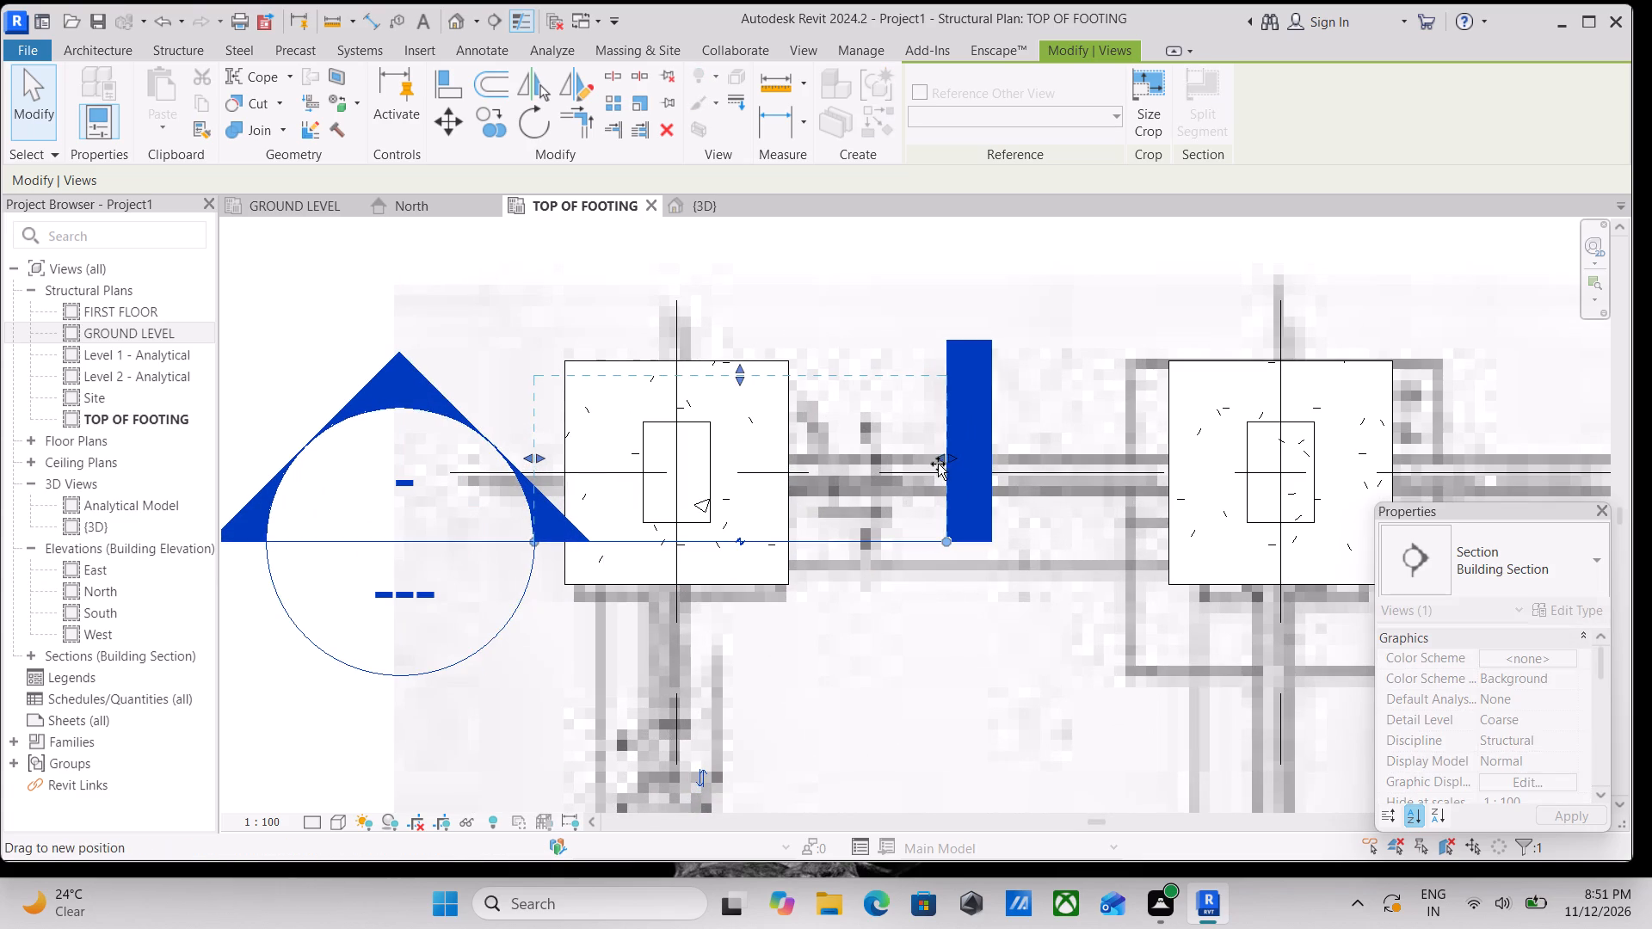
{"action": "left_click_drag", "start_coordinate": [938, 464], "coordinate": [781, 475]}
{"action": "left_click_drag", "start_coordinate": [537, 462], "coordinate": [552, 464]}
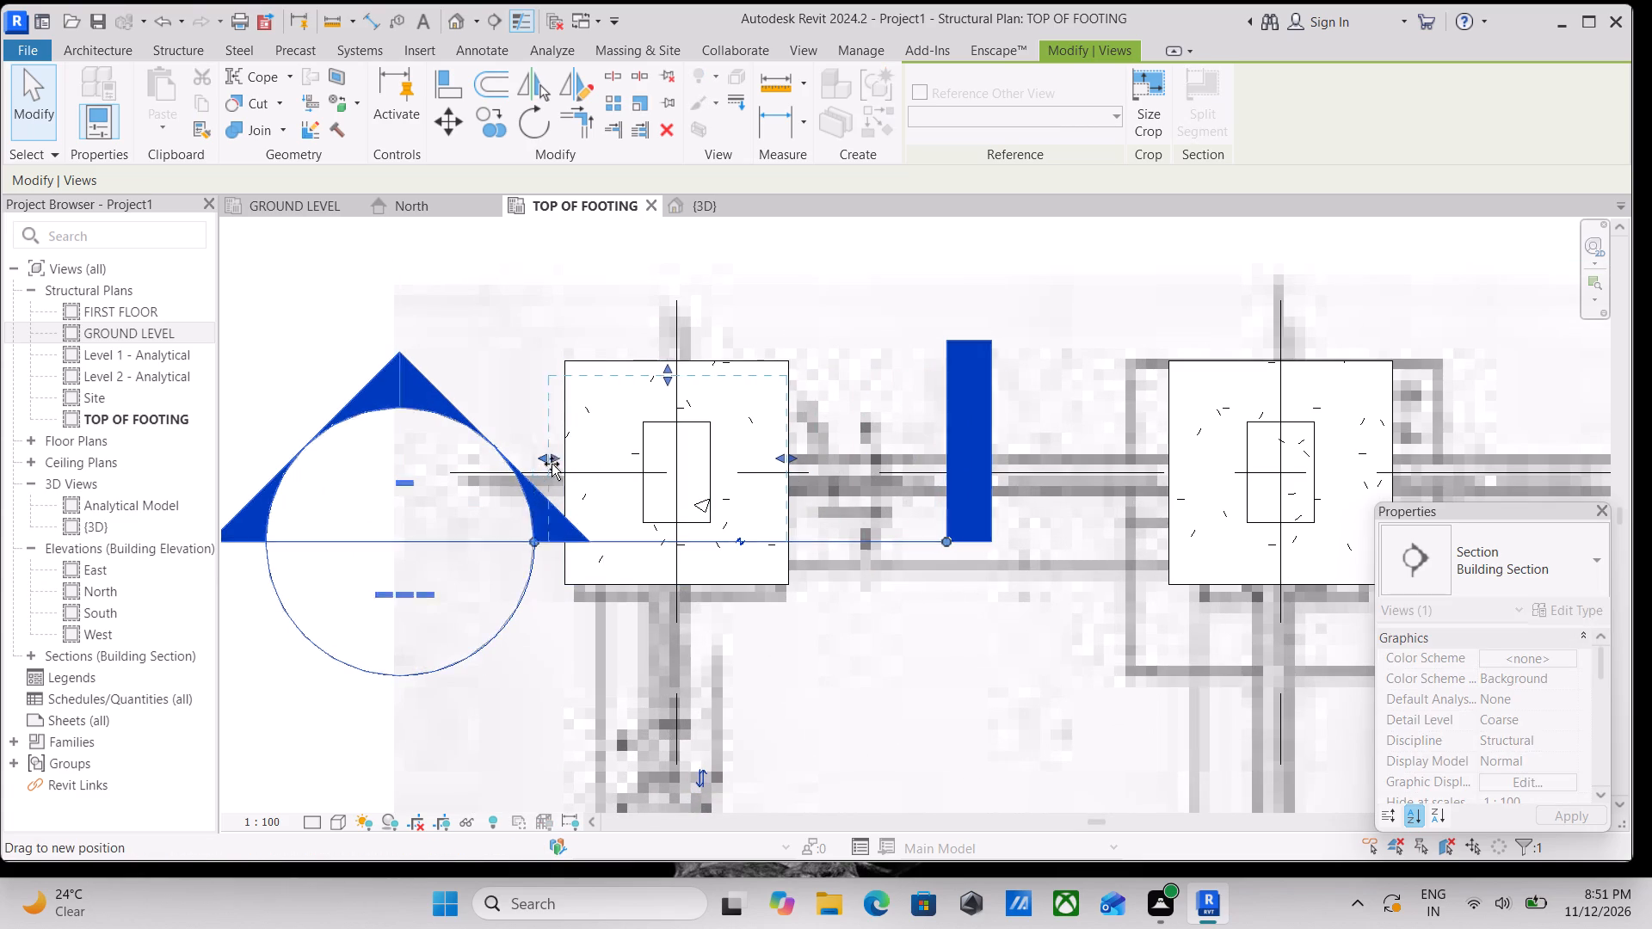
{"action": "left_click_drag", "start_coordinate": [552, 464], "coordinate": [574, 466]}
Shorten the section line at both ends to just beyond the sides of the A1 footing.
{"action": "scroll", "coordinate": [653, 481], "scroll_direction": "down", "scroll_amount": 1}
{"action": "middle_click_drag", "start_coordinate": [675, 504], "coordinate": [792, 586]}
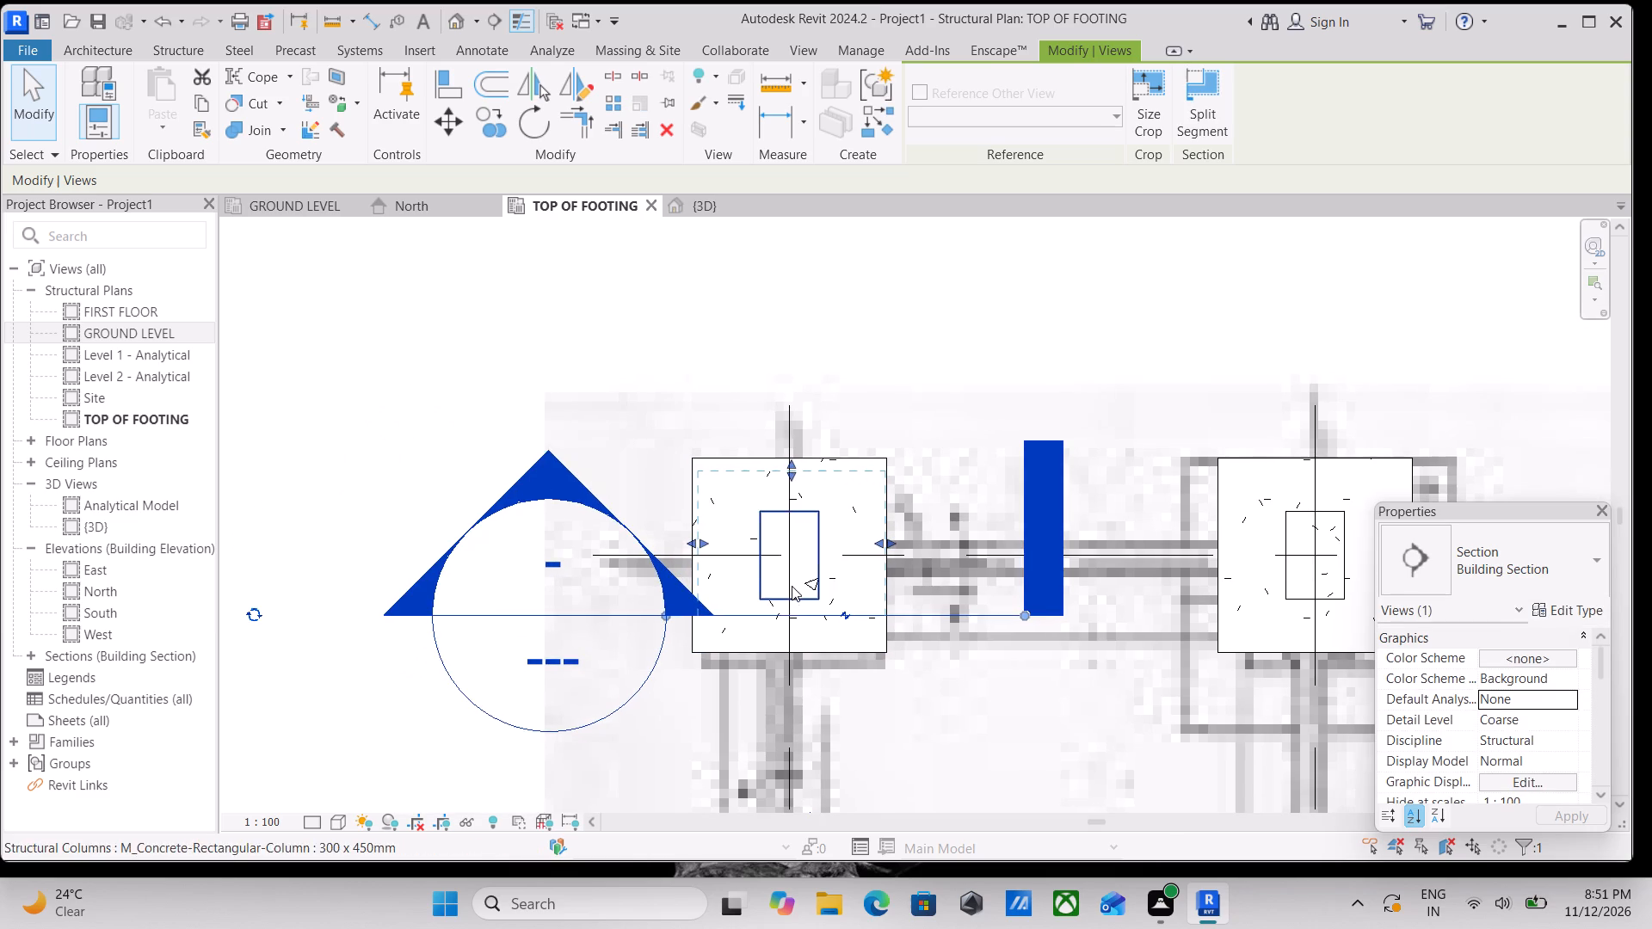
{"action": "scroll", "coordinate": [1045, 640], "scroll_direction": "up", "scroll_amount": 2}
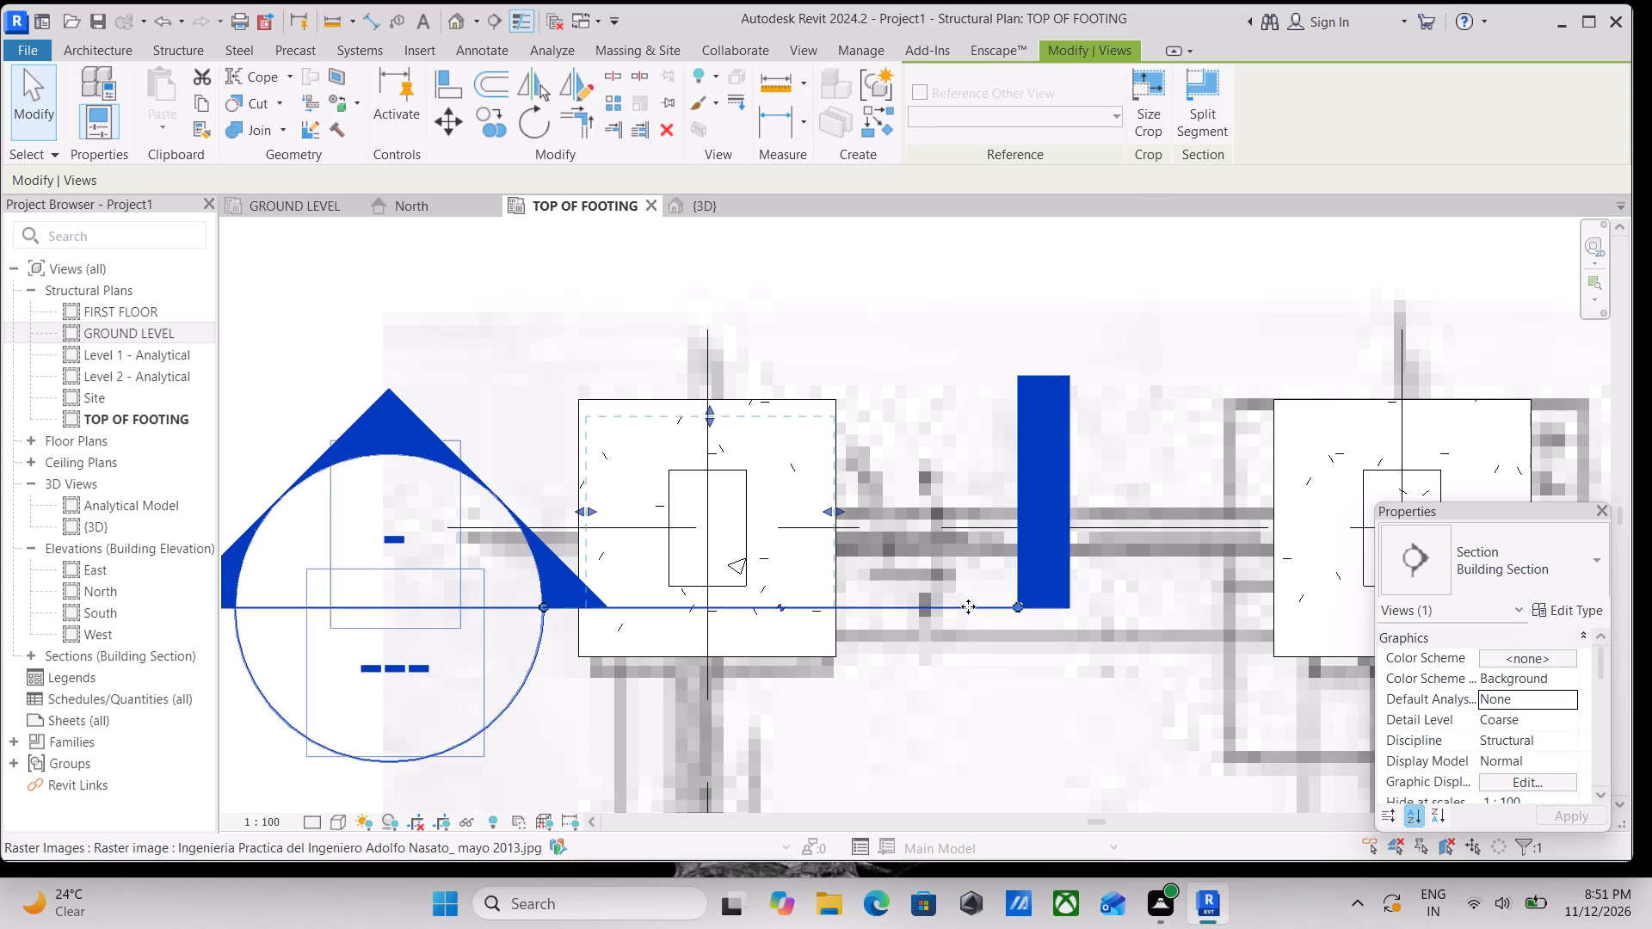
{"action": "left_click_drag", "start_coordinate": [1019, 608], "coordinate": [879, 601]}
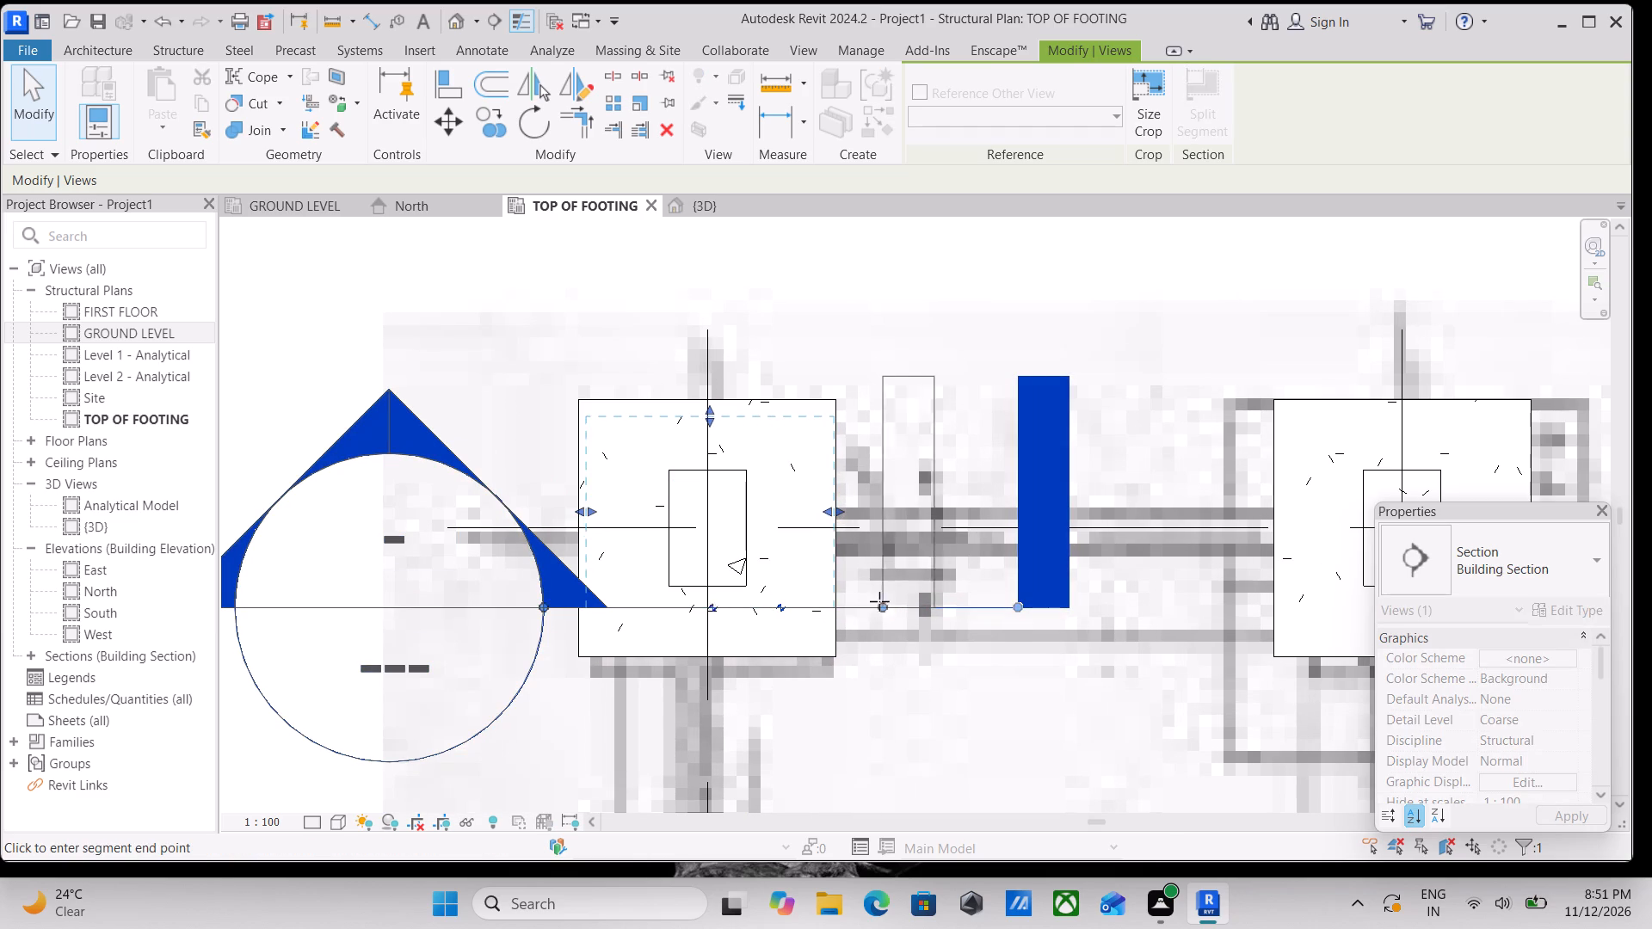
{"action": "left_click_drag", "start_coordinate": [879, 601], "coordinate": [850, 599]}
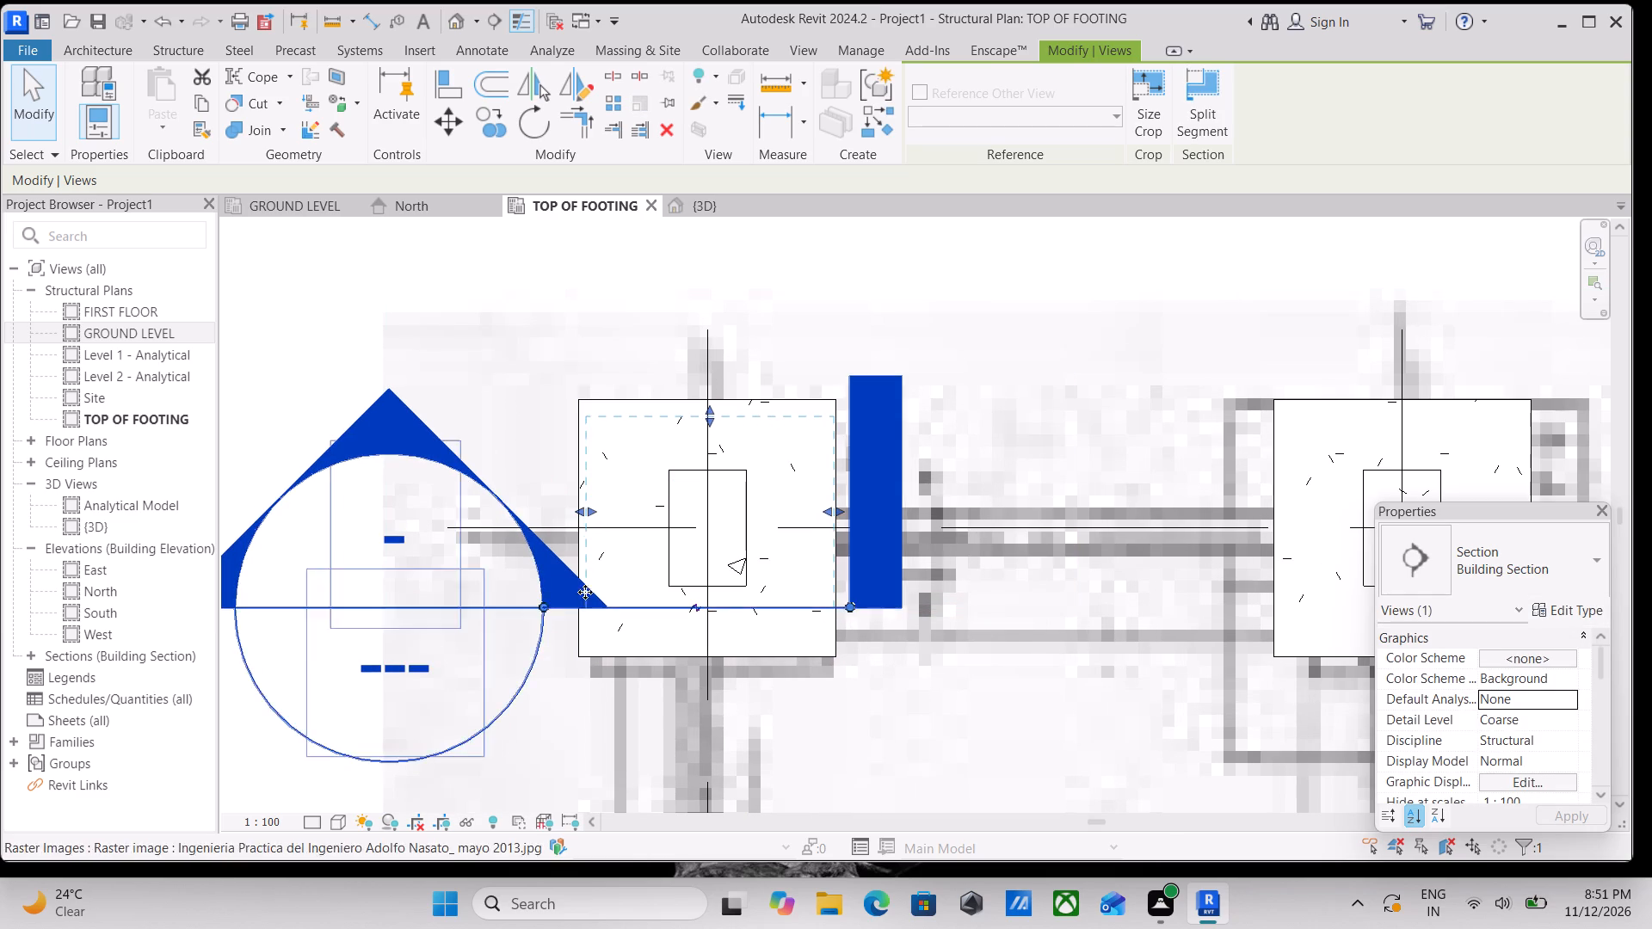
{"action": "left_click_drag", "start_coordinate": [546, 603], "coordinate": [561, 605]}
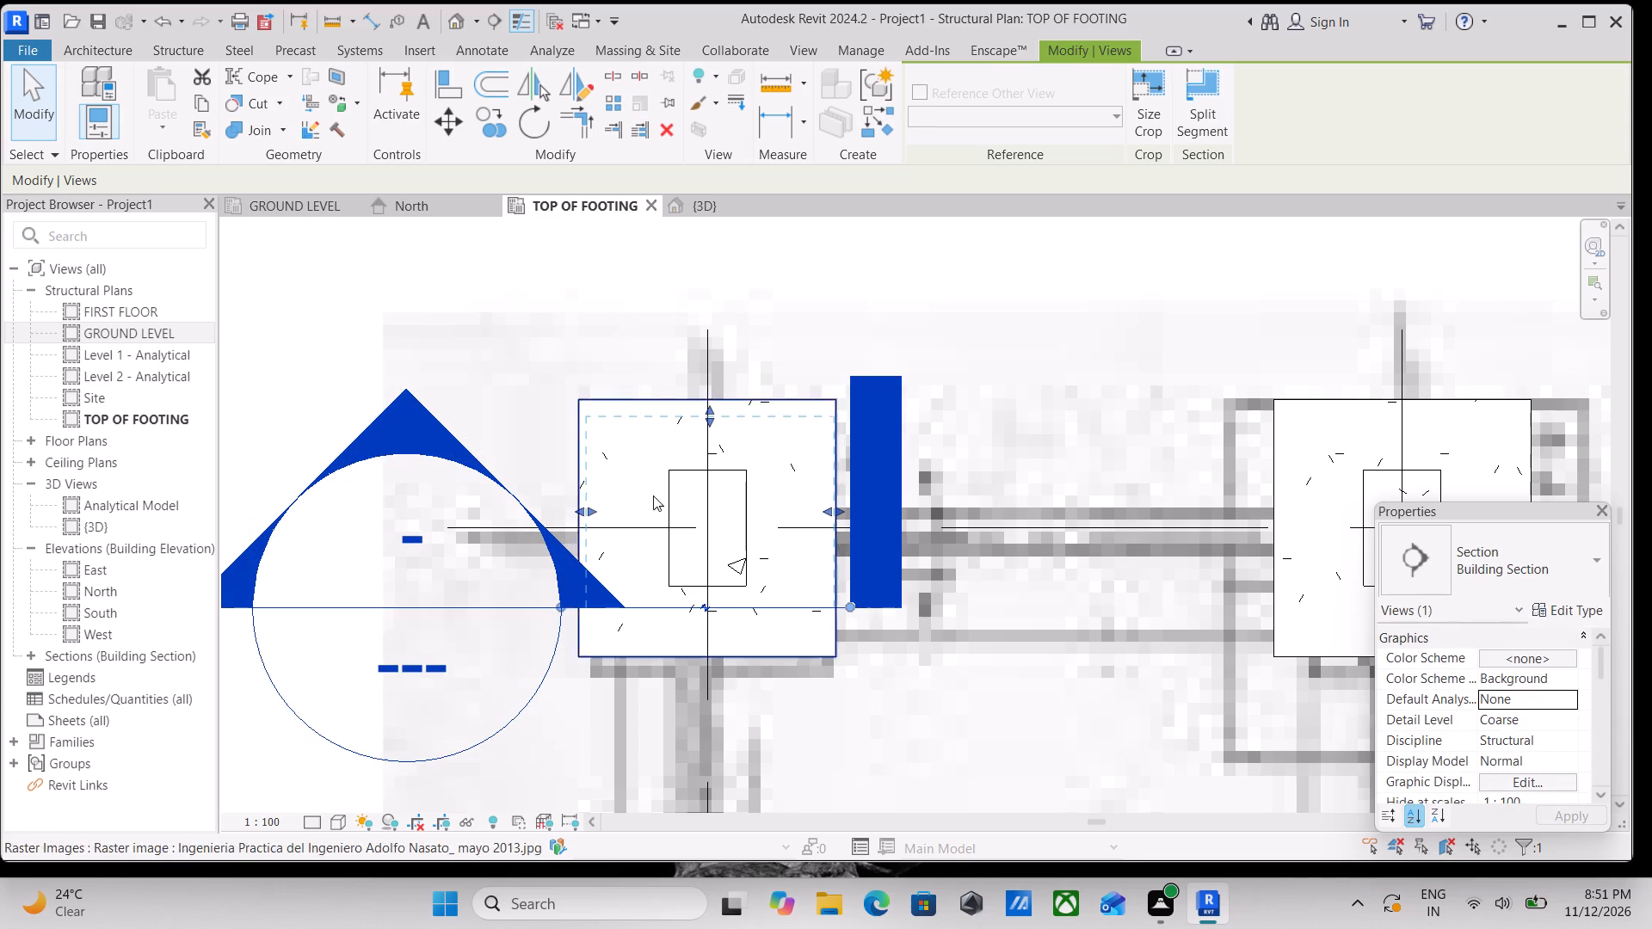
Open the view of the new section through the A1 footing.
{"action": "right_click", "coordinate": [792, 417]}
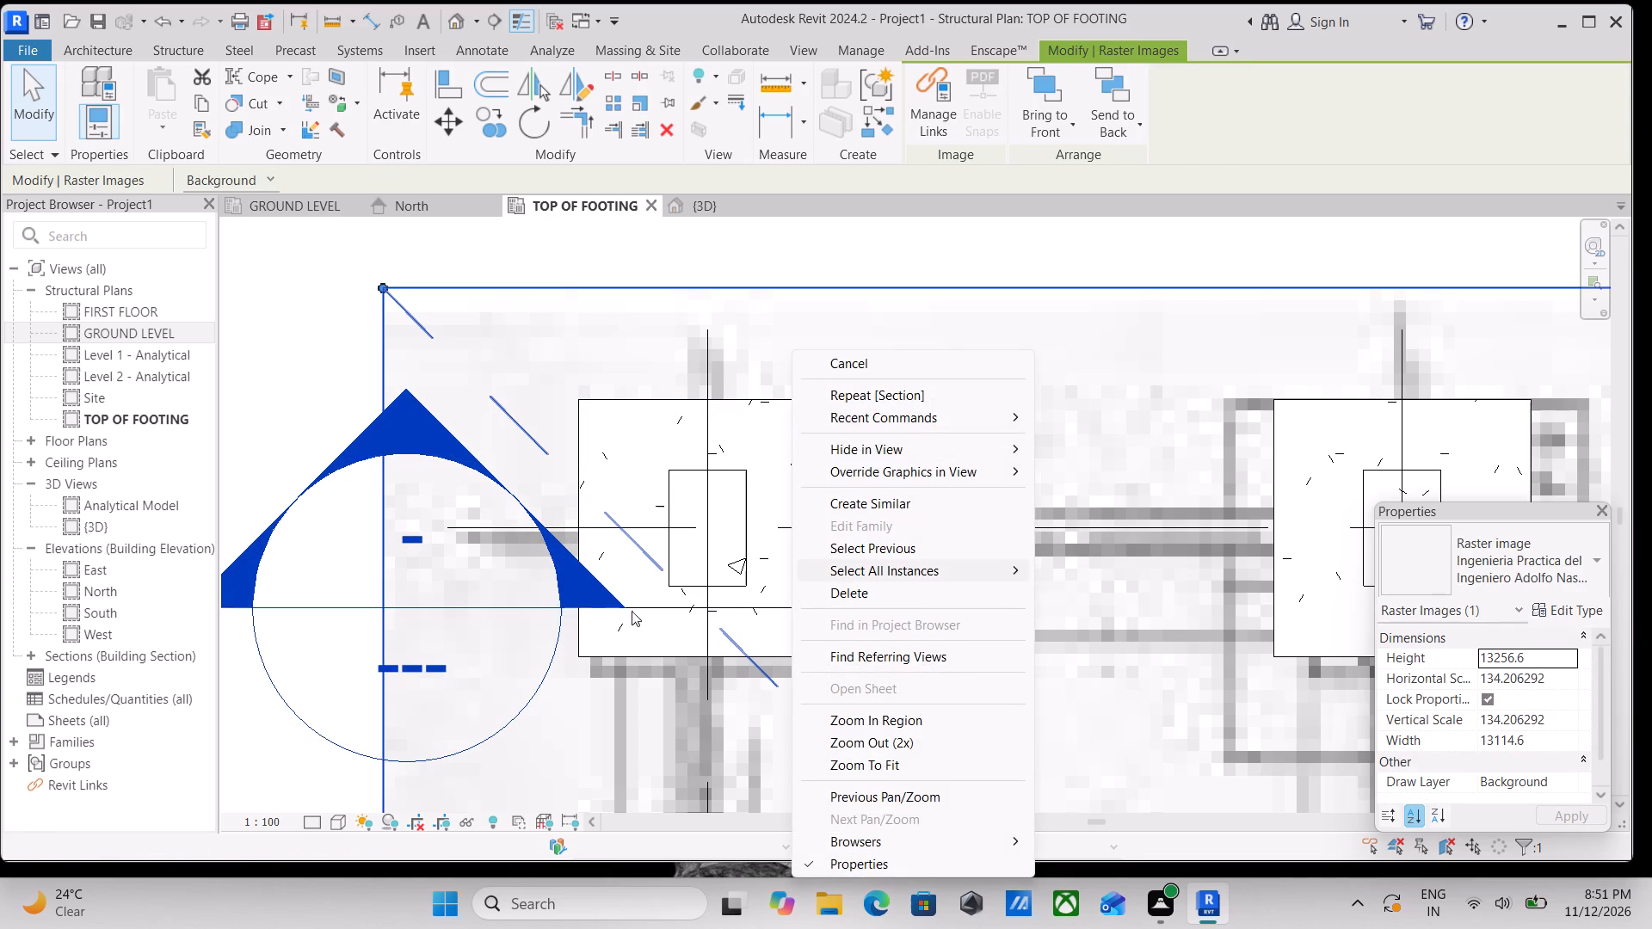
{"action": "left_click", "coordinate": [537, 544]}
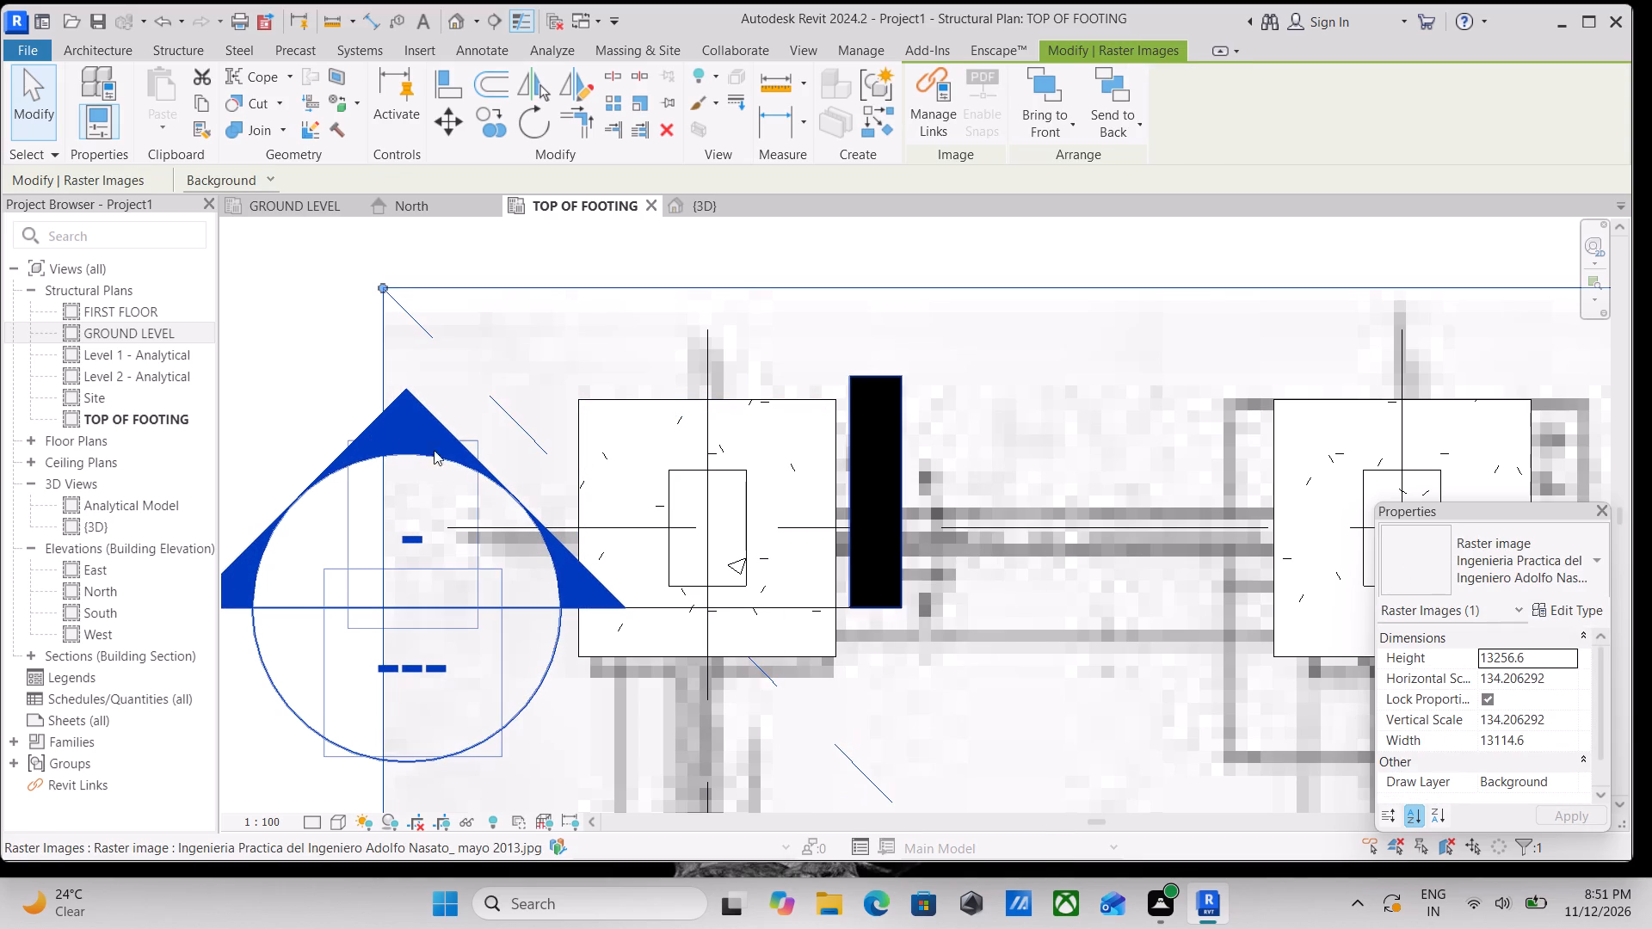
{"action": "scroll", "coordinate": [472, 462], "scroll_direction": "down", "scroll_amount": 2}
{"action": "middle_click_drag", "start_coordinate": [477, 464], "coordinate": [780, 471]}
{"action": "scroll", "coordinate": [780, 471], "scroll_direction": "up", "scroll_amount": 1}
{"action": "left_click", "coordinate": [712, 428]}
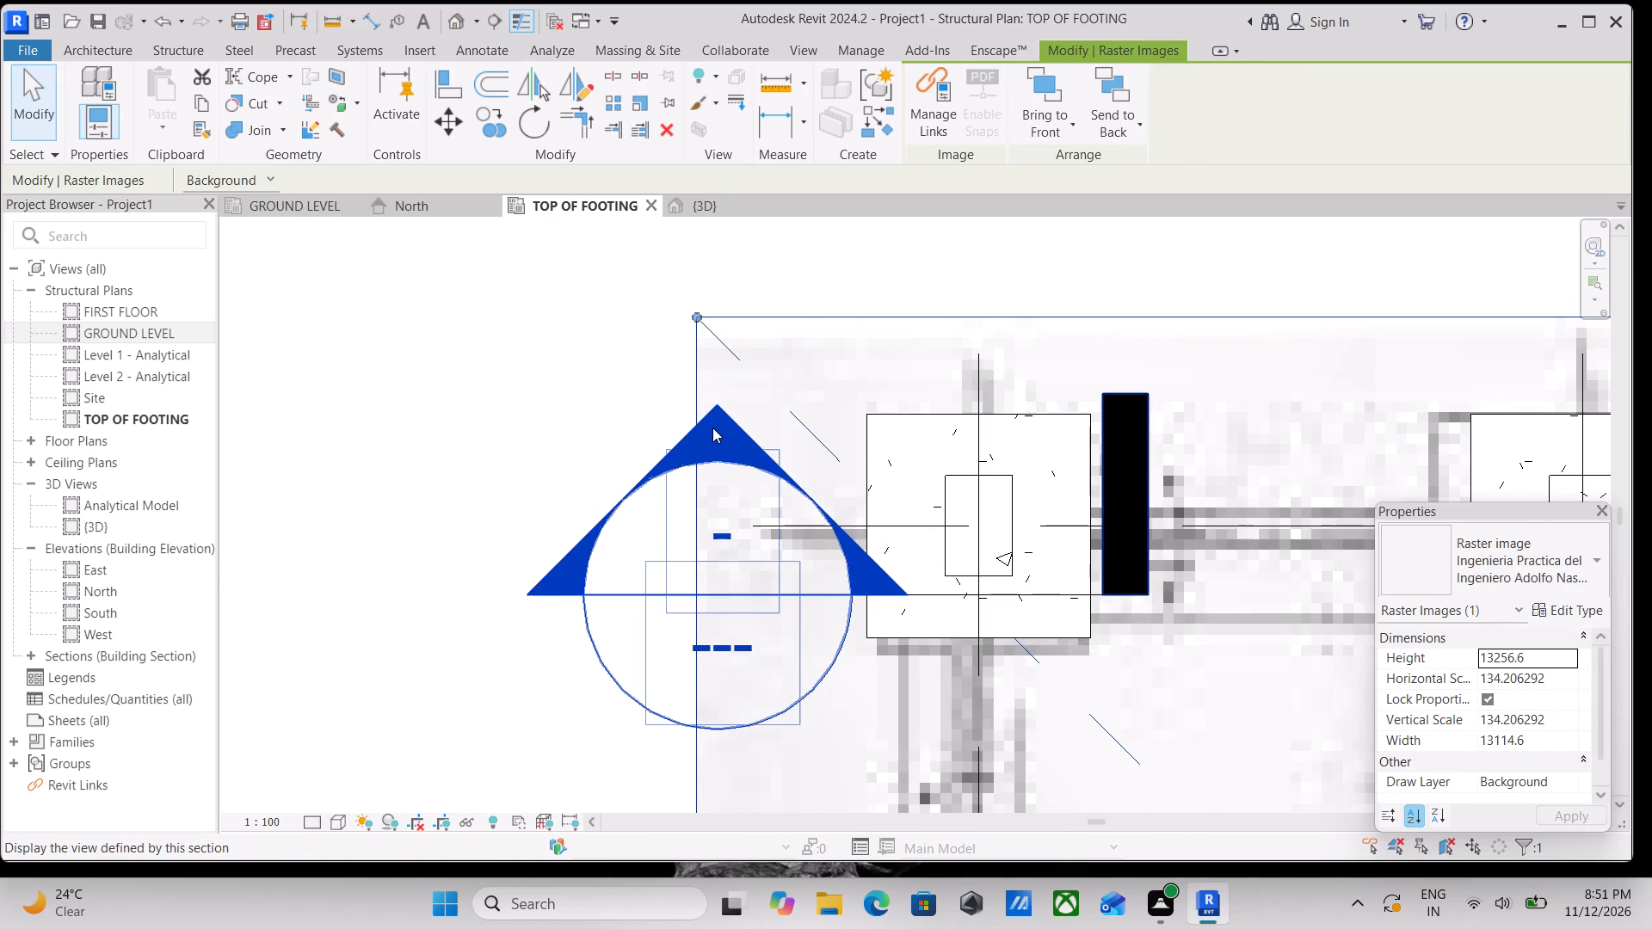
{"action": "left_click", "coordinate": [717, 453]}
{"action": "right_click", "coordinate": [717, 434]}
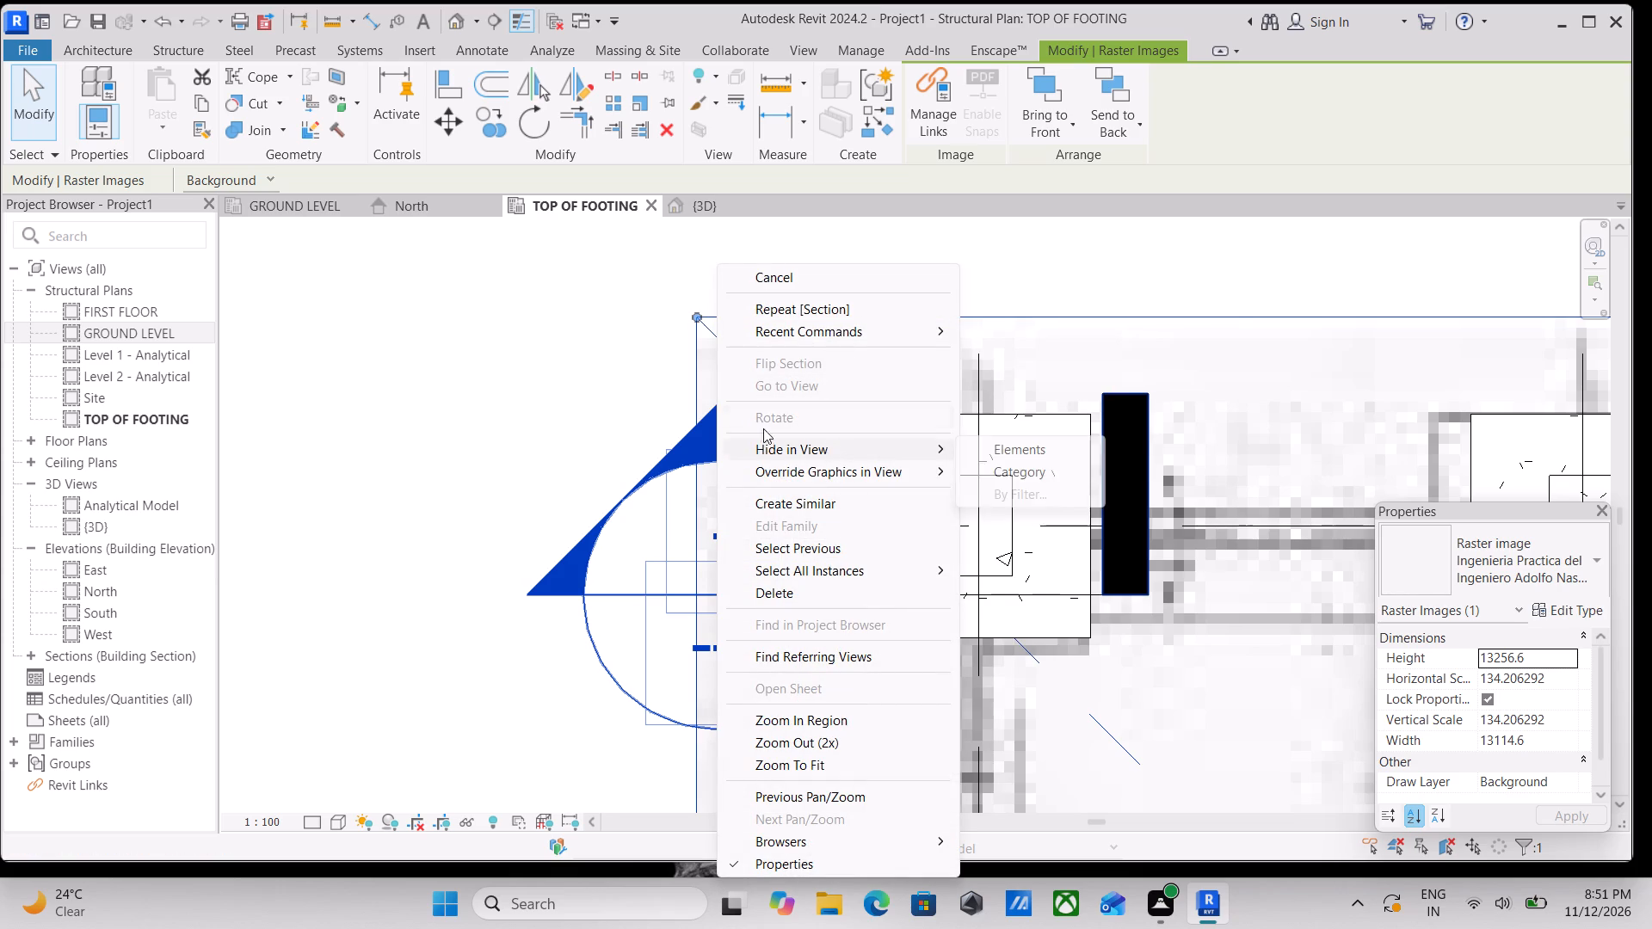
{"action": "left_click", "coordinate": [698, 440]}
{"action": "triple_click", "coordinate": [708, 440]}
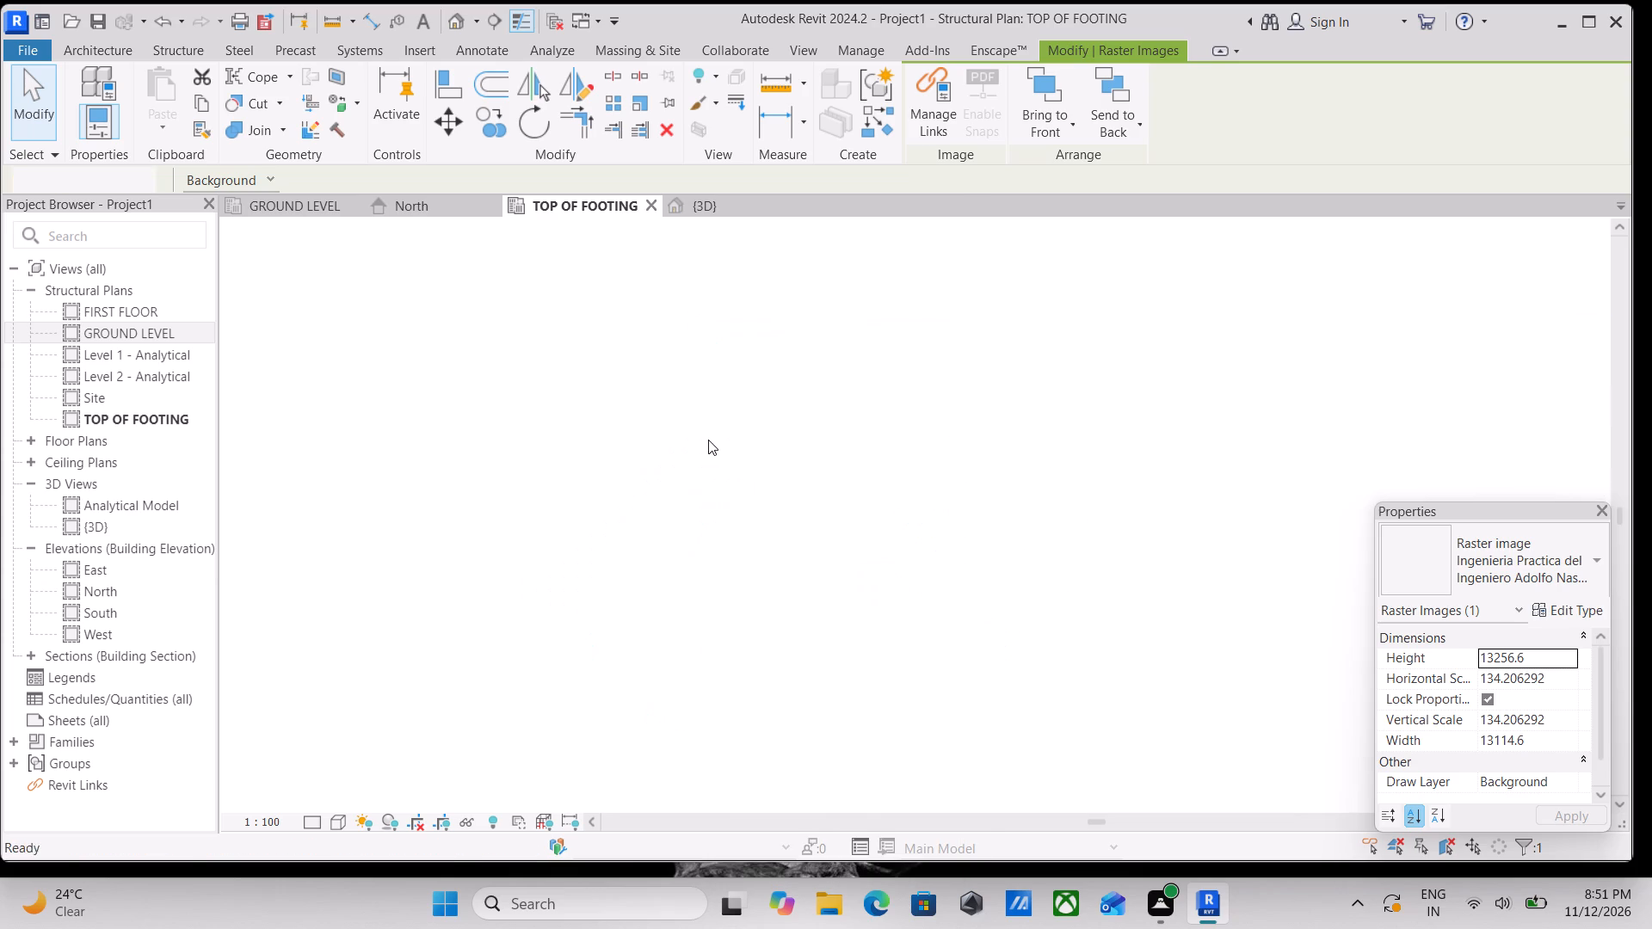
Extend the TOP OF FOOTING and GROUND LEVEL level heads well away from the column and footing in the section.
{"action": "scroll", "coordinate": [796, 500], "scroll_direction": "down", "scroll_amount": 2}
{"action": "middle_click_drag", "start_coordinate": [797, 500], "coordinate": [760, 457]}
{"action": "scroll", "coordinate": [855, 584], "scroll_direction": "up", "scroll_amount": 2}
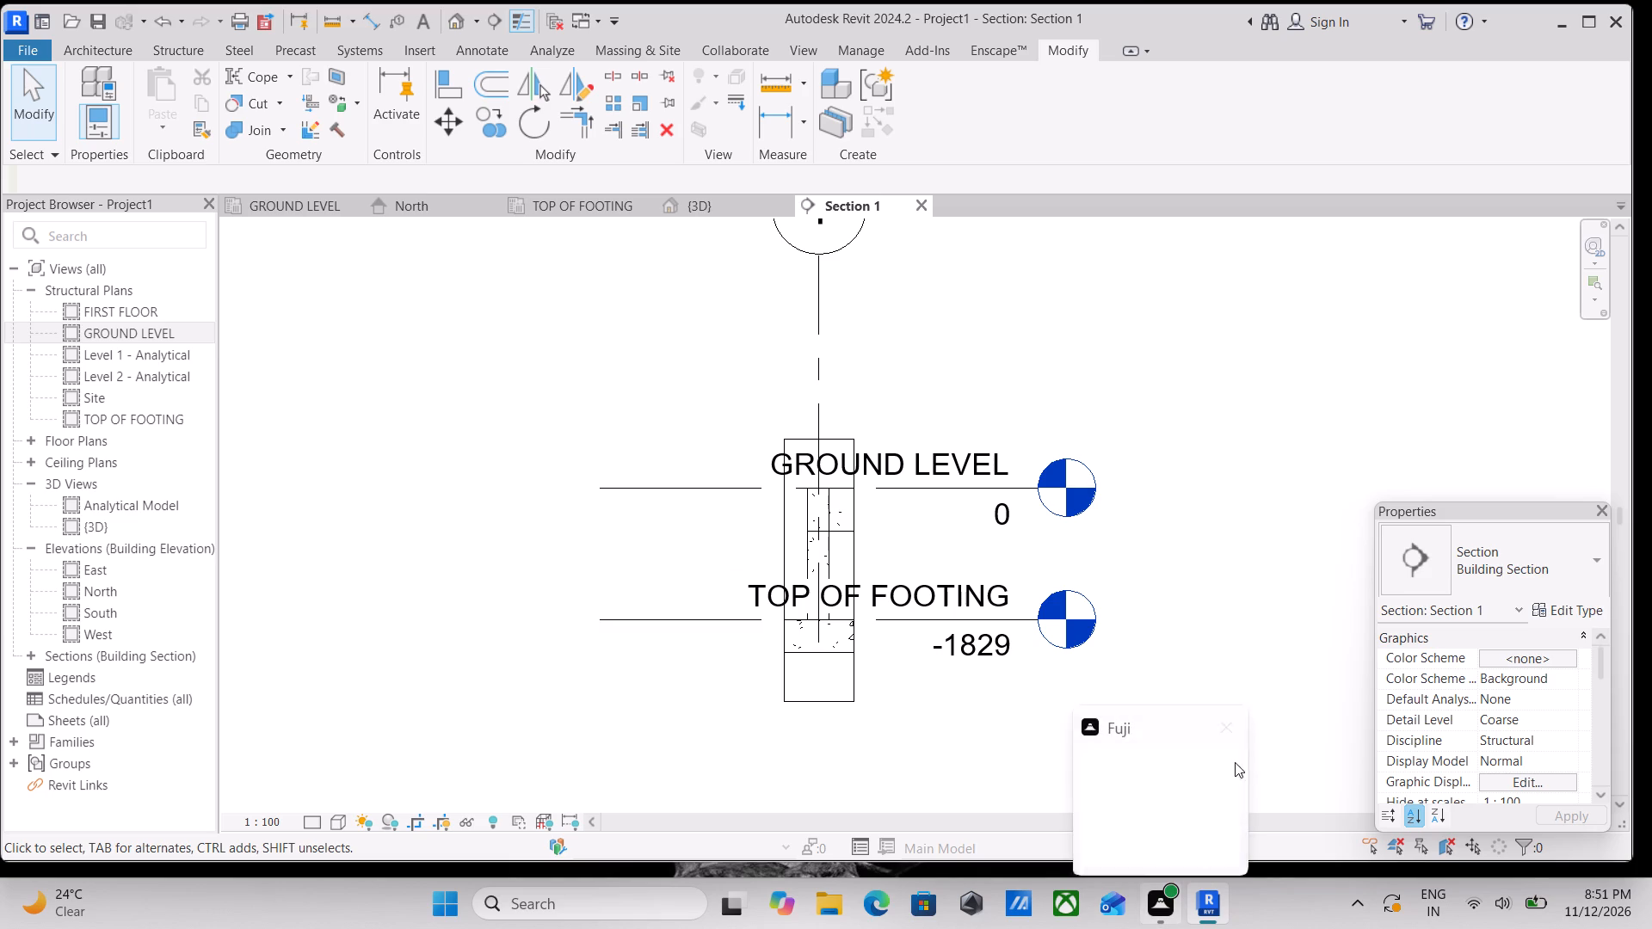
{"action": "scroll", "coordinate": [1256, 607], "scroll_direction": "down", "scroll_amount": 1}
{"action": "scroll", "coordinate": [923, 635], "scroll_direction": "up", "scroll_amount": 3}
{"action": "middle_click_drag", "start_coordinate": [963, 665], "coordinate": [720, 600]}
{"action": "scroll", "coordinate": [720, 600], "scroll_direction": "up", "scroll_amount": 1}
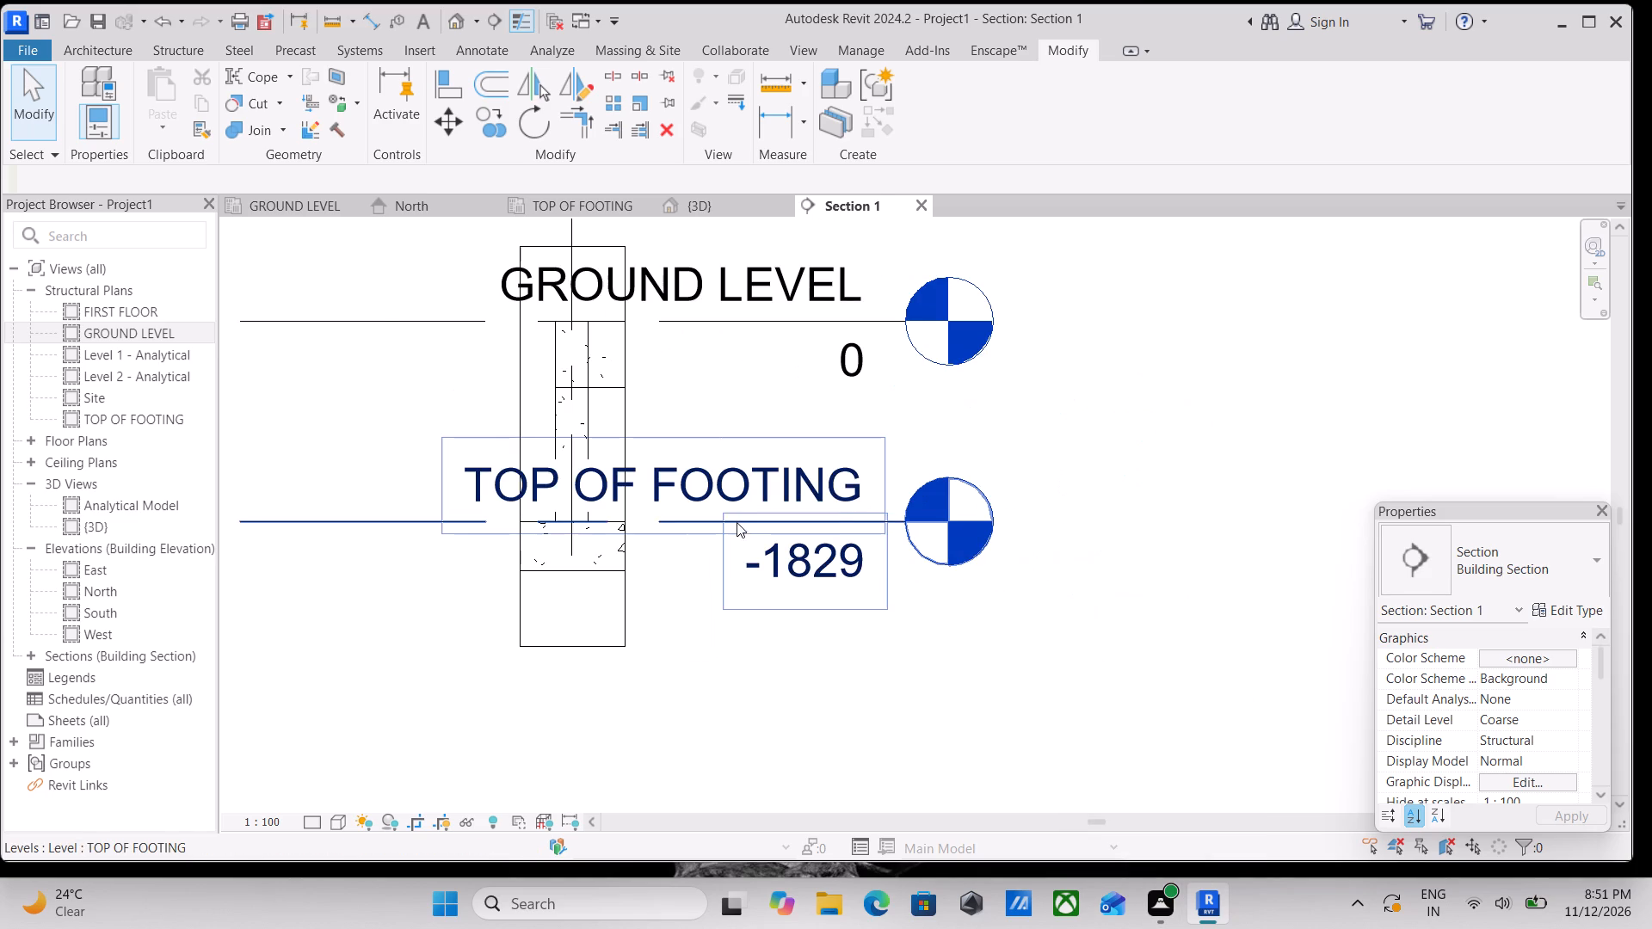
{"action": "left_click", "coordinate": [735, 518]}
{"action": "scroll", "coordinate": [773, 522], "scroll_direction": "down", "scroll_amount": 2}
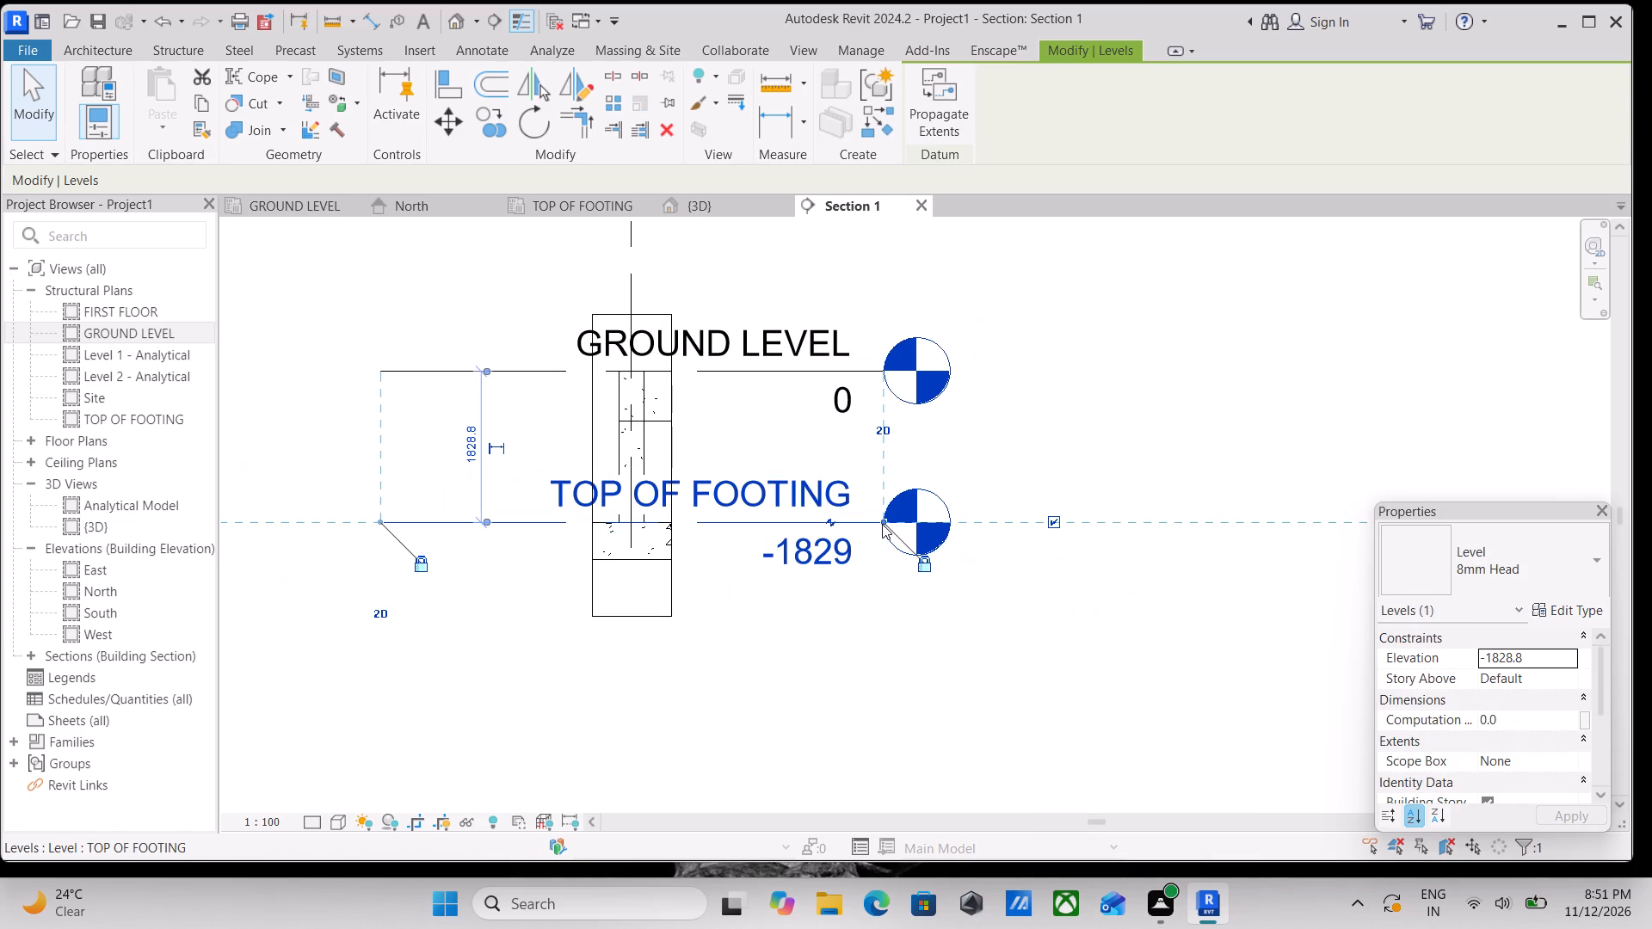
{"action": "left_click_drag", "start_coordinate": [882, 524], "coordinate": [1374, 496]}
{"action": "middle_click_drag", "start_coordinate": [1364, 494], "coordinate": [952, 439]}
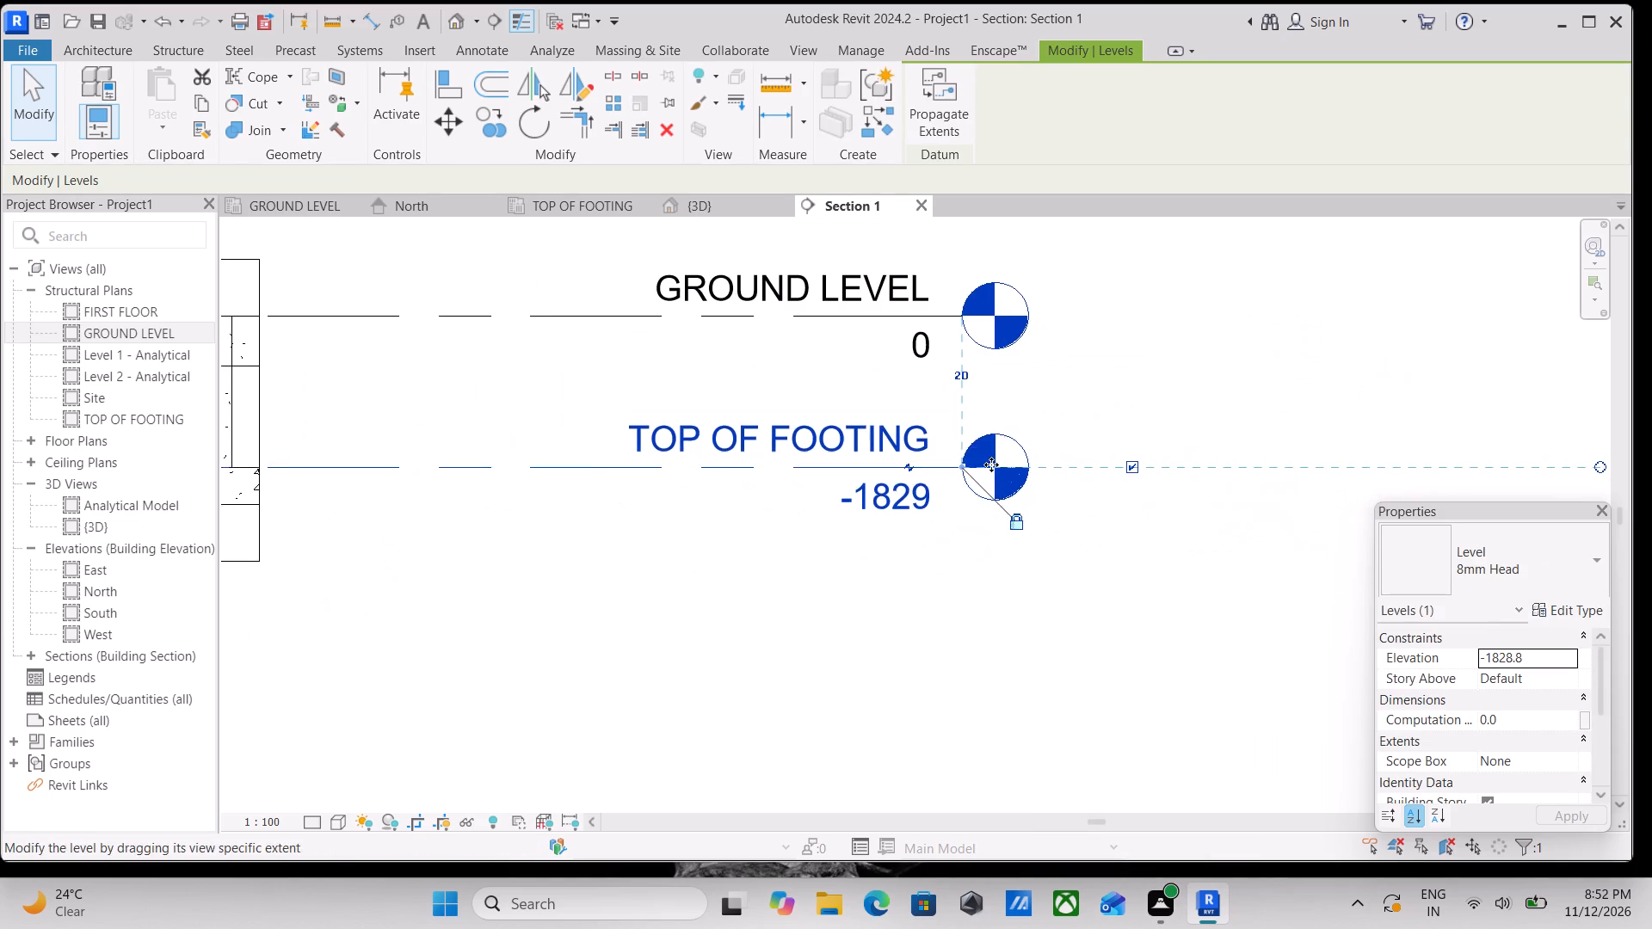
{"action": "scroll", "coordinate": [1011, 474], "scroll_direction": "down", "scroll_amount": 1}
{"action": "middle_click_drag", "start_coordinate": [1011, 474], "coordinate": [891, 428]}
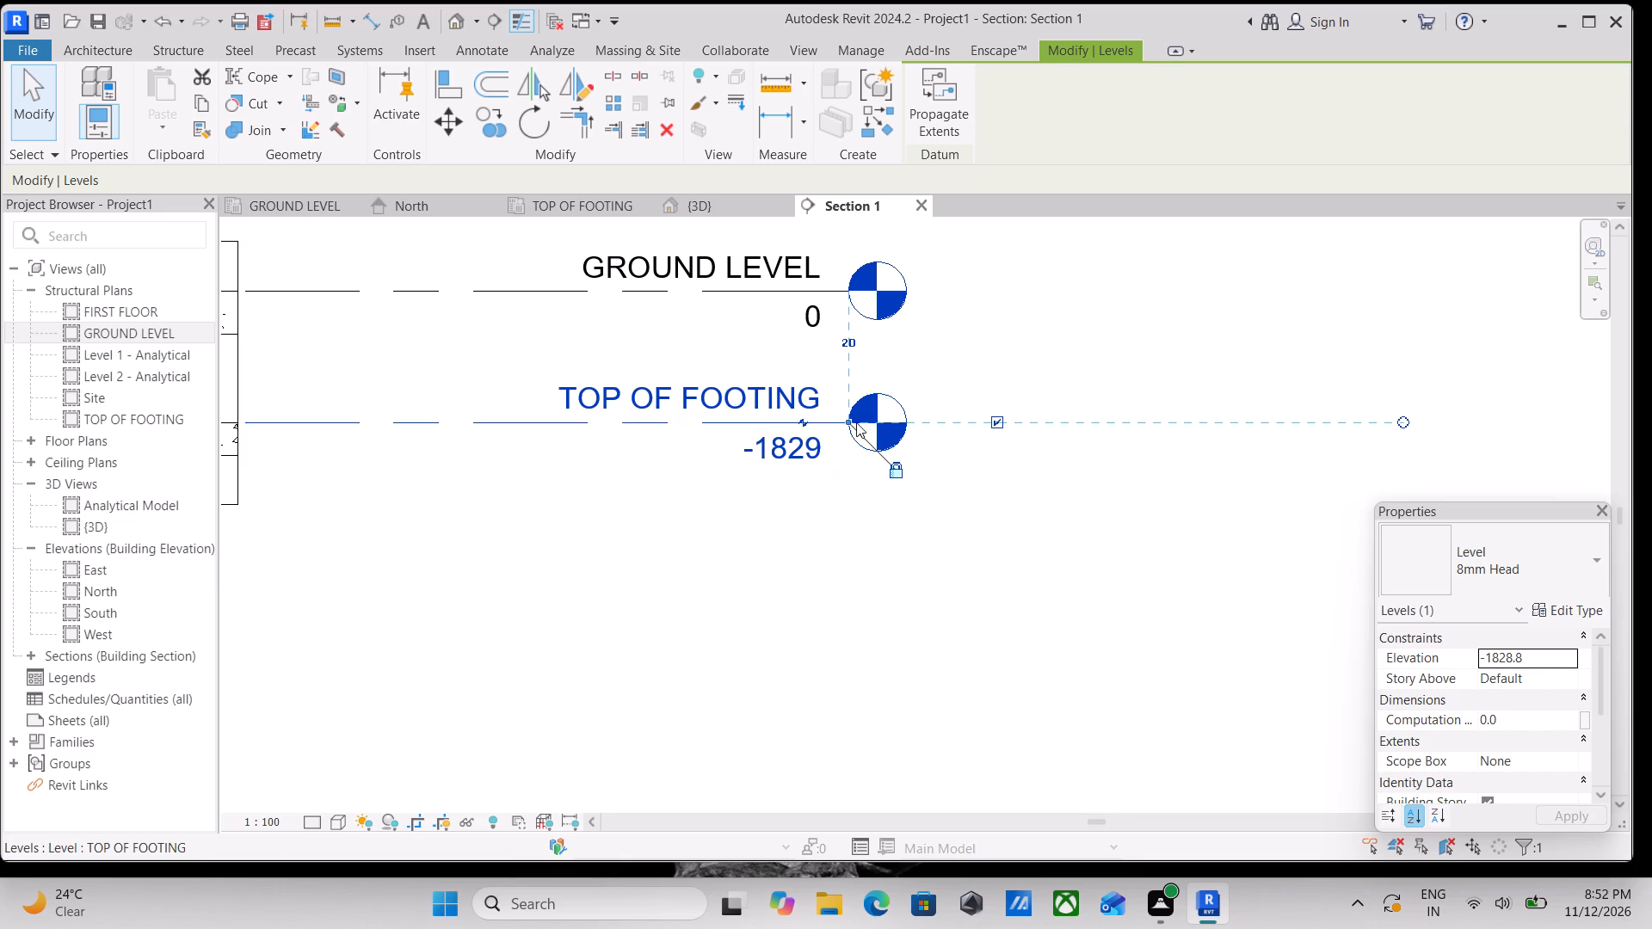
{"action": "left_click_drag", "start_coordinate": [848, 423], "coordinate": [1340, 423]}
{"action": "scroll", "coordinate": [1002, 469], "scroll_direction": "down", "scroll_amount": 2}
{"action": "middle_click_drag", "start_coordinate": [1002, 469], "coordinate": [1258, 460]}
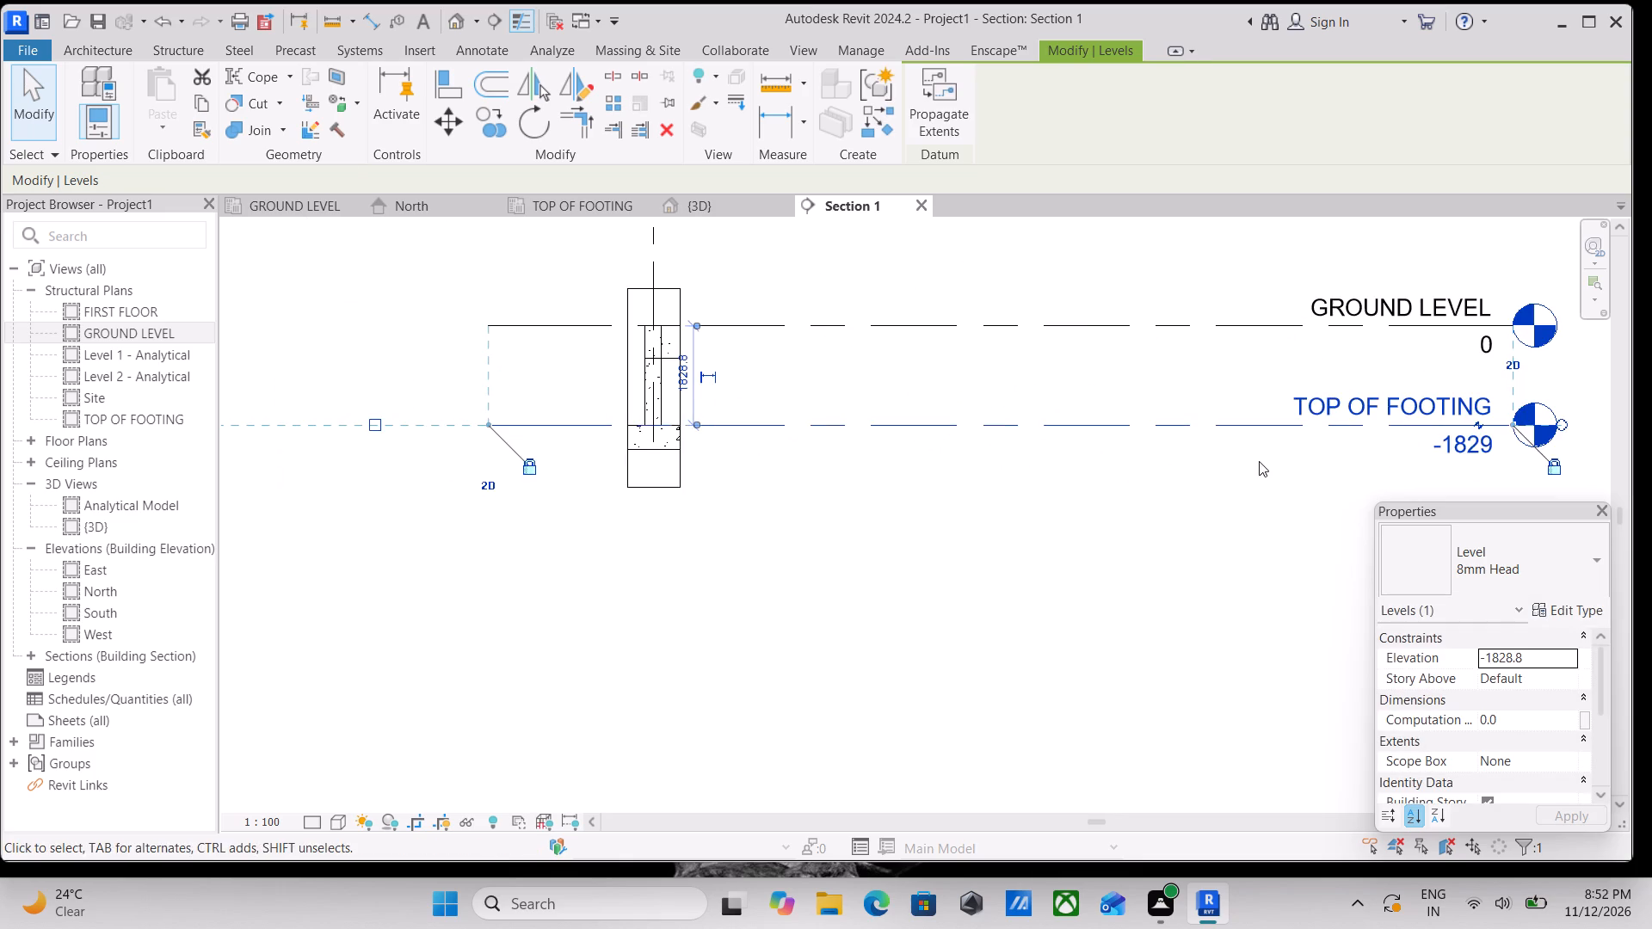
Widen the section's crop region on both sides beyond the A1 footing to include more of the ground-level beam.
{"action": "middle_click_drag", "start_coordinate": [734, 458], "coordinate": [848, 479]}
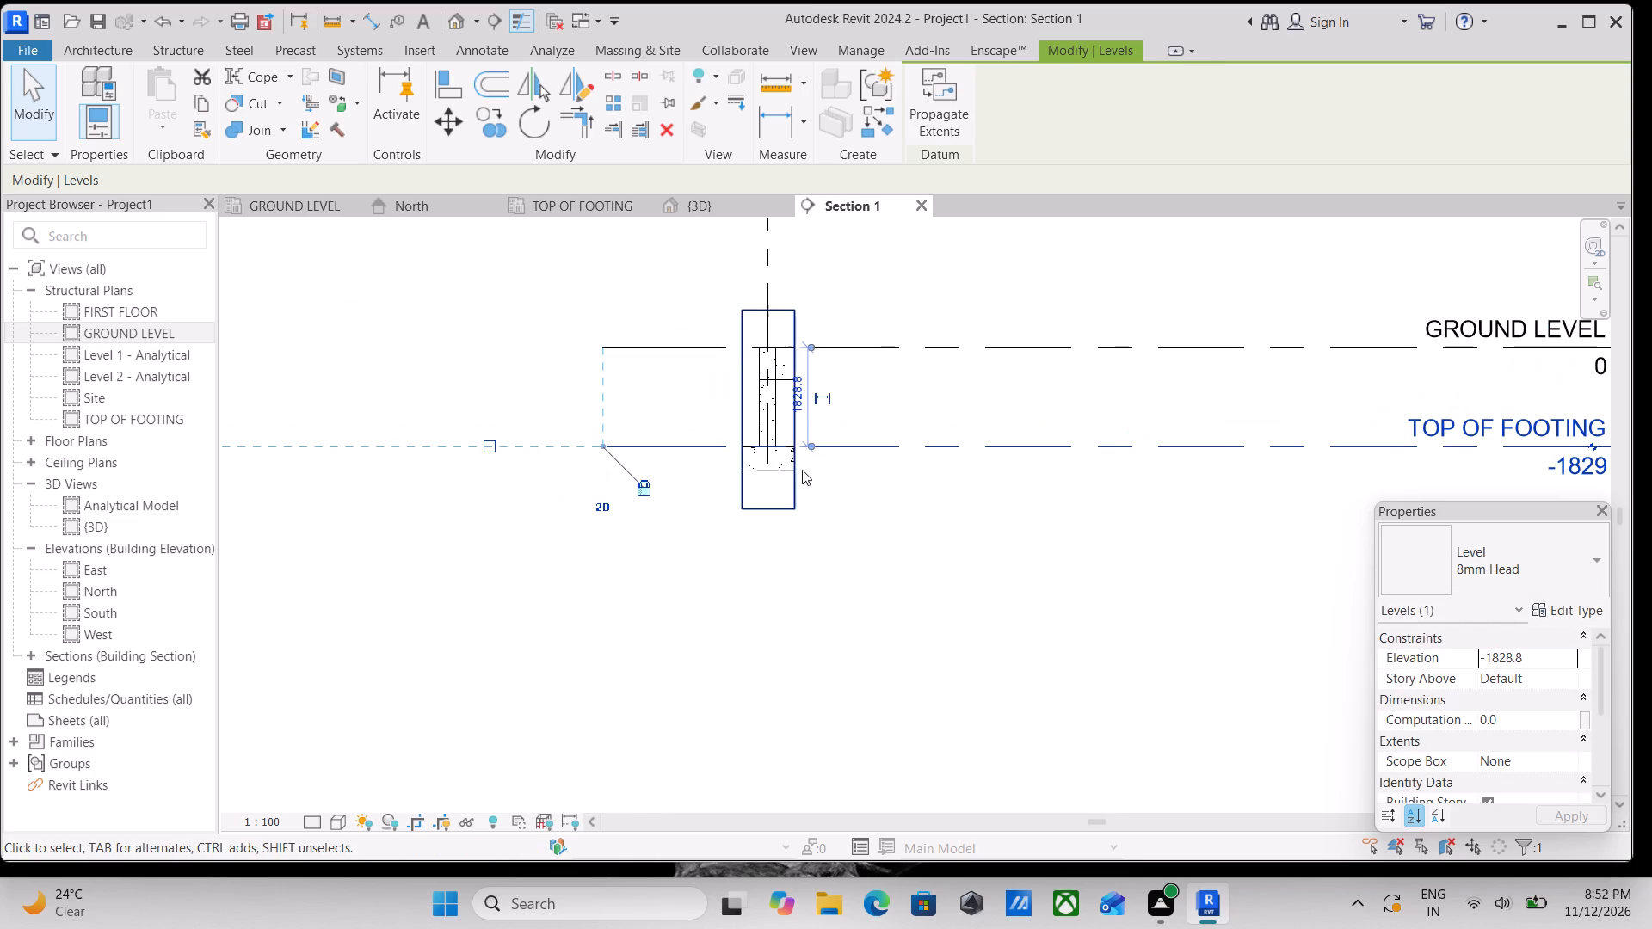
{"action": "scroll", "coordinate": [769, 439], "scroll_direction": "up", "scroll_amount": 2}
{"action": "scroll", "coordinate": [725, 376], "scroll_direction": "up", "scroll_amount": 3}
{"action": "left_click", "coordinate": [741, 387]}
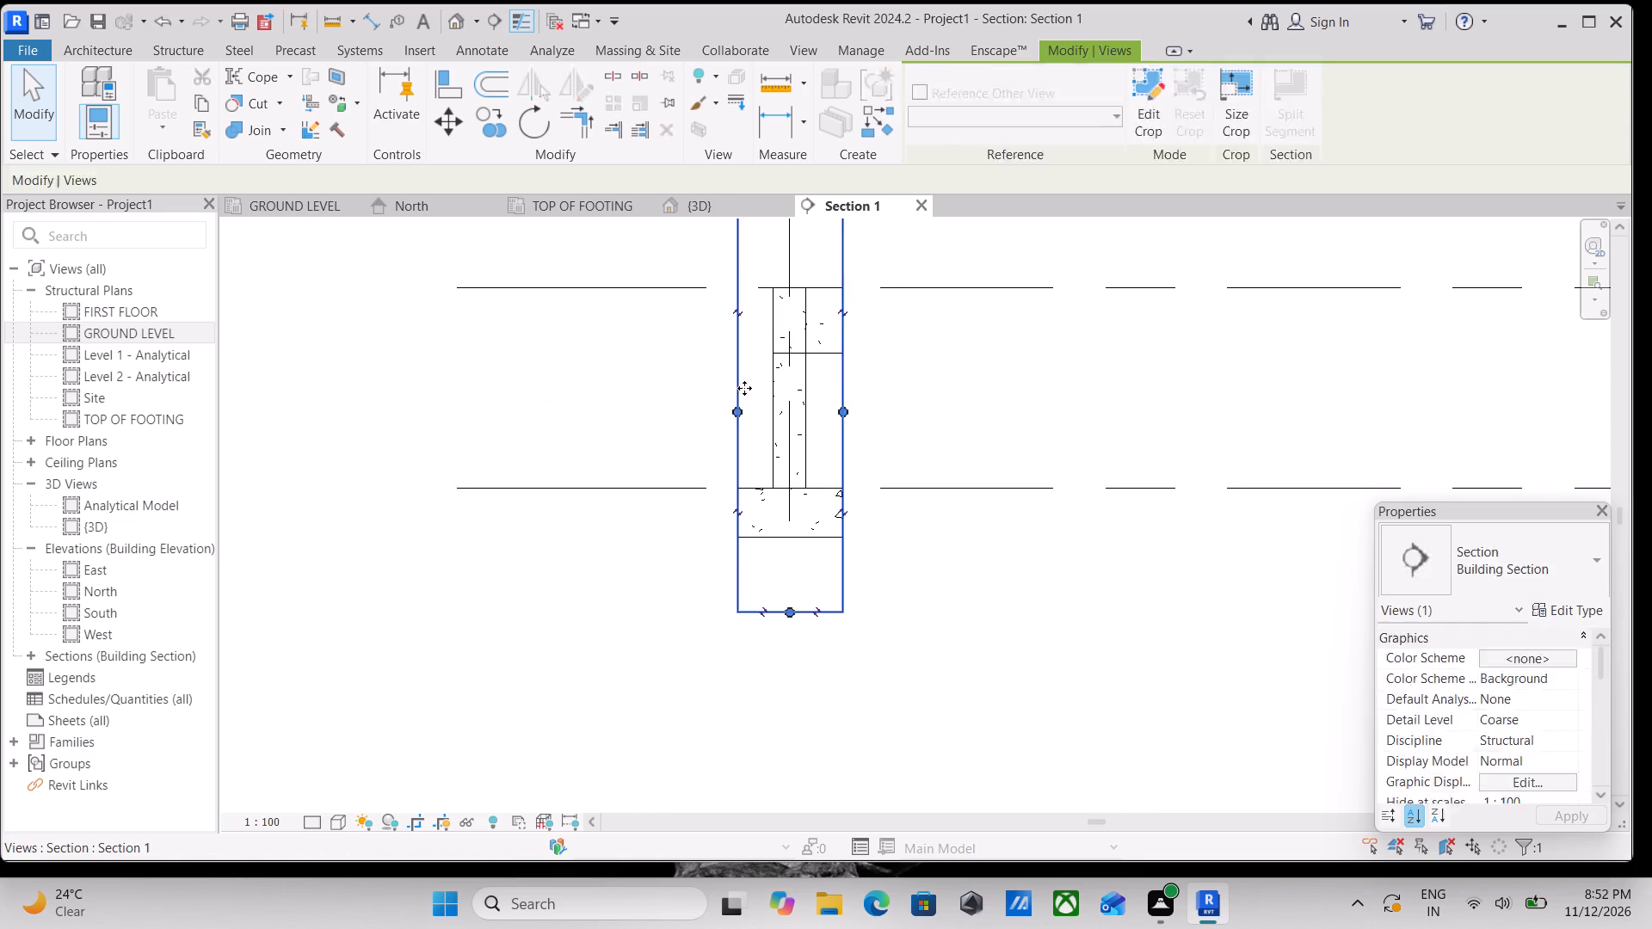
{"action": "left_click_drag", "start_coordinate": [843, 413], "coordinate": [934, 434]}
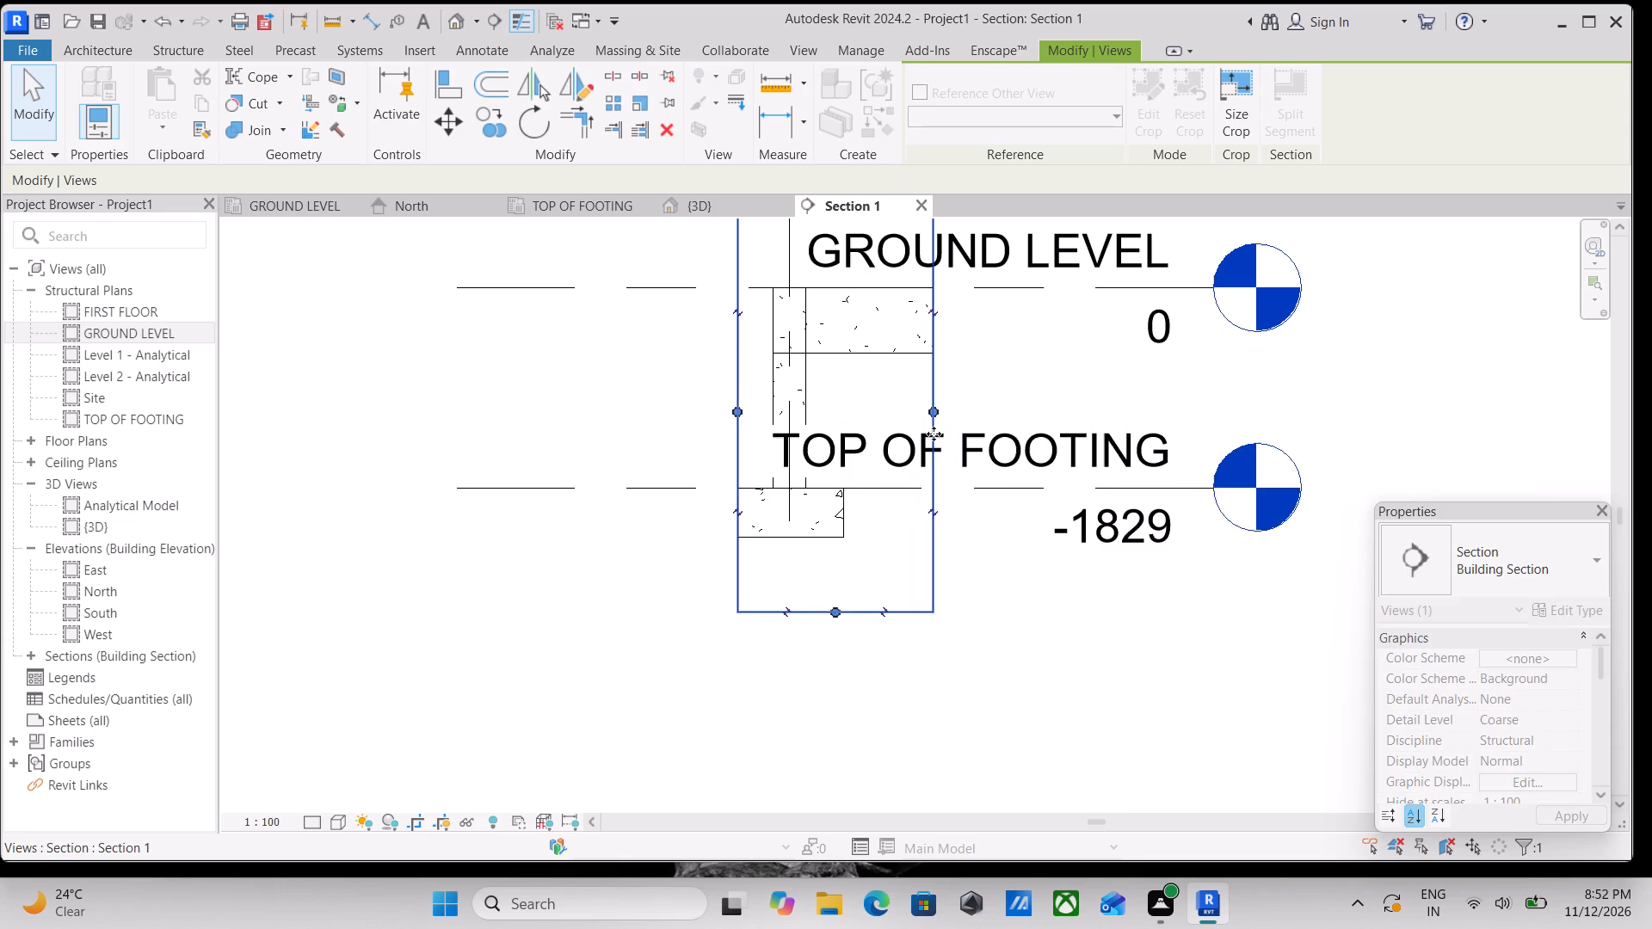
{"action": "left_click_drag", "start_coordinate": [729, 417], "coordinate": [674, 415]}
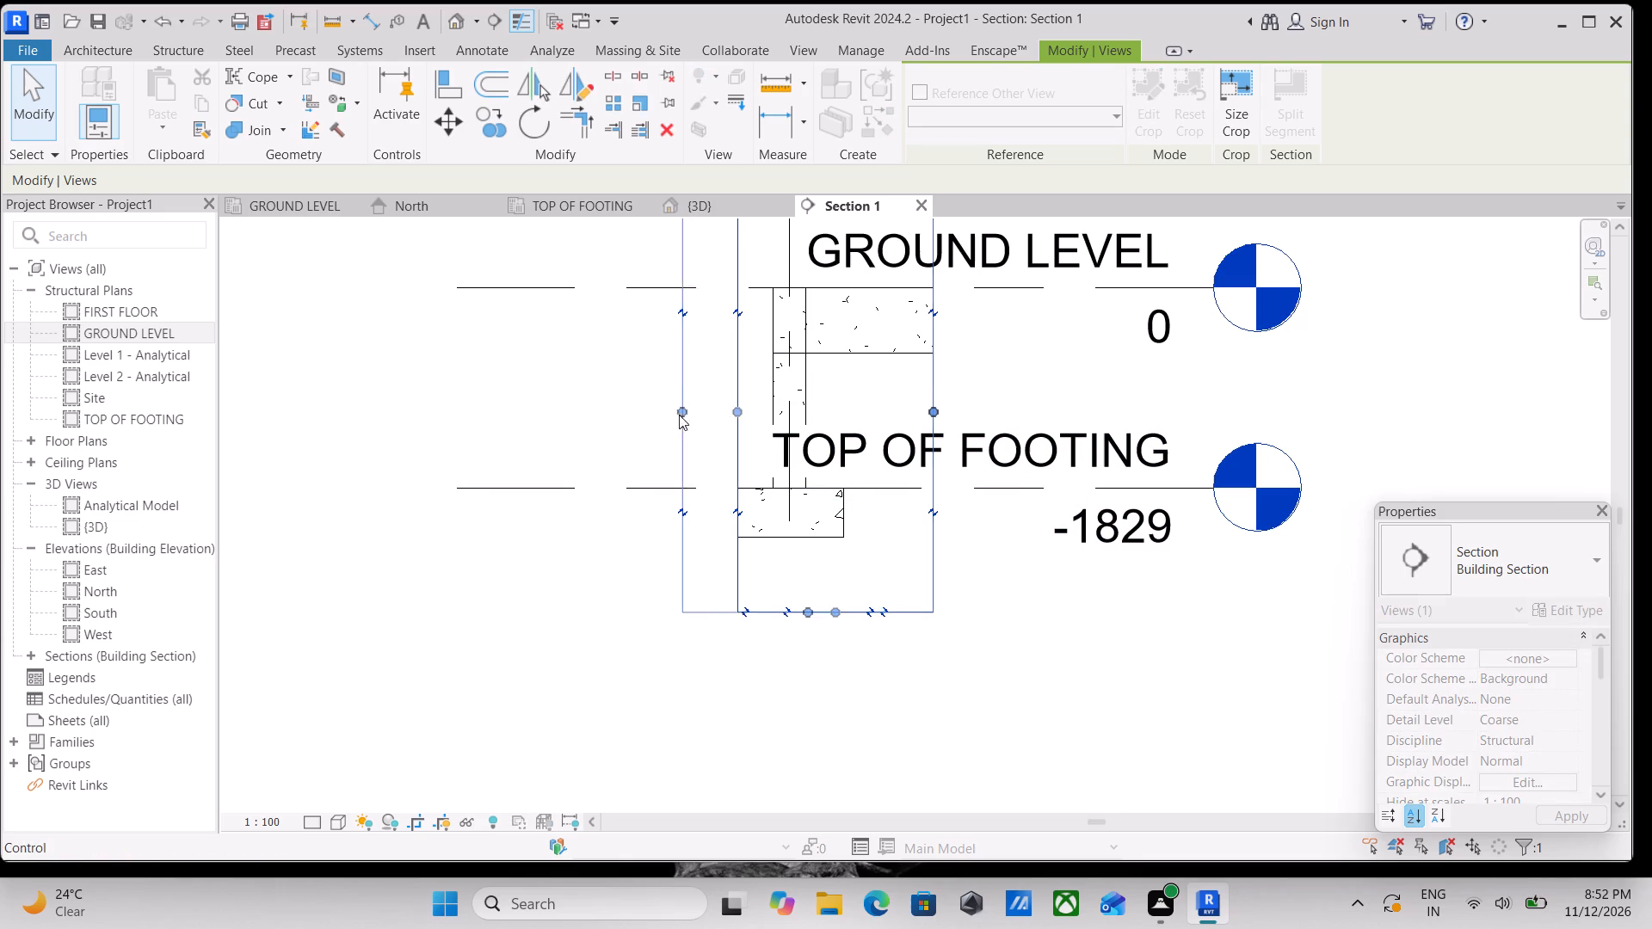
{"action": "middle_click_drag", "start_coordinate": [1024, 432], "coordinate": [812, 423]}
{"action": "scroll", "coordinate": [1020, 431], "scroll_direction": "down", "scroll_amount": 1}
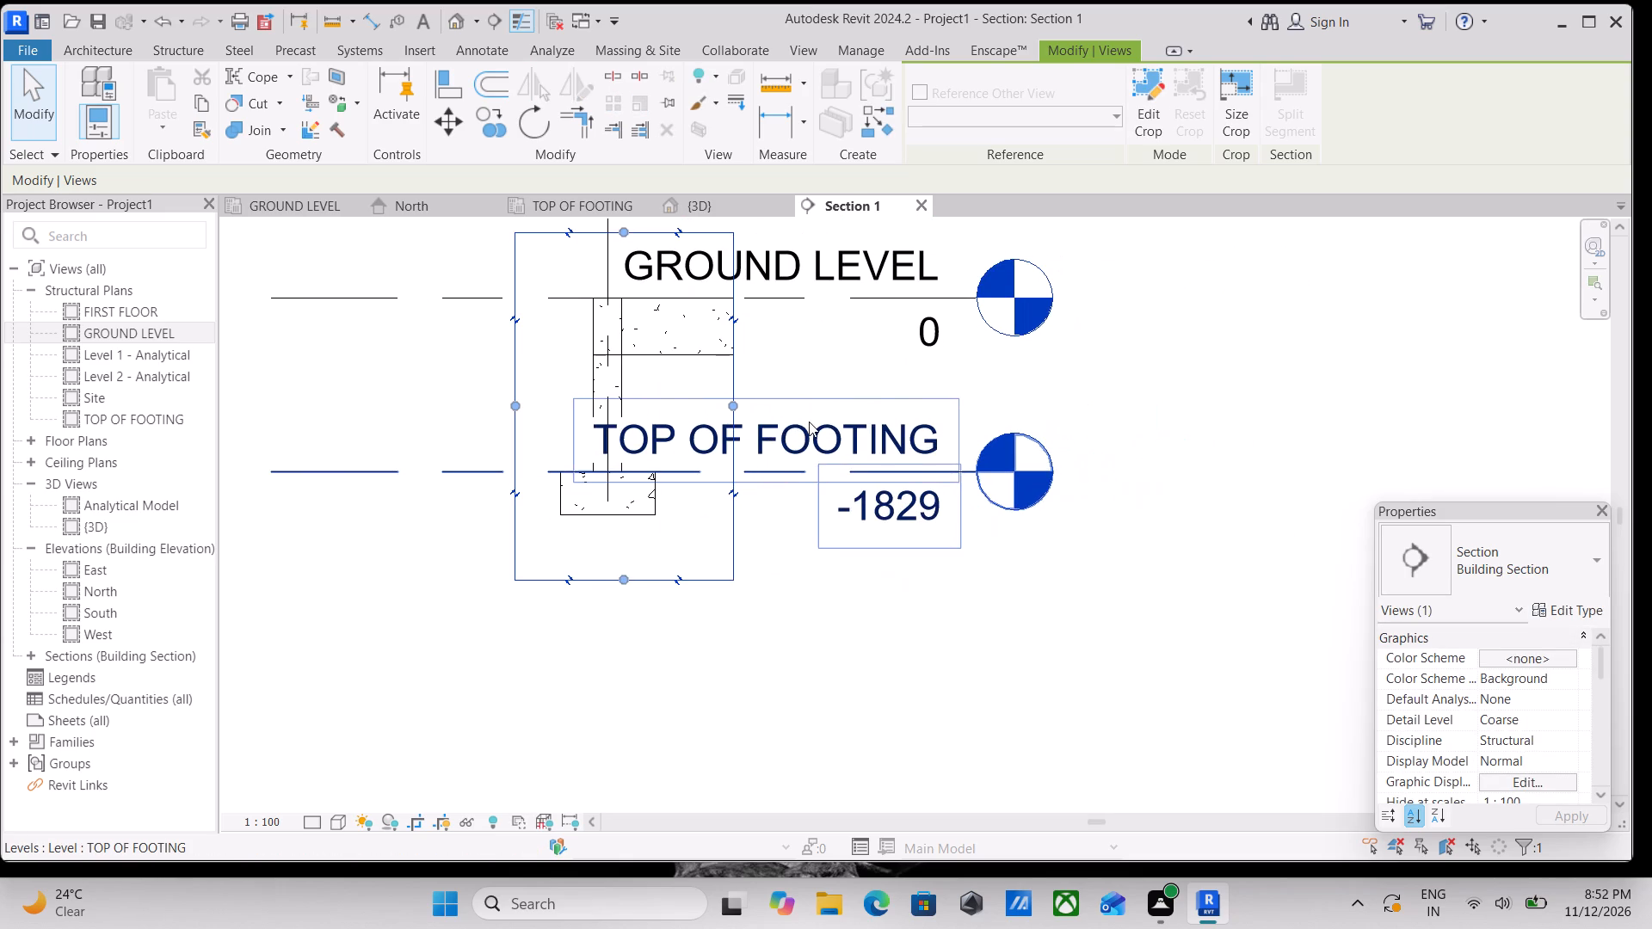
Extend the aligned TOP OF FOOTING and GROUND LEVEL level heads much farther beyond the section's crop region.
{"action": "scroll", "coordinate": [808, 532], "scroll_direction": "up", "scroll_amount": 3}
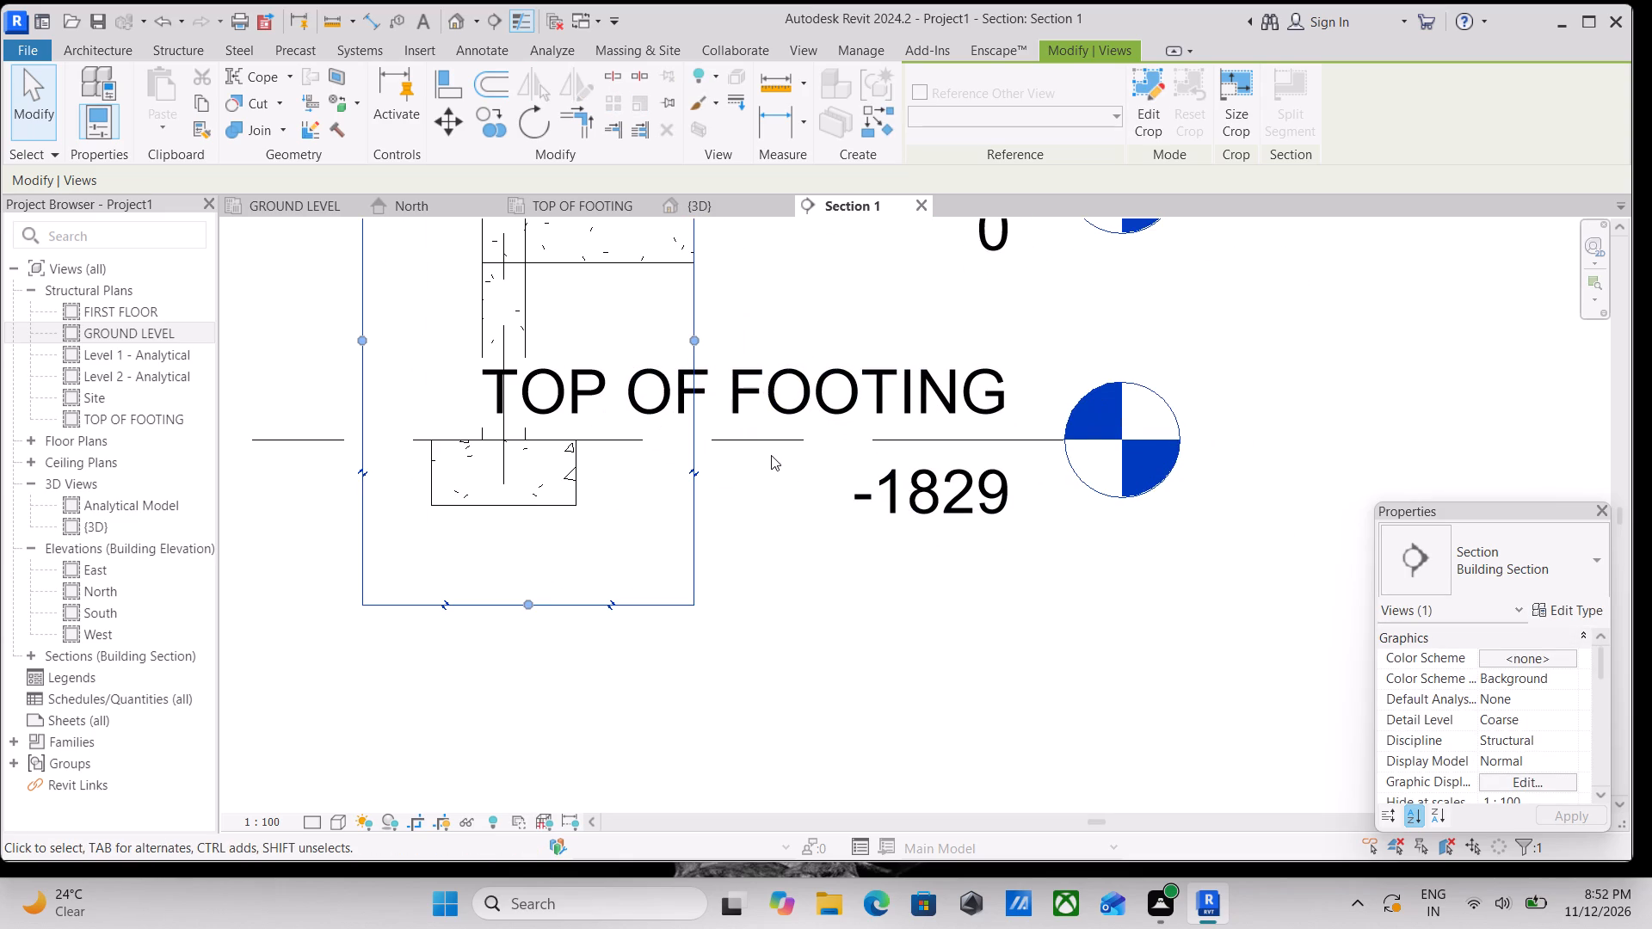
{"action": "left_click", "coordinate": [761, 428]}
{"action": "scroll", "coordinate": [761, 428], "scroll_direction": "down", "scroll_amount": 5}
{"action": "scroll", "coordinate": [910, 491], "scroll_direction": "down", "scroll_amount": 3}
{"action": "middle_click_drag", "start_coordinate": [1002, 513], "coordinate": [915, 498]}
{"action": "left_click_drag", "start_coordinate": [826, 433], "coordinate": [897, 435]}
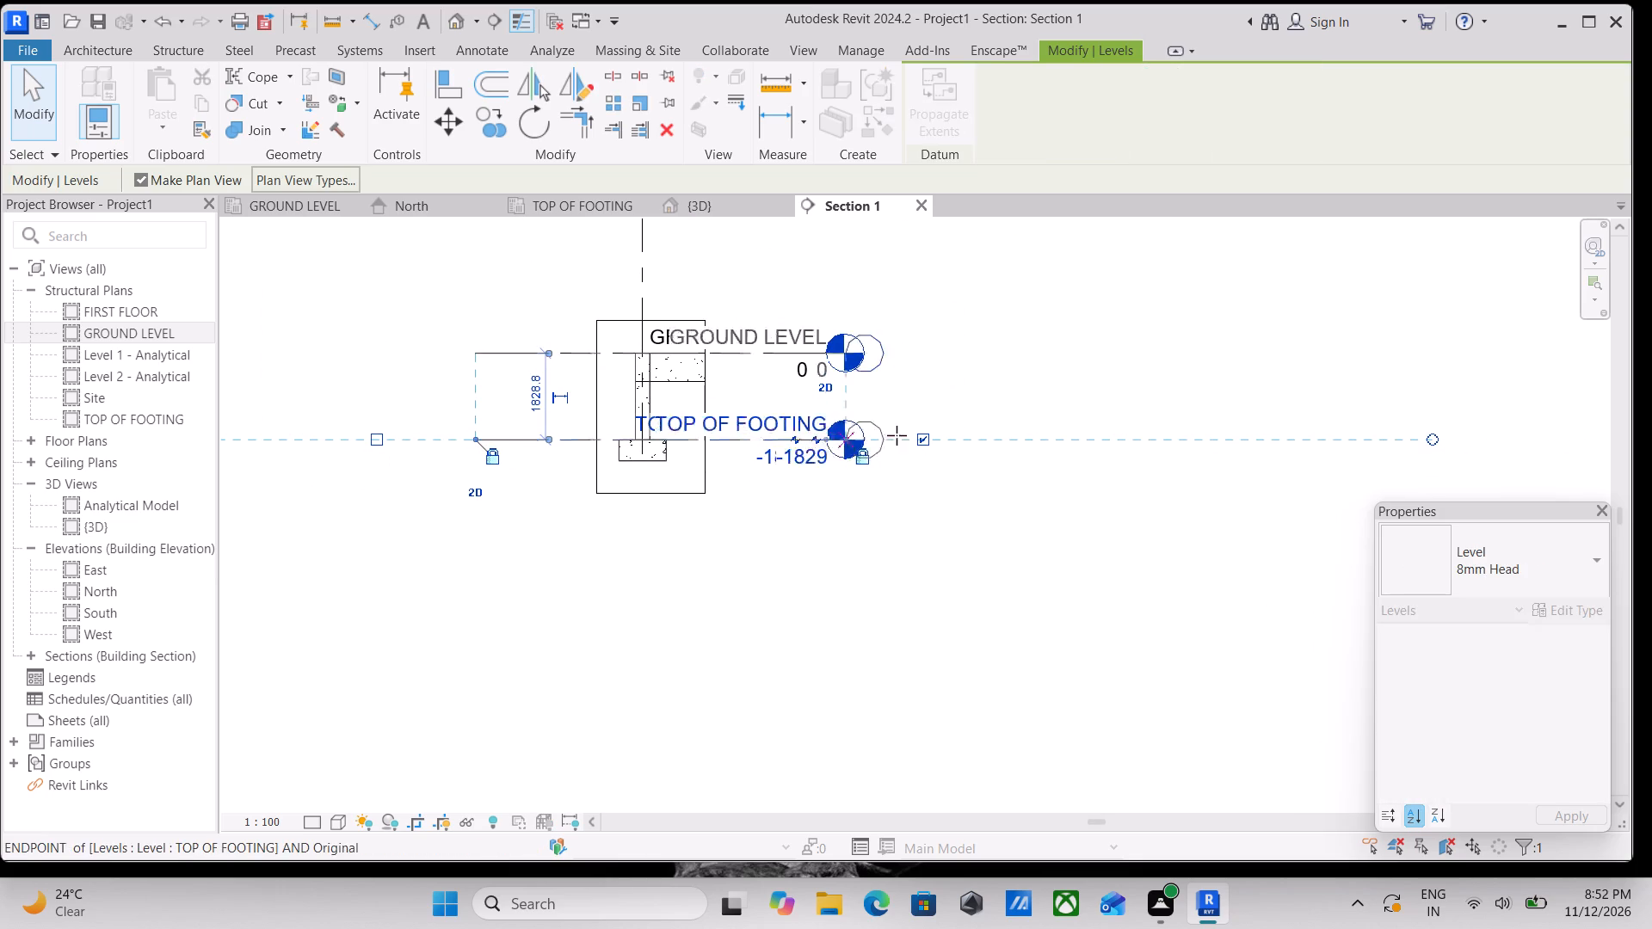
{"action": "left_click_drag", "start_coordinate": [897, 435], "coordinate": [1341, 431]}
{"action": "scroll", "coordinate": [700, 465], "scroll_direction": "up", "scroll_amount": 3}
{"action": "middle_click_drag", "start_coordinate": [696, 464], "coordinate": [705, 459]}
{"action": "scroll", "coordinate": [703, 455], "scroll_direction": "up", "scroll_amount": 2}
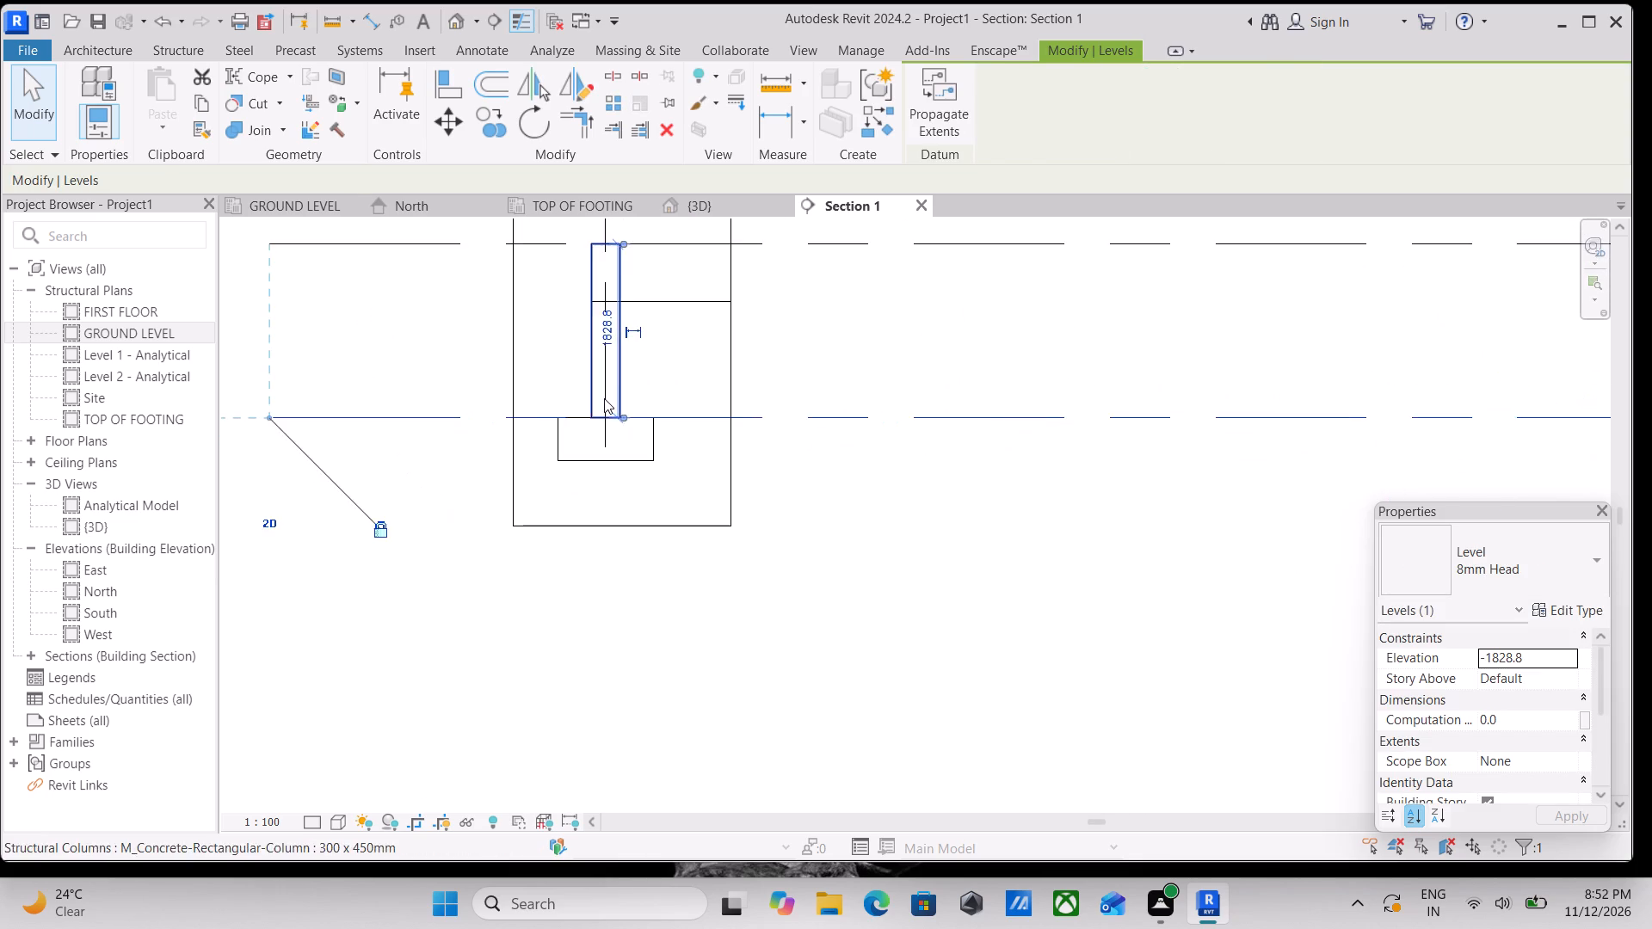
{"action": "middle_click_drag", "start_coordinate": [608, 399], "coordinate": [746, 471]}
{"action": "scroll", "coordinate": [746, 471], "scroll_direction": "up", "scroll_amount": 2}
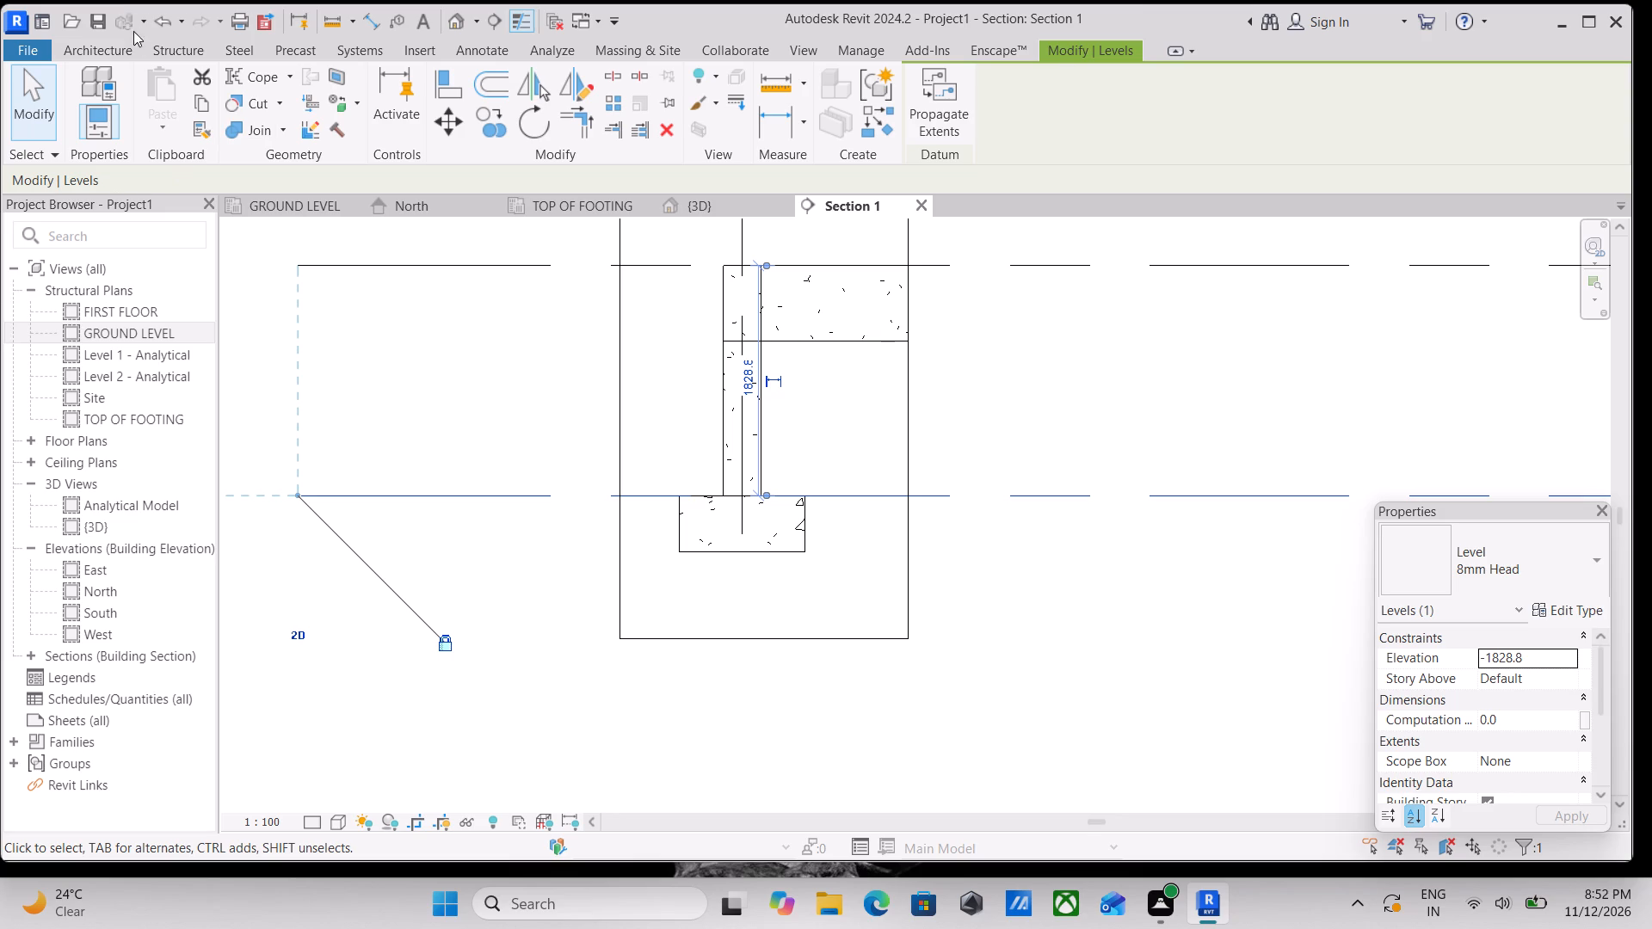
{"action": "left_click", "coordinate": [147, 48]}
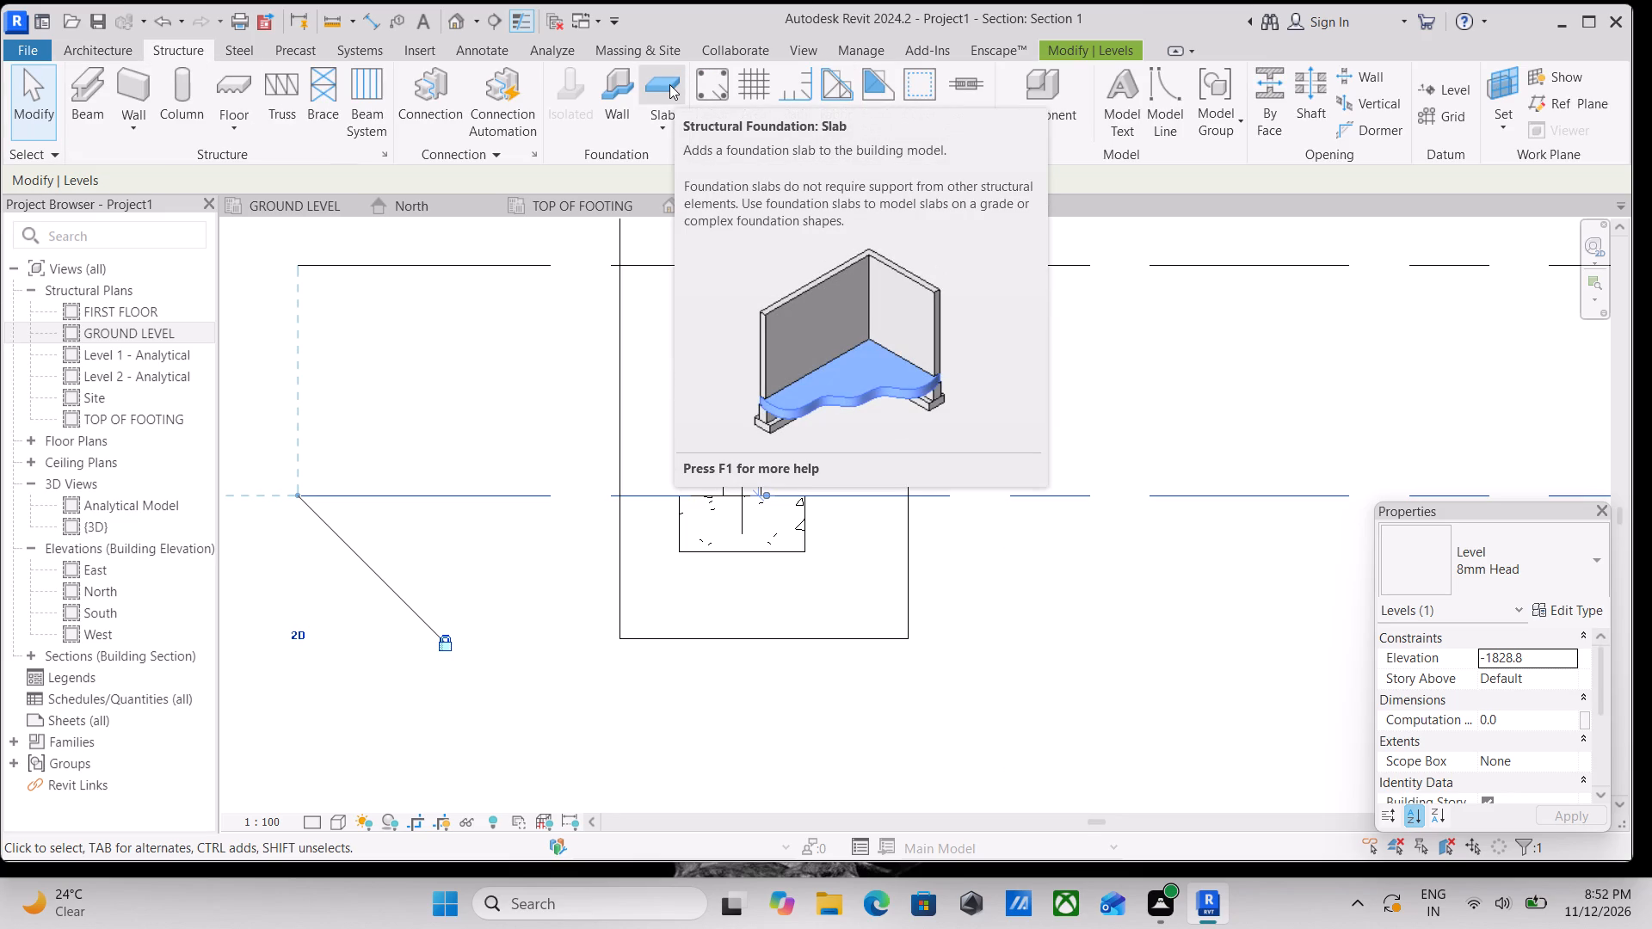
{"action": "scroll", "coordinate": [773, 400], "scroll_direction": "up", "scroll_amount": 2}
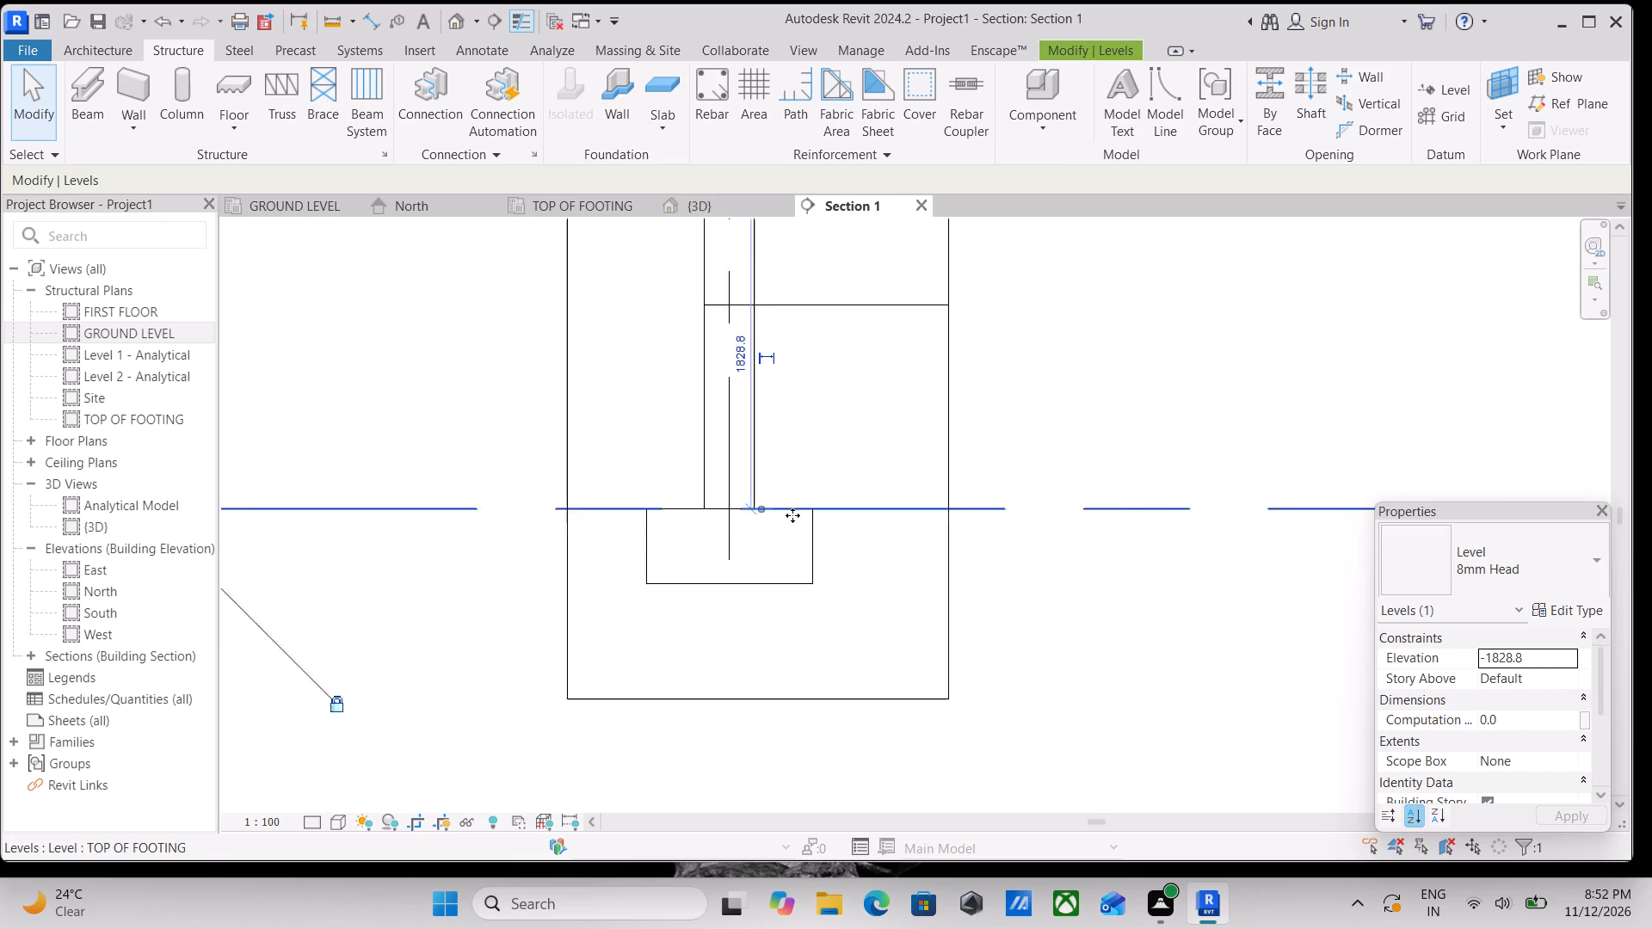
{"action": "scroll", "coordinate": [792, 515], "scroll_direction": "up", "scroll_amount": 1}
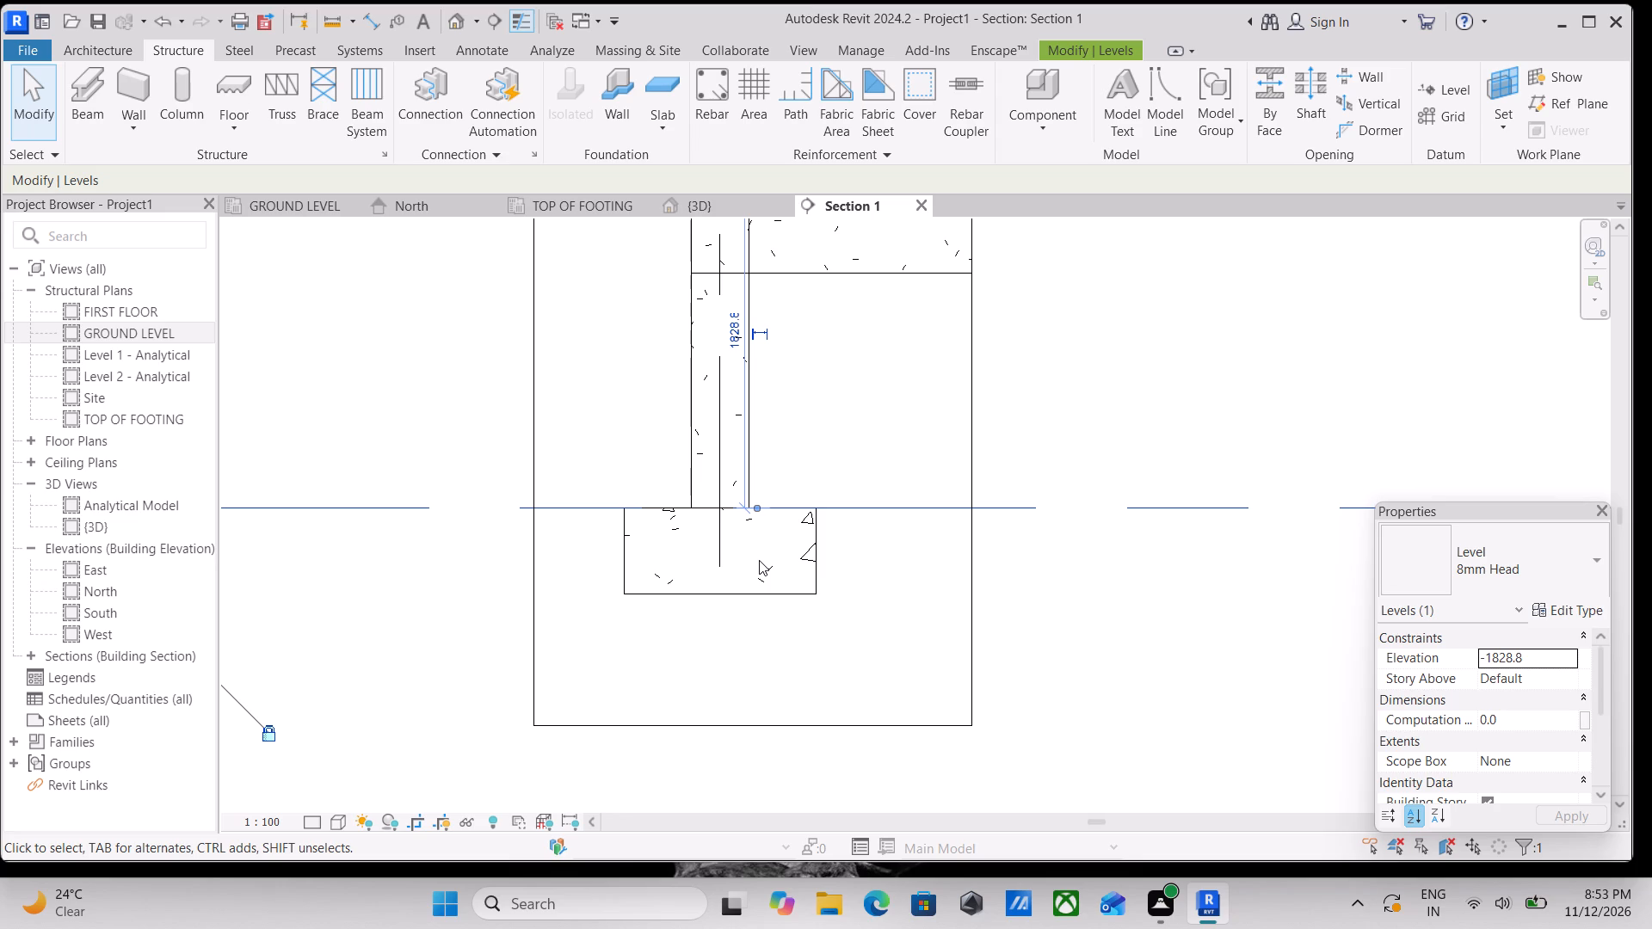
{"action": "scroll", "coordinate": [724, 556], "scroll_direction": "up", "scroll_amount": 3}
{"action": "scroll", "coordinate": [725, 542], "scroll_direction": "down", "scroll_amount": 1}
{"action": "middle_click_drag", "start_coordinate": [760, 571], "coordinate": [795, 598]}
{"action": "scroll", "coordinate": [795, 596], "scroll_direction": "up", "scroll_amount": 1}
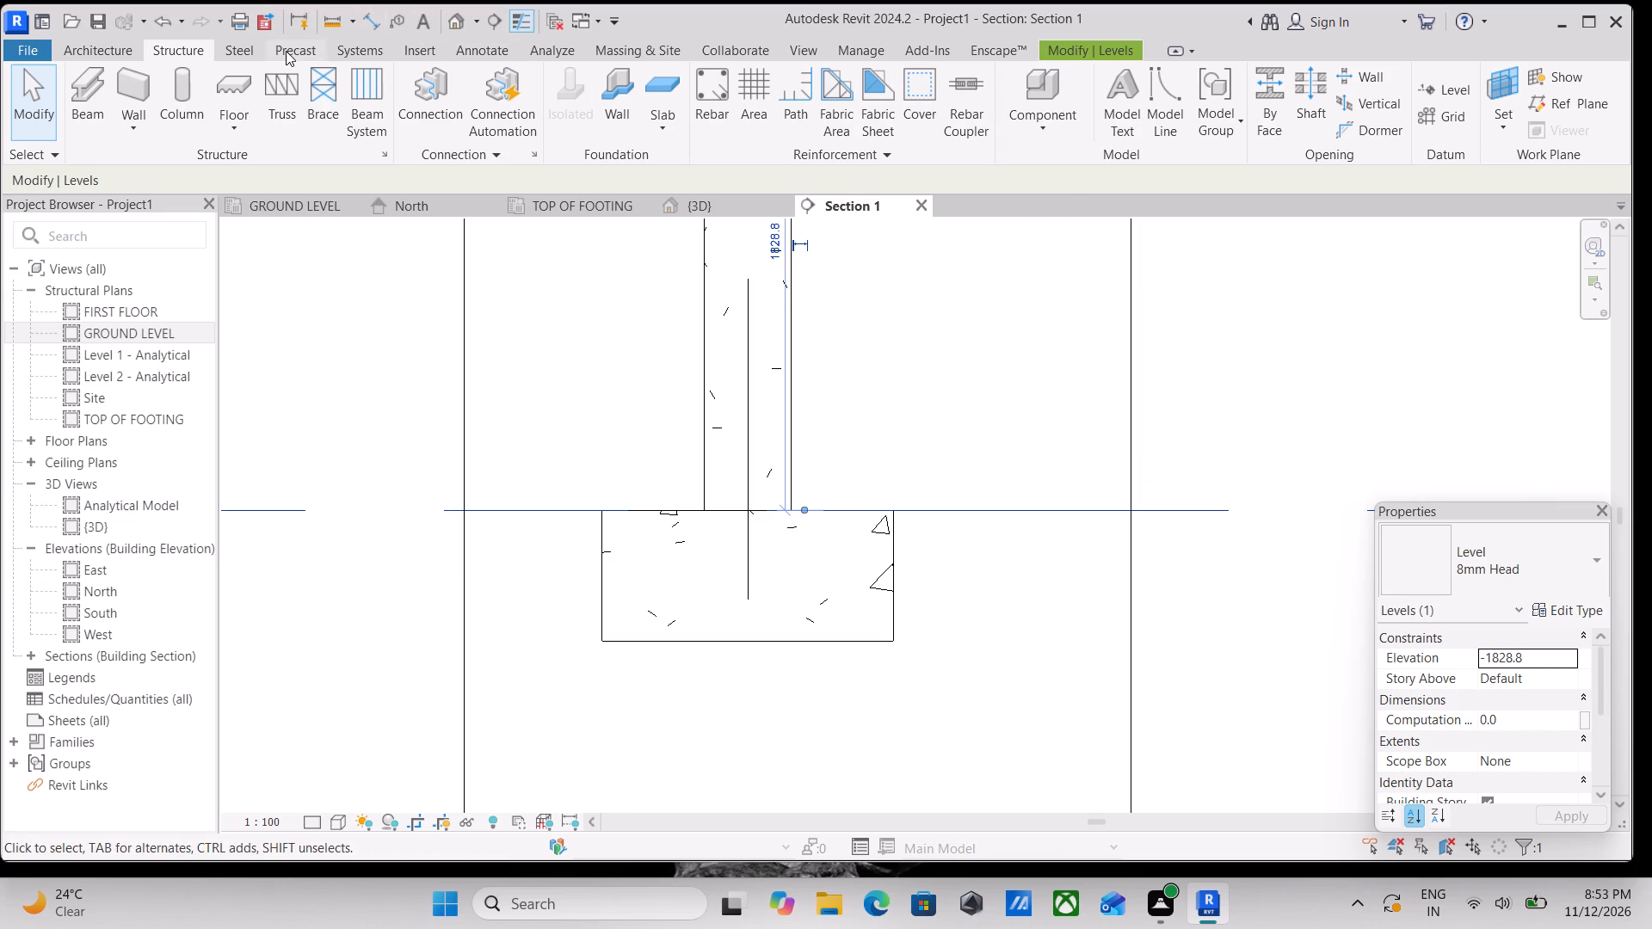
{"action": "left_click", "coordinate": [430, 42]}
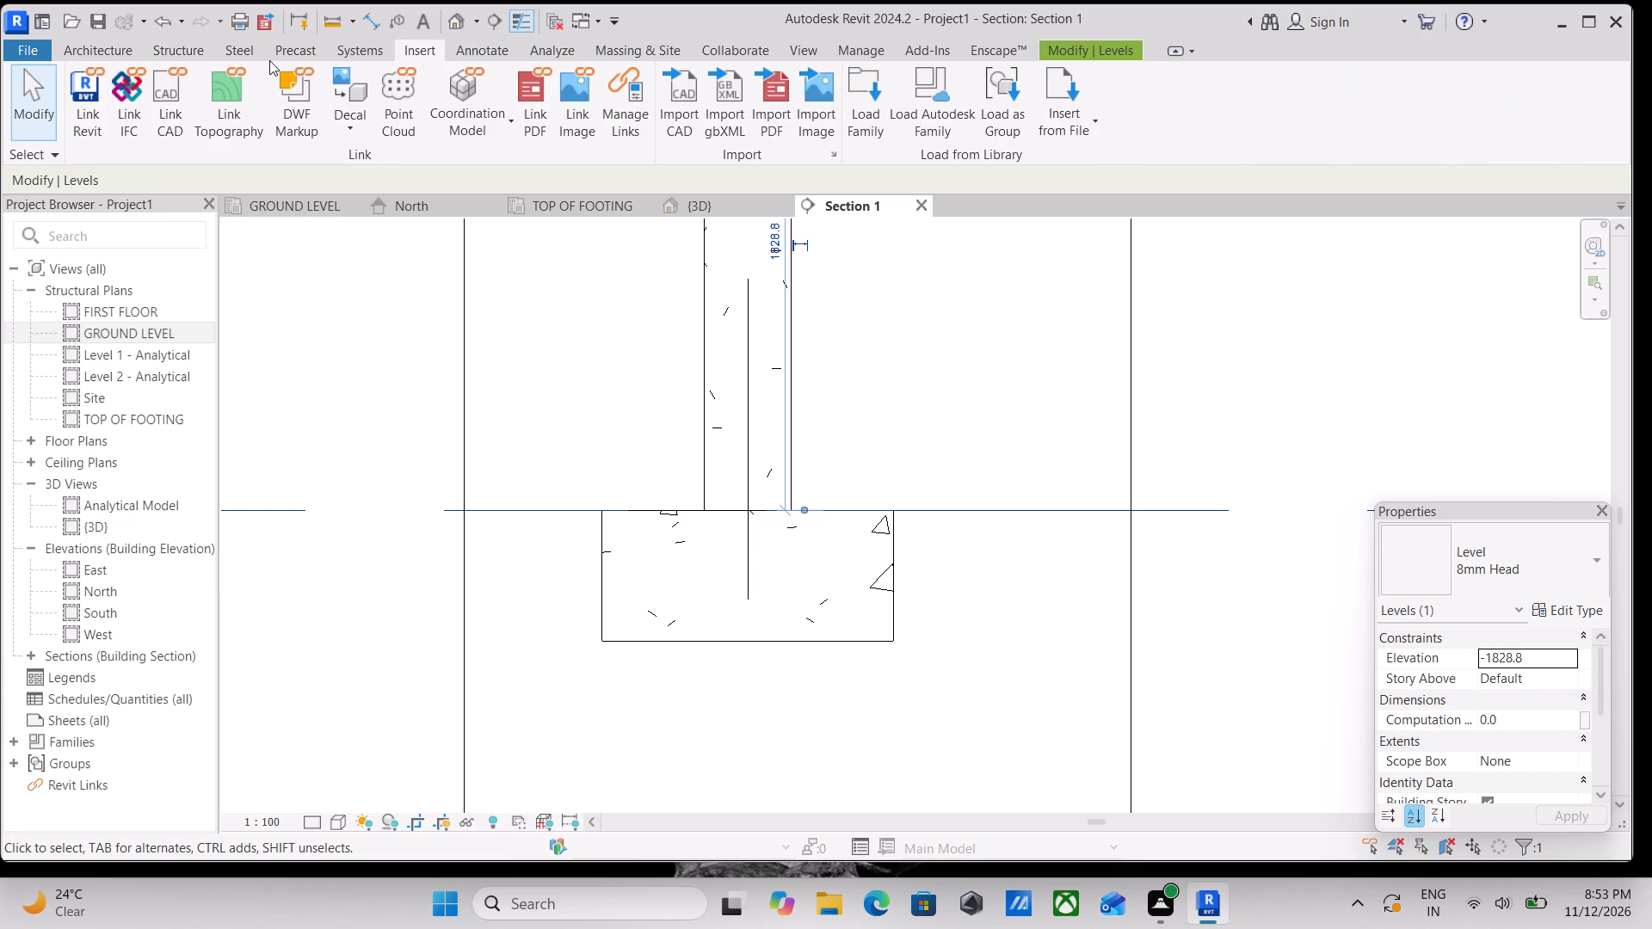
Place a 13M rebar of shape M_02 along the bottom of the footing, inside its cover, with both legs upward.
{"action": "left_click", "coordinate": [170, 46]}
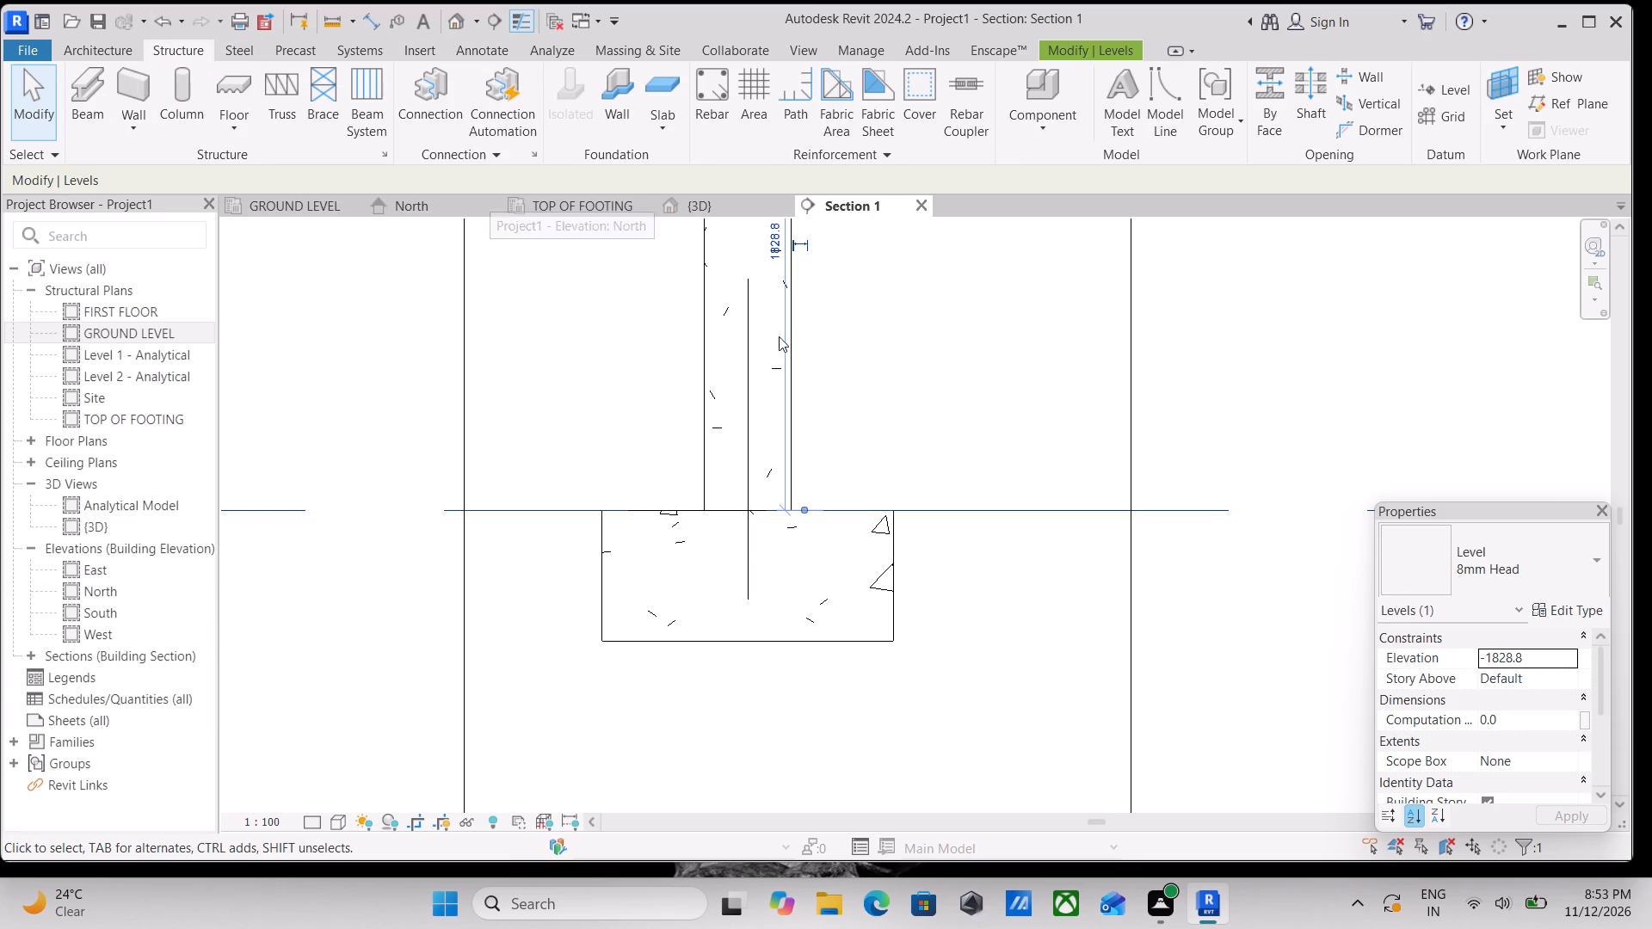
{"action": "scroll", "coordinate": [650, 286], "scroll_direction": "down", "scroll_amount": 1}
{"action": "scroll", "coordinate": [620, 442], "scroll_direction": "up", "scroll_amount": 2}
{"action": "middle_click_drag", "start_coordinate": [762, 485], "coordinate": [745, 523]}
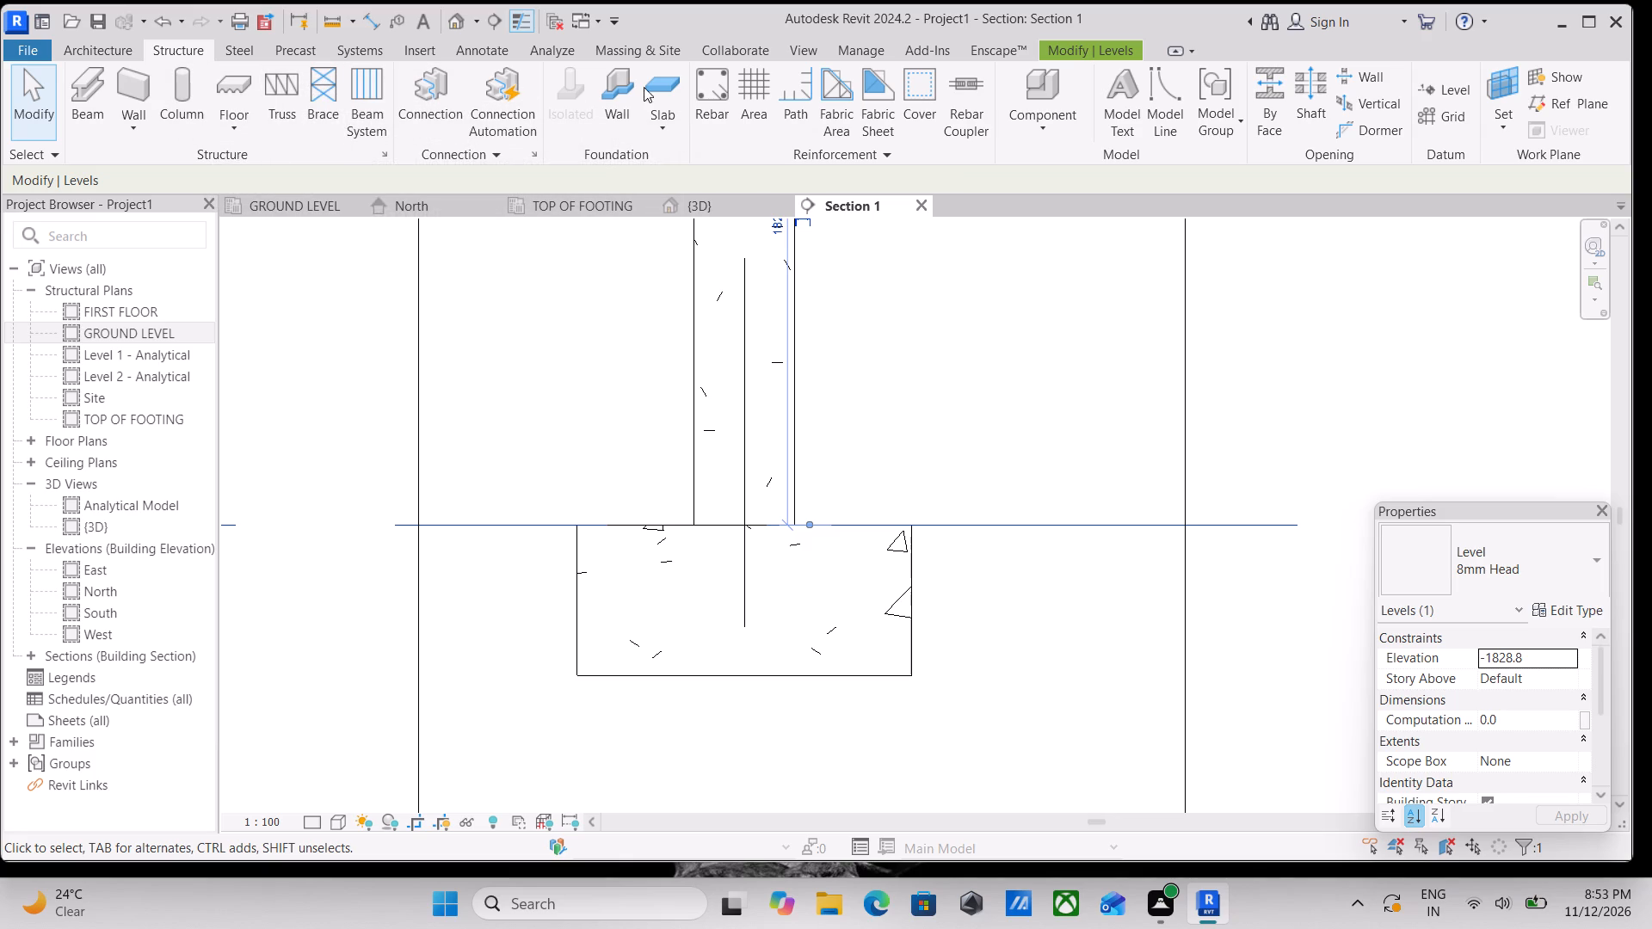
{"action": "left_click", "coordinate": [922, 81]}
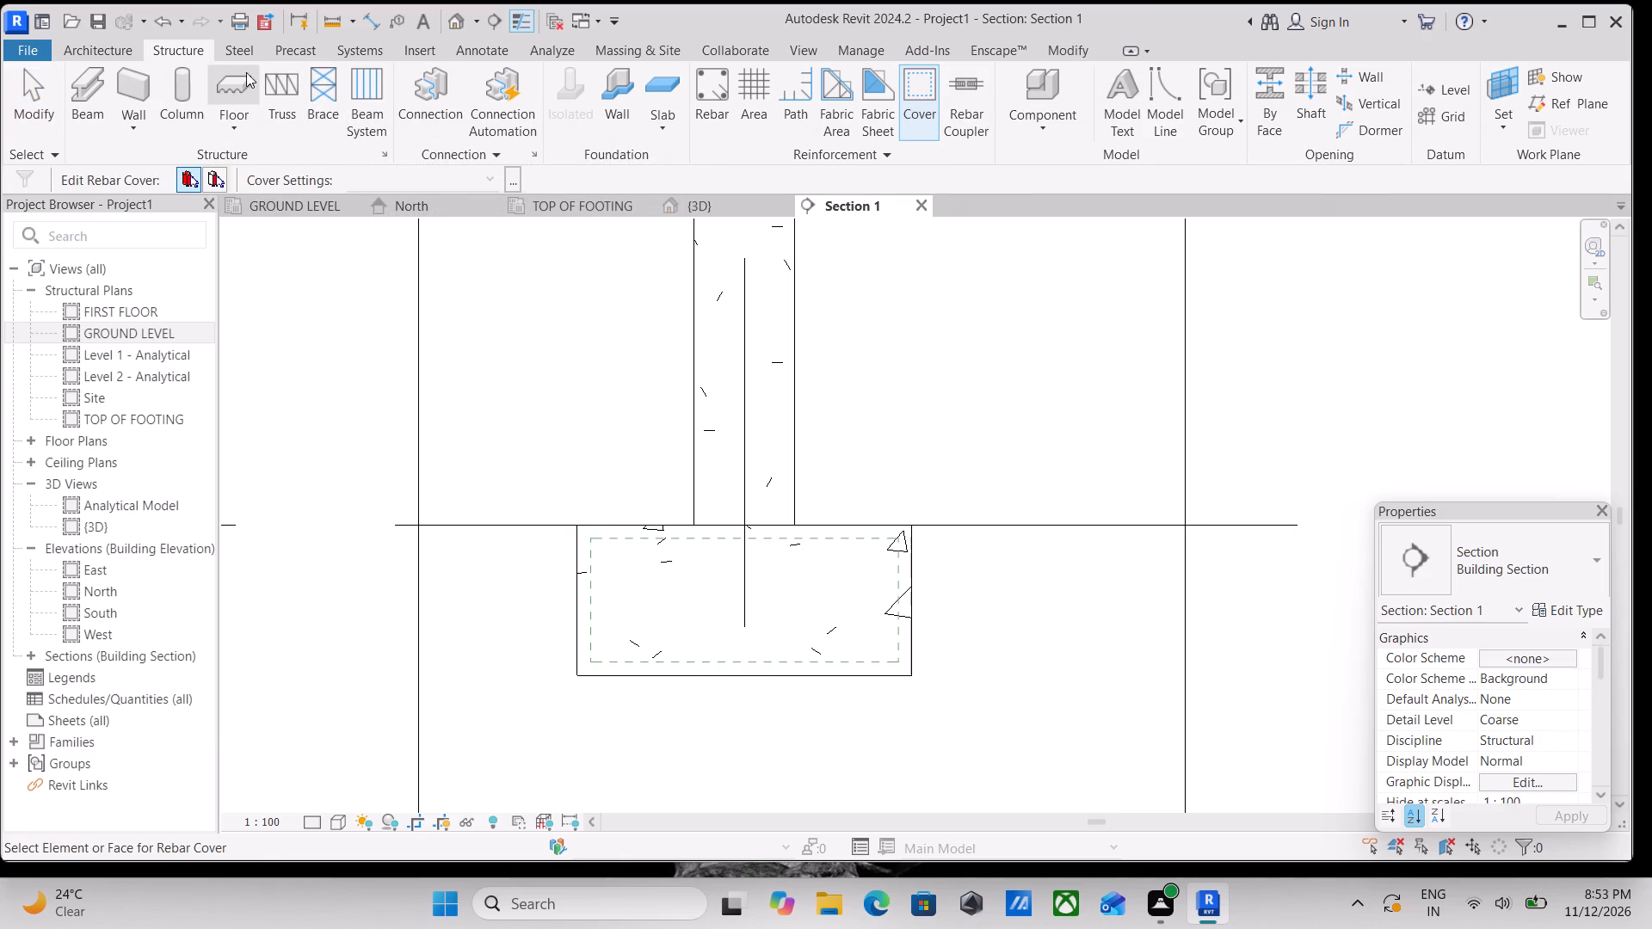
{"action": "left_click", "coordinate": [714, 95]}
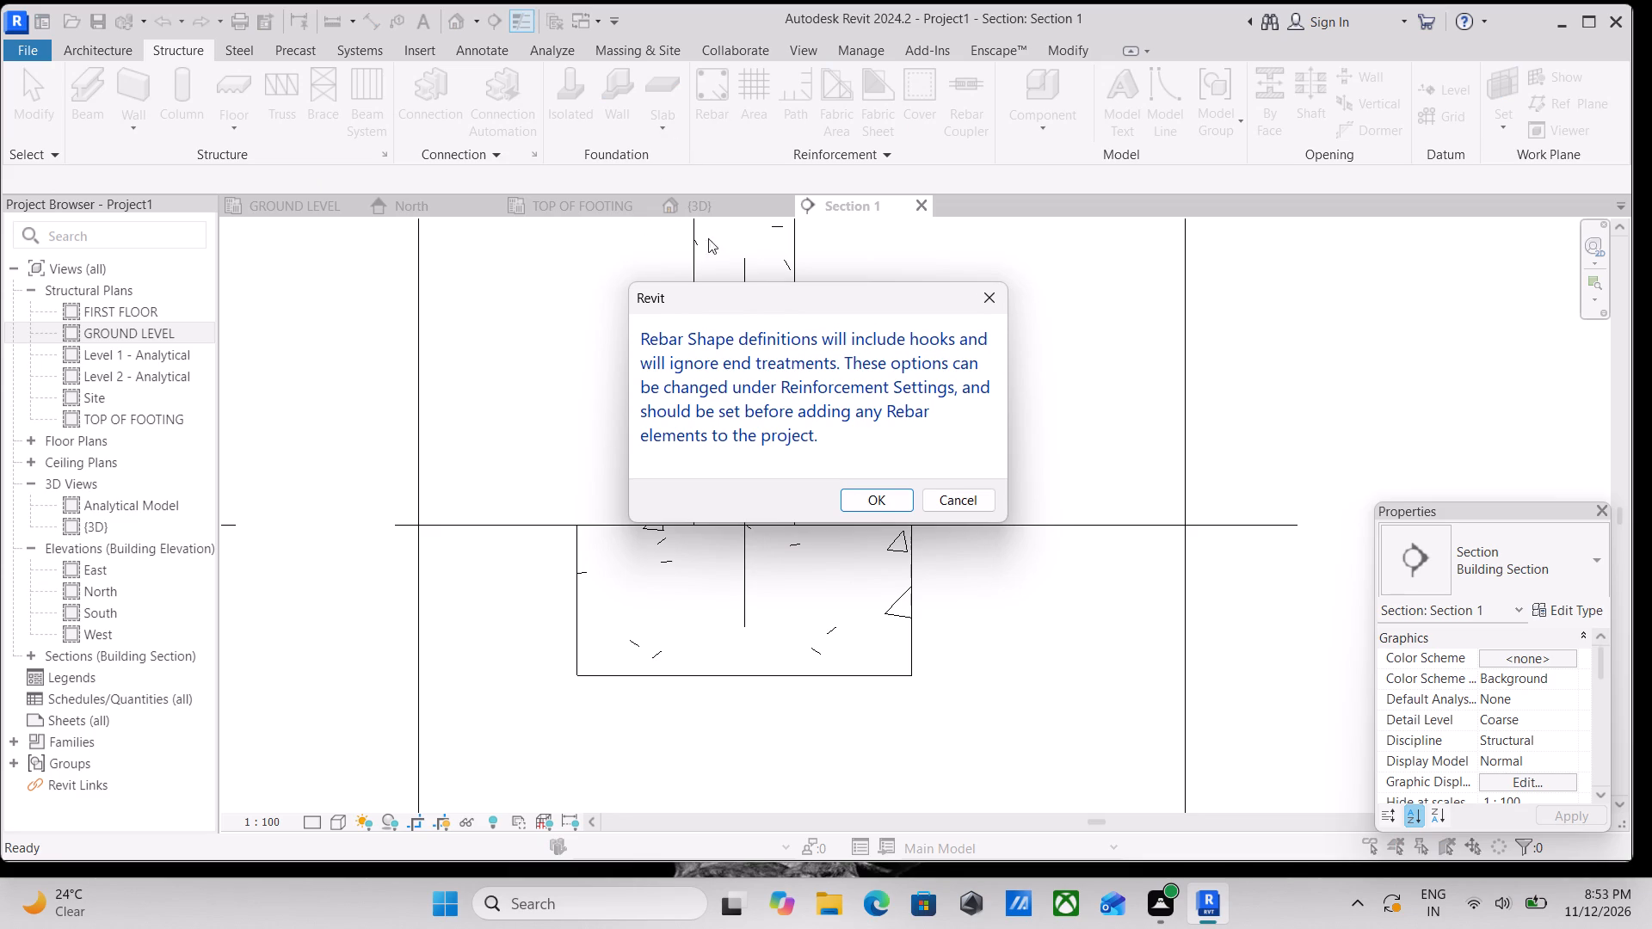
{"action": "left_click", "coordinate": [873, 500]}
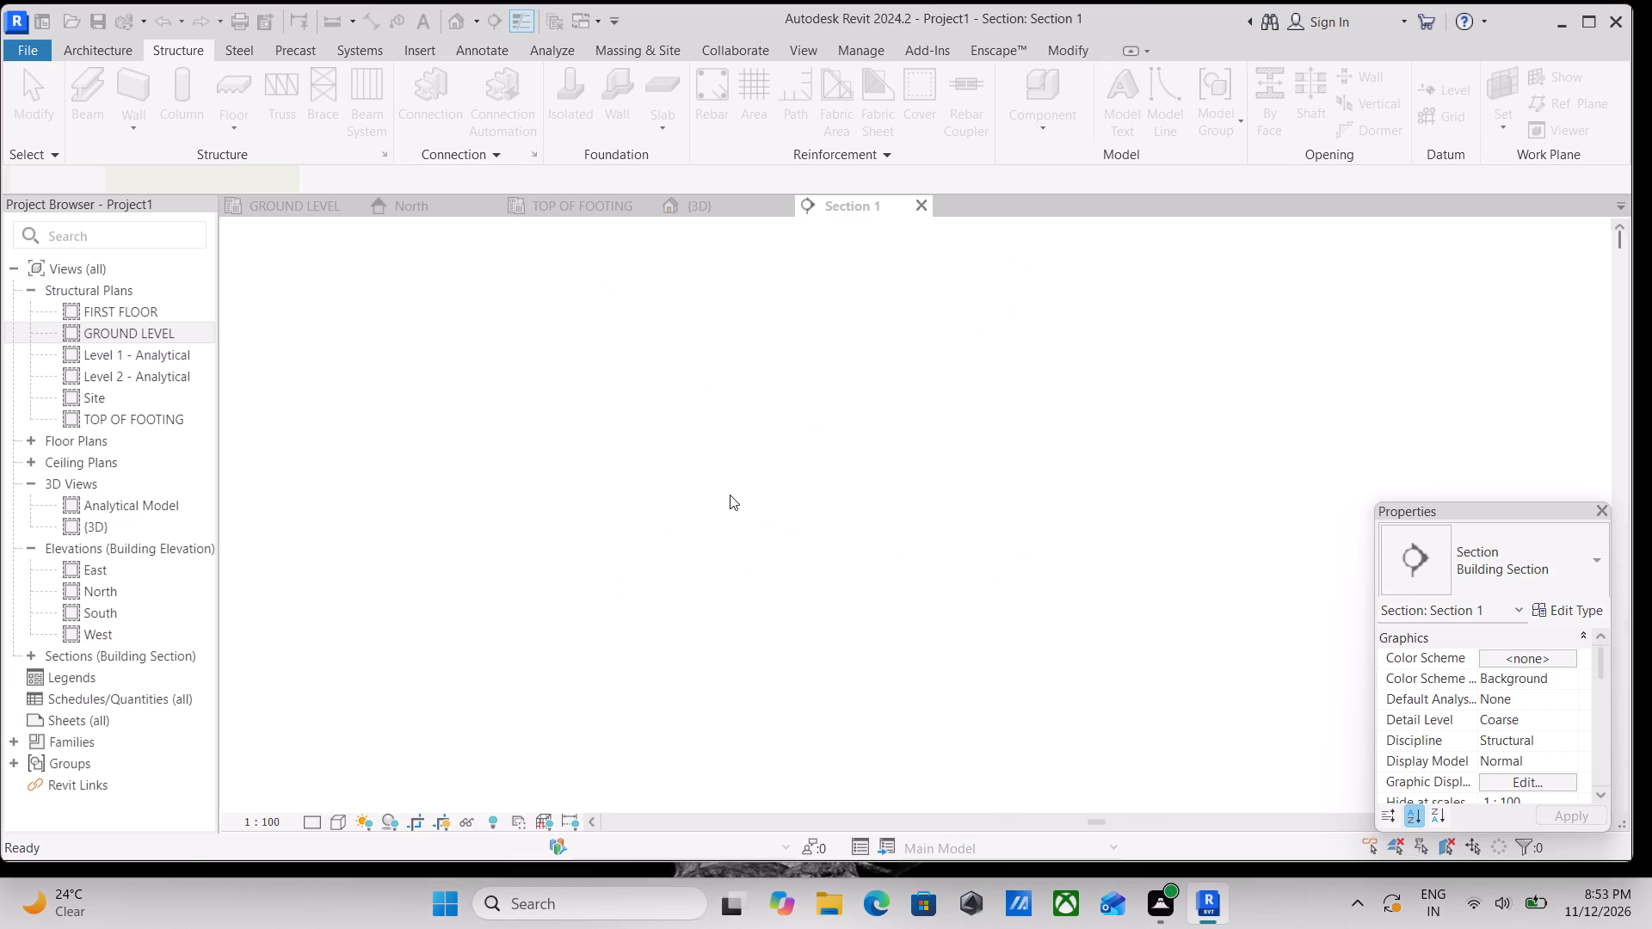
{"action": "scroll", "coordinate": [1470, 419], "scroll_direction": "down", "scroll_amount": 2}
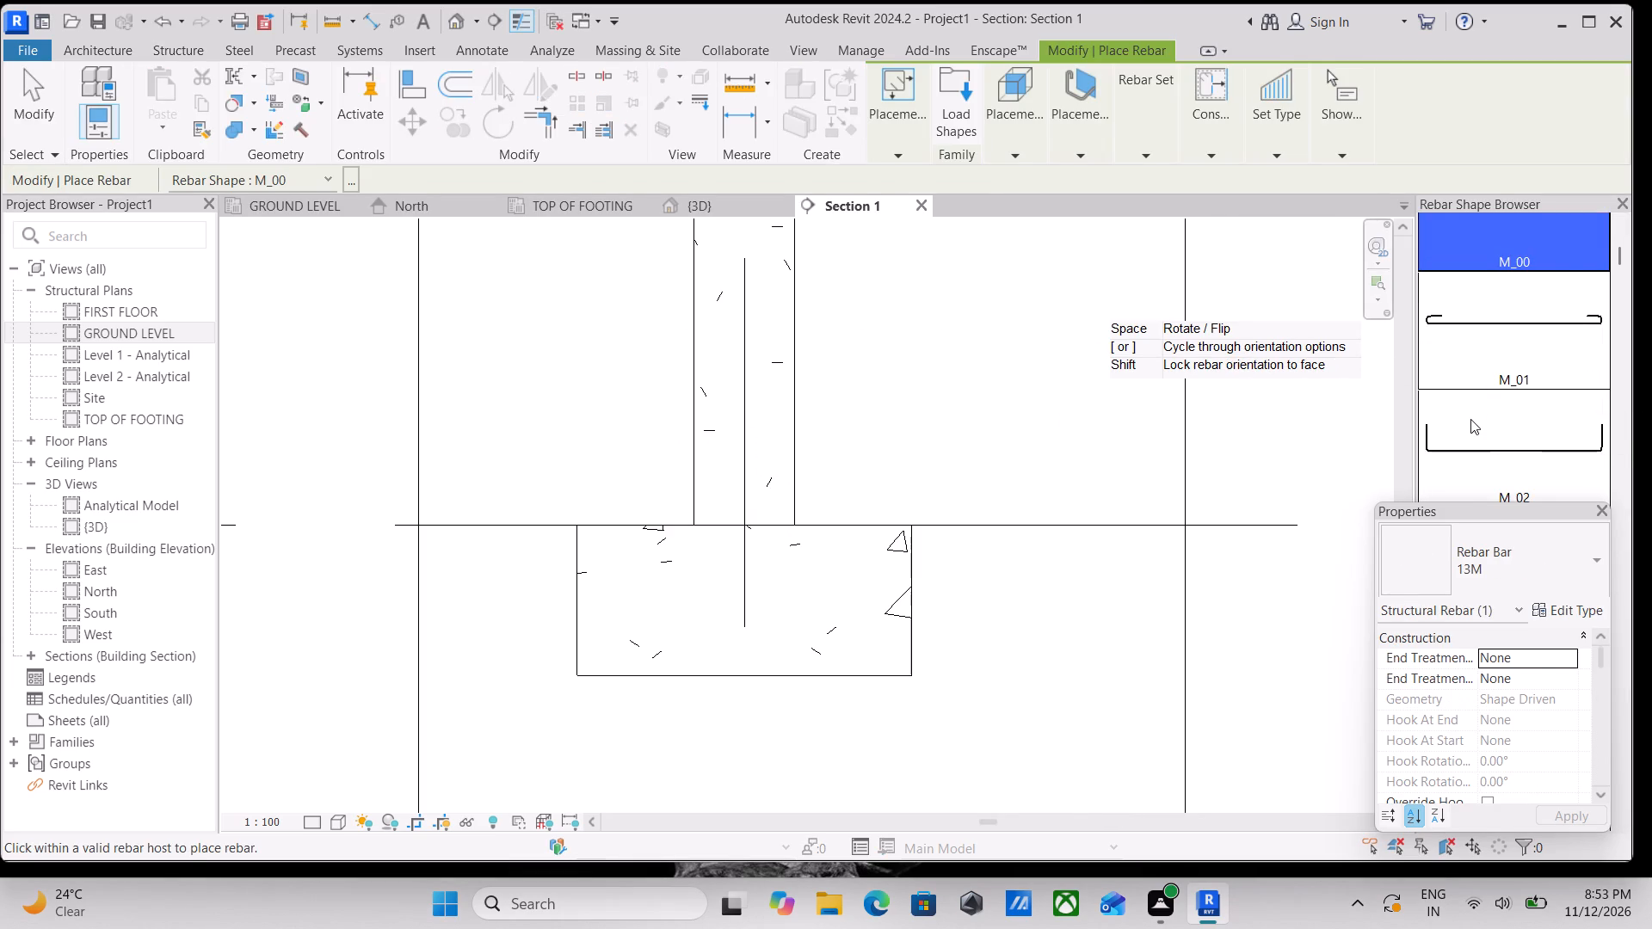
{"action": "left_click", "coordinate": [1468, 404]}
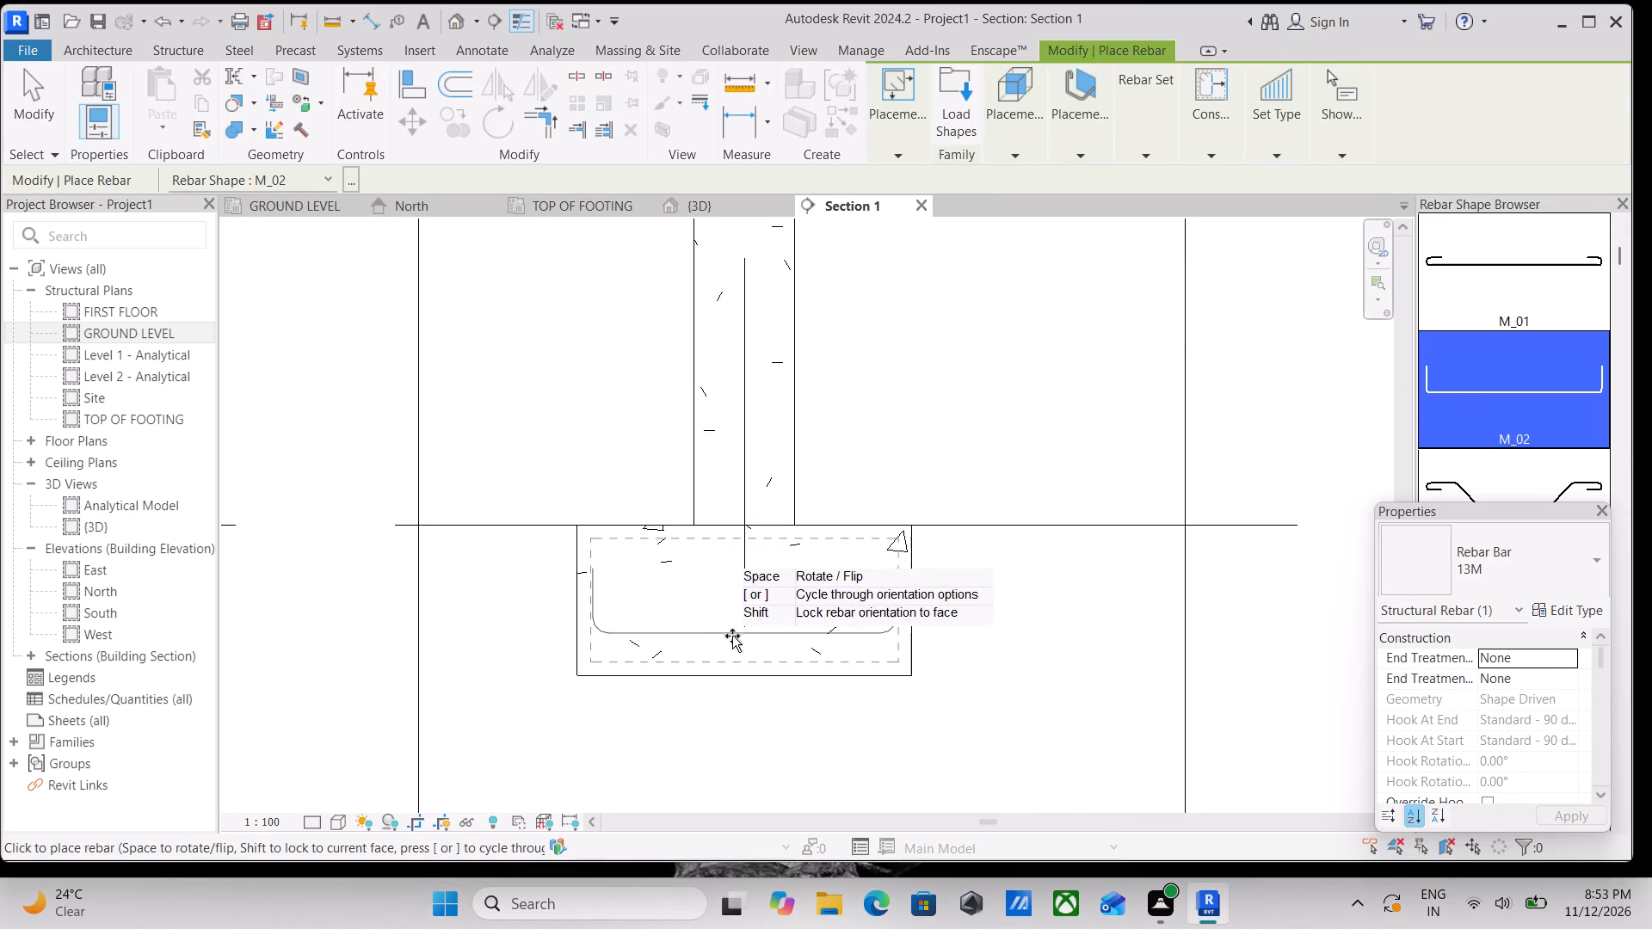
{"action": "scroll", "coordinate": [739, 644], "scroll_direction": "up", "scroll_amount": 5}
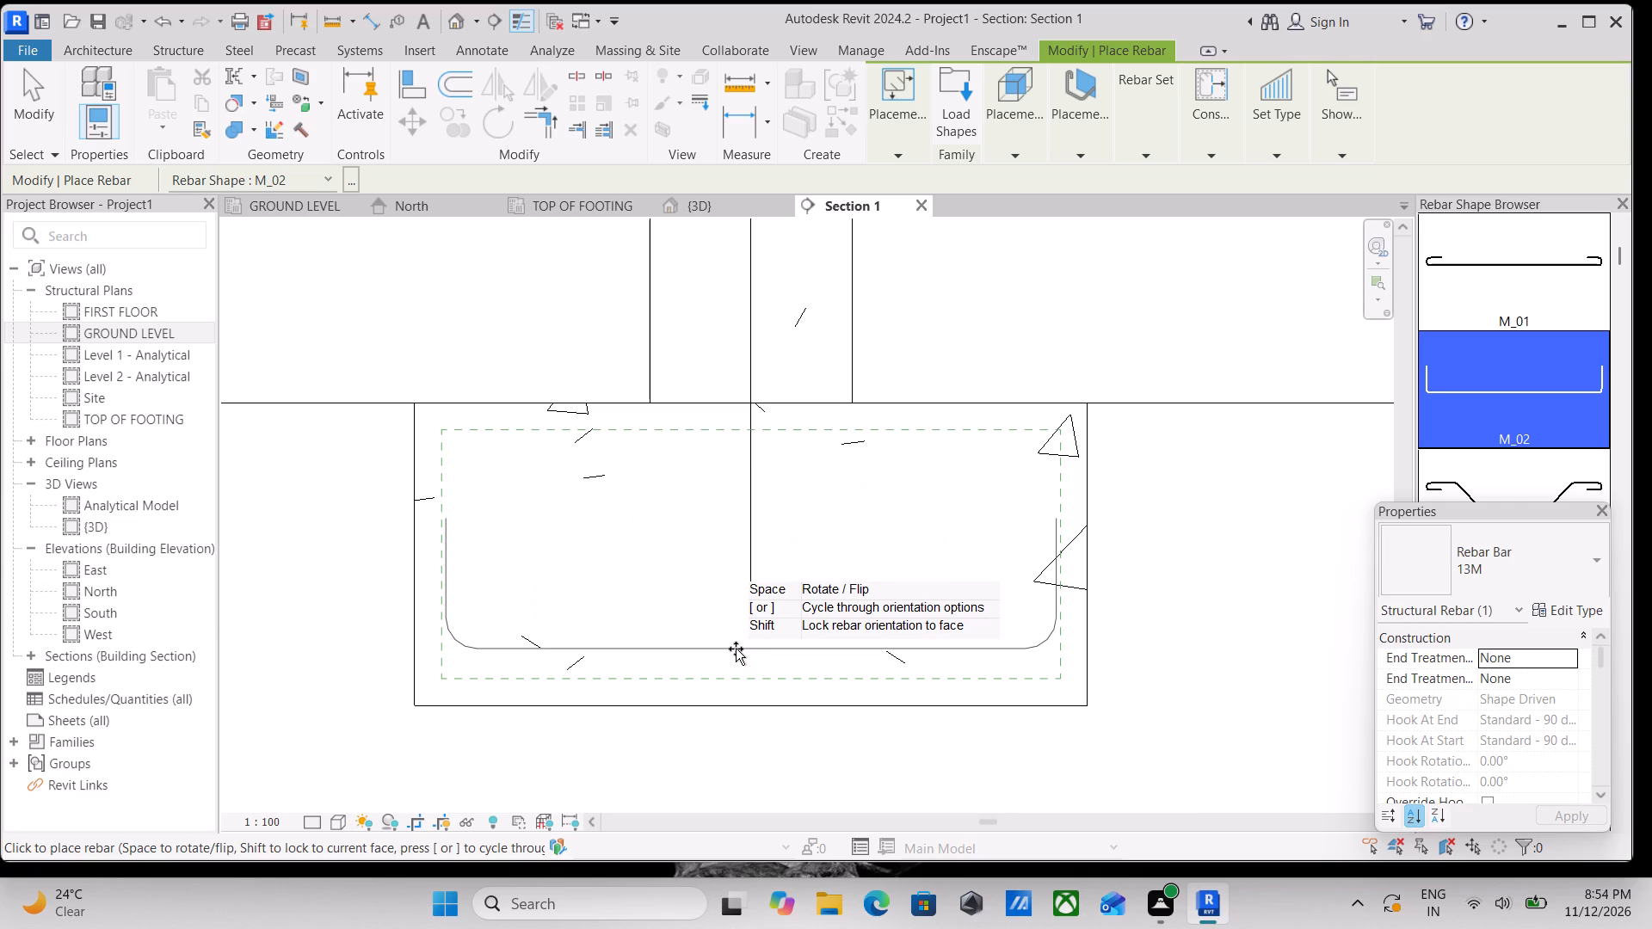
{"action": "scroll", "coordinate": [712, 626], "scroll_direction": "up", "scroll_amount": 1}
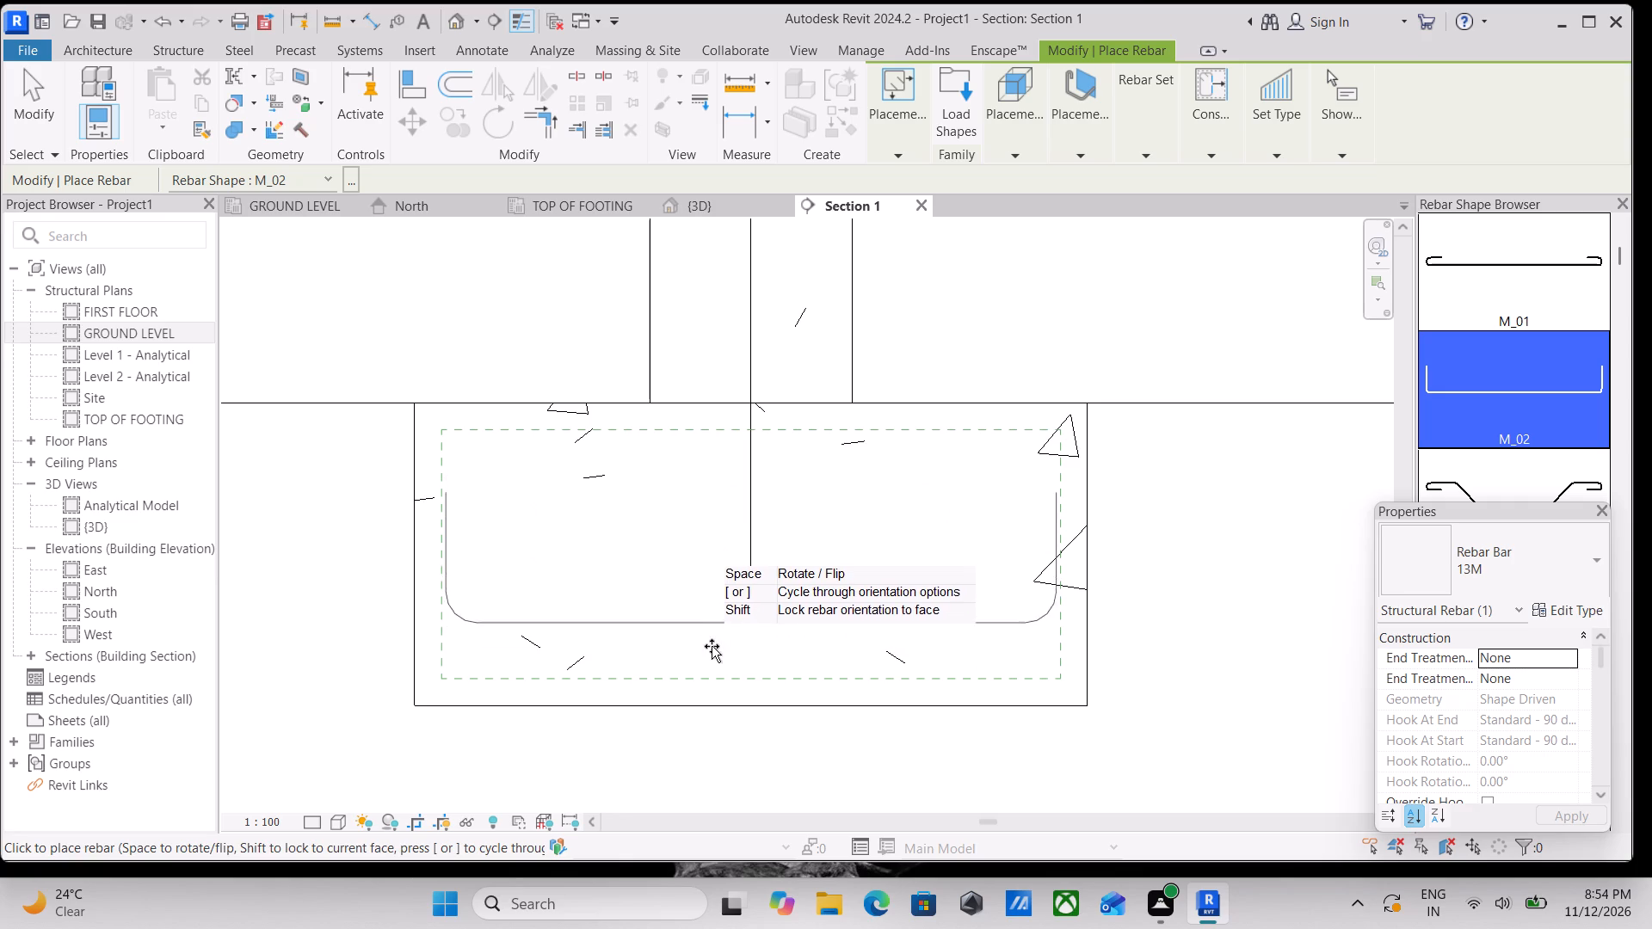
{"action": "scroll", "coordinate": [712, 646], "scroll_direction": "up", "scroll_amount": 1}
{"action": "left_click", "coordinate": [705, 684]}
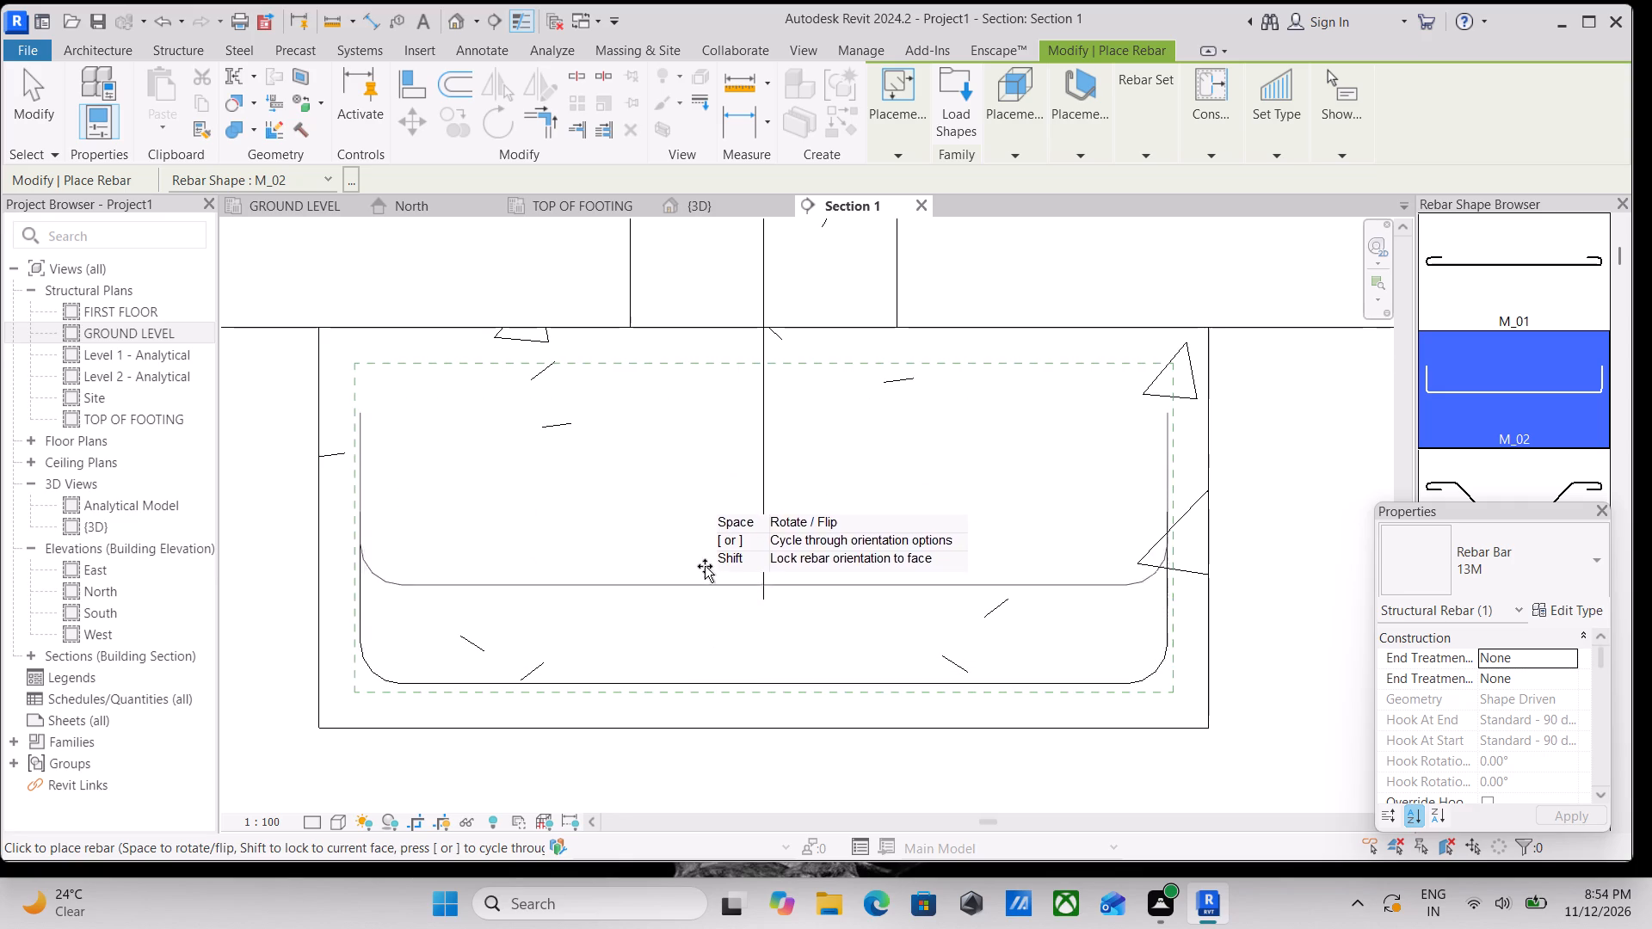
Place a second 13M rebar of shape M_02 along the top of the footing with both legs downward.
{"action": "left_click", "coordinate": [708, 369]}
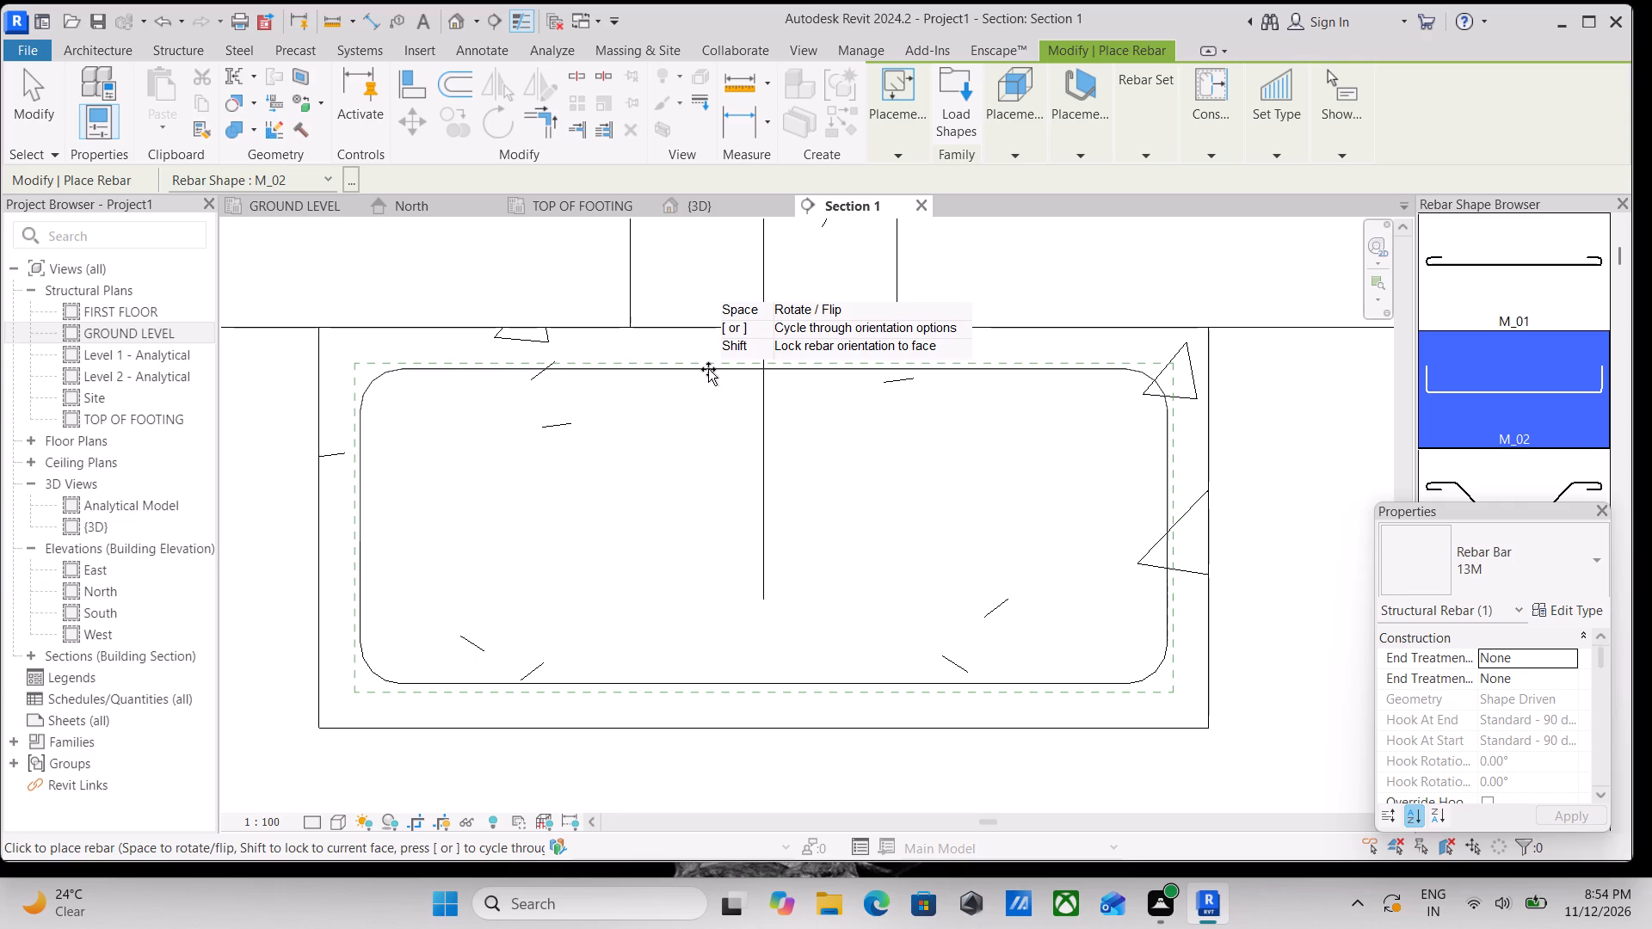
{"action": "scroll", "coordinate": [711, 404], "scroll_direction": "up", "scroll_amount": 2}
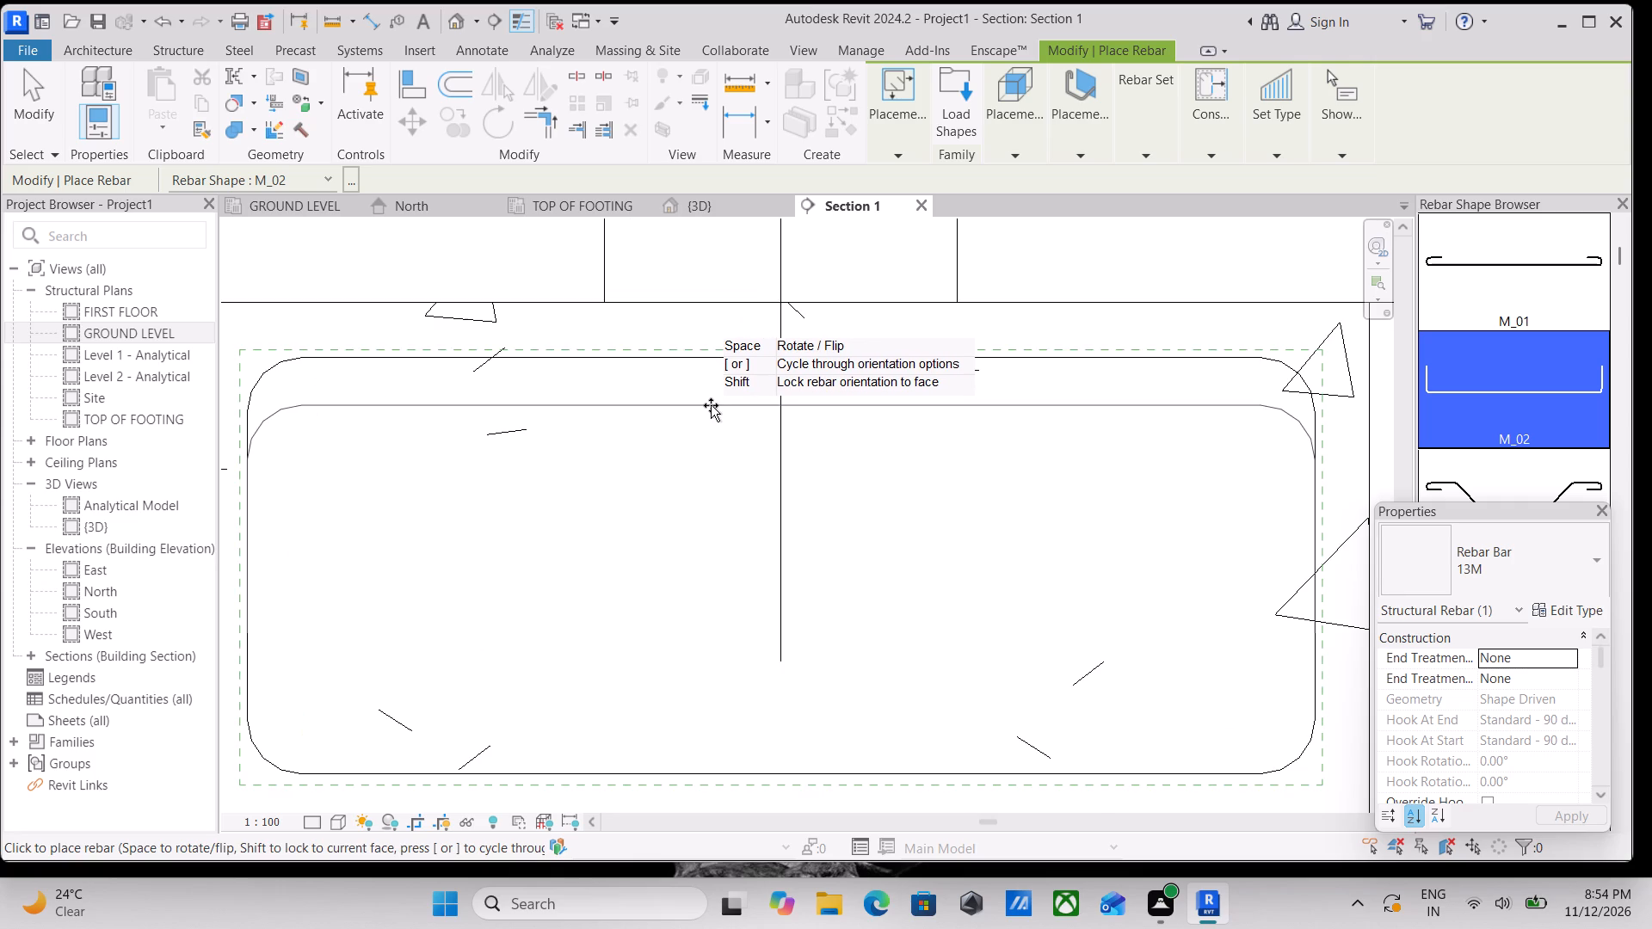
{"action": "key", "text": "Escape"}
Set the section view's detail level to Fine.
{"action": "scroll", "coordinate": [711, 405], "scroll_direction": "down", "scroll_amount": 2}
{"action": "middle_click_drag", "start_coordinate": [714, 402], "coordinate": [752, 366]}
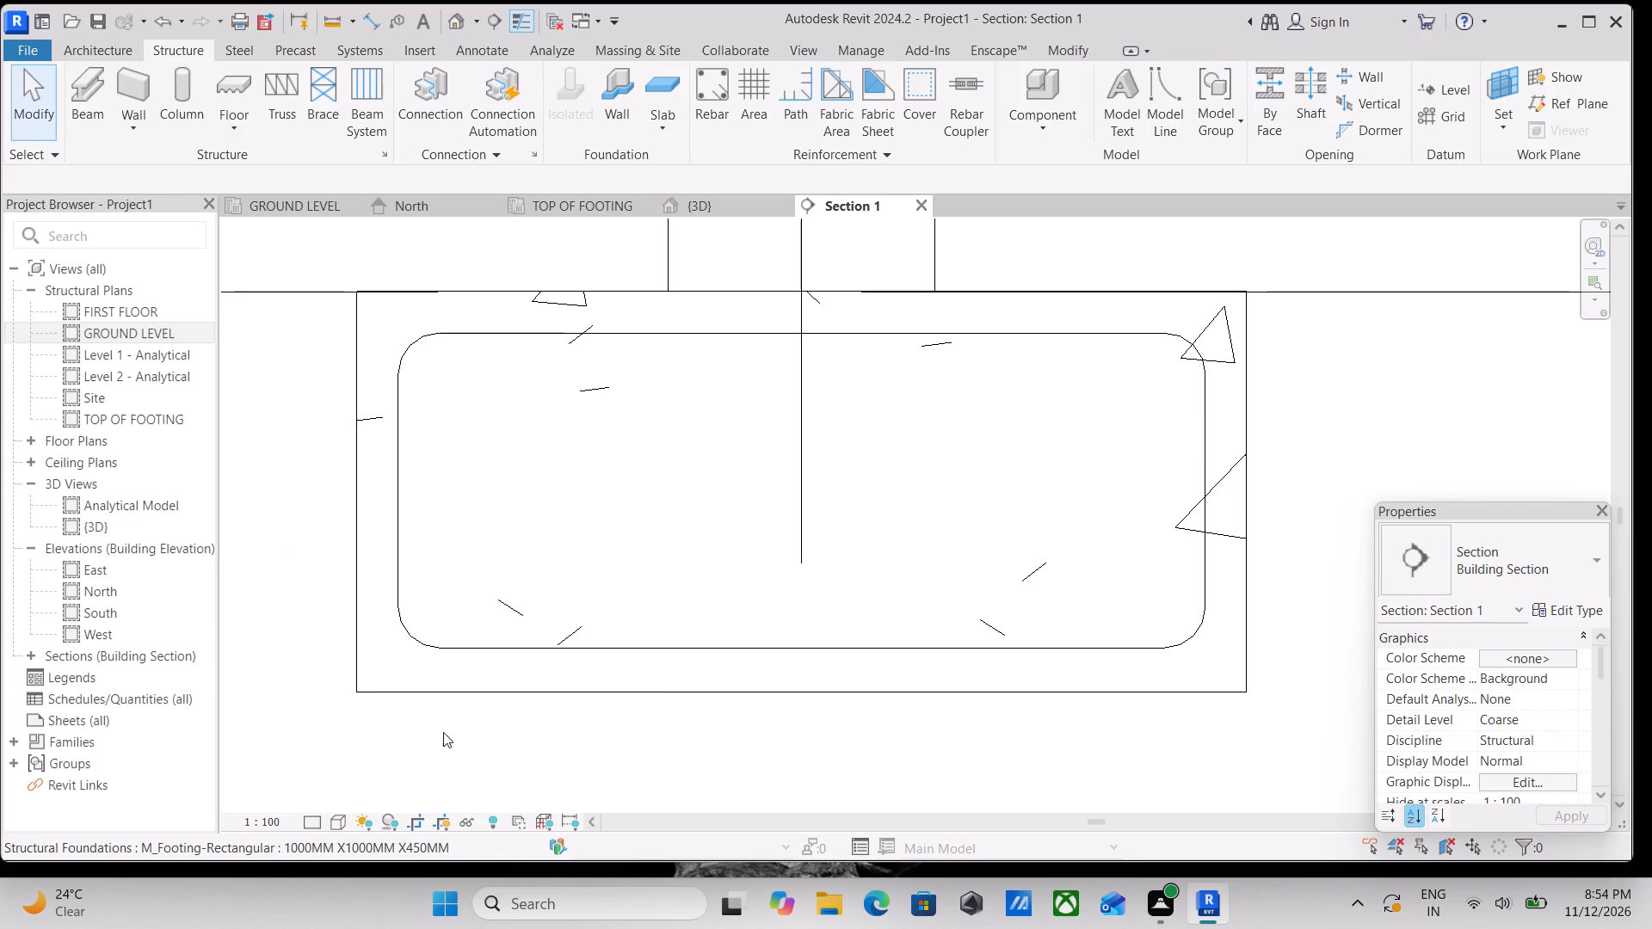
{"action": "left_click", "coordinate": [319, 826]}
{"action": "left_click", "coordinate": [317, 795]}
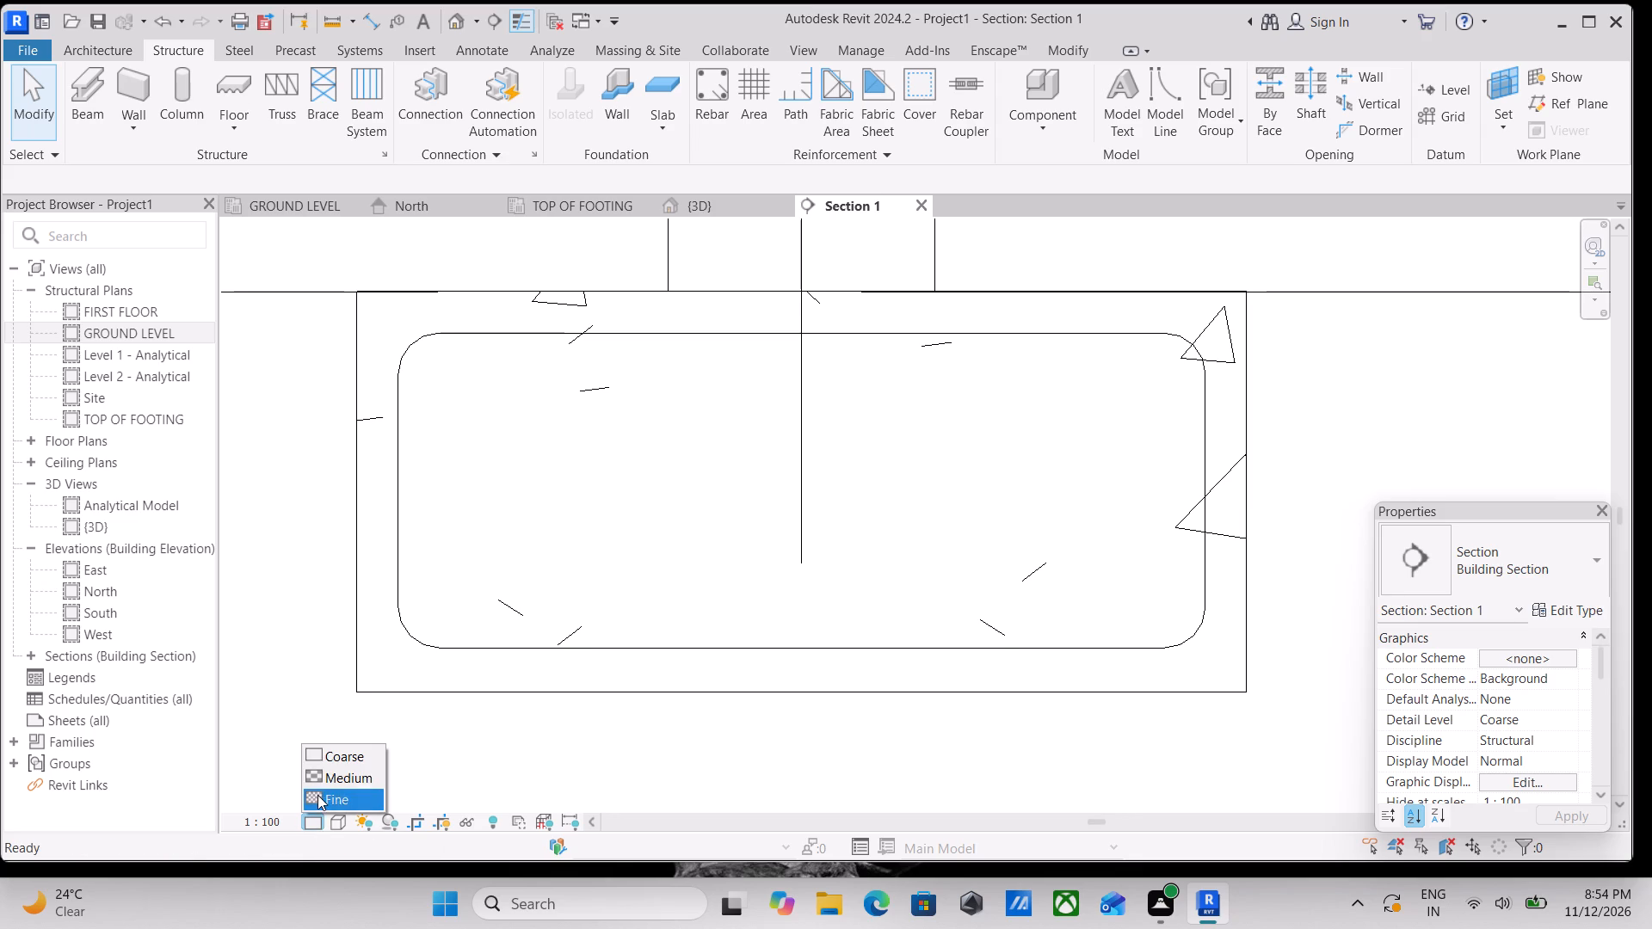
Move both legs of the footing's bottom bar inward so that its length B is 880 mm, inside the top bar.
{"action": "left_click", "coordinate": [643, 637]}
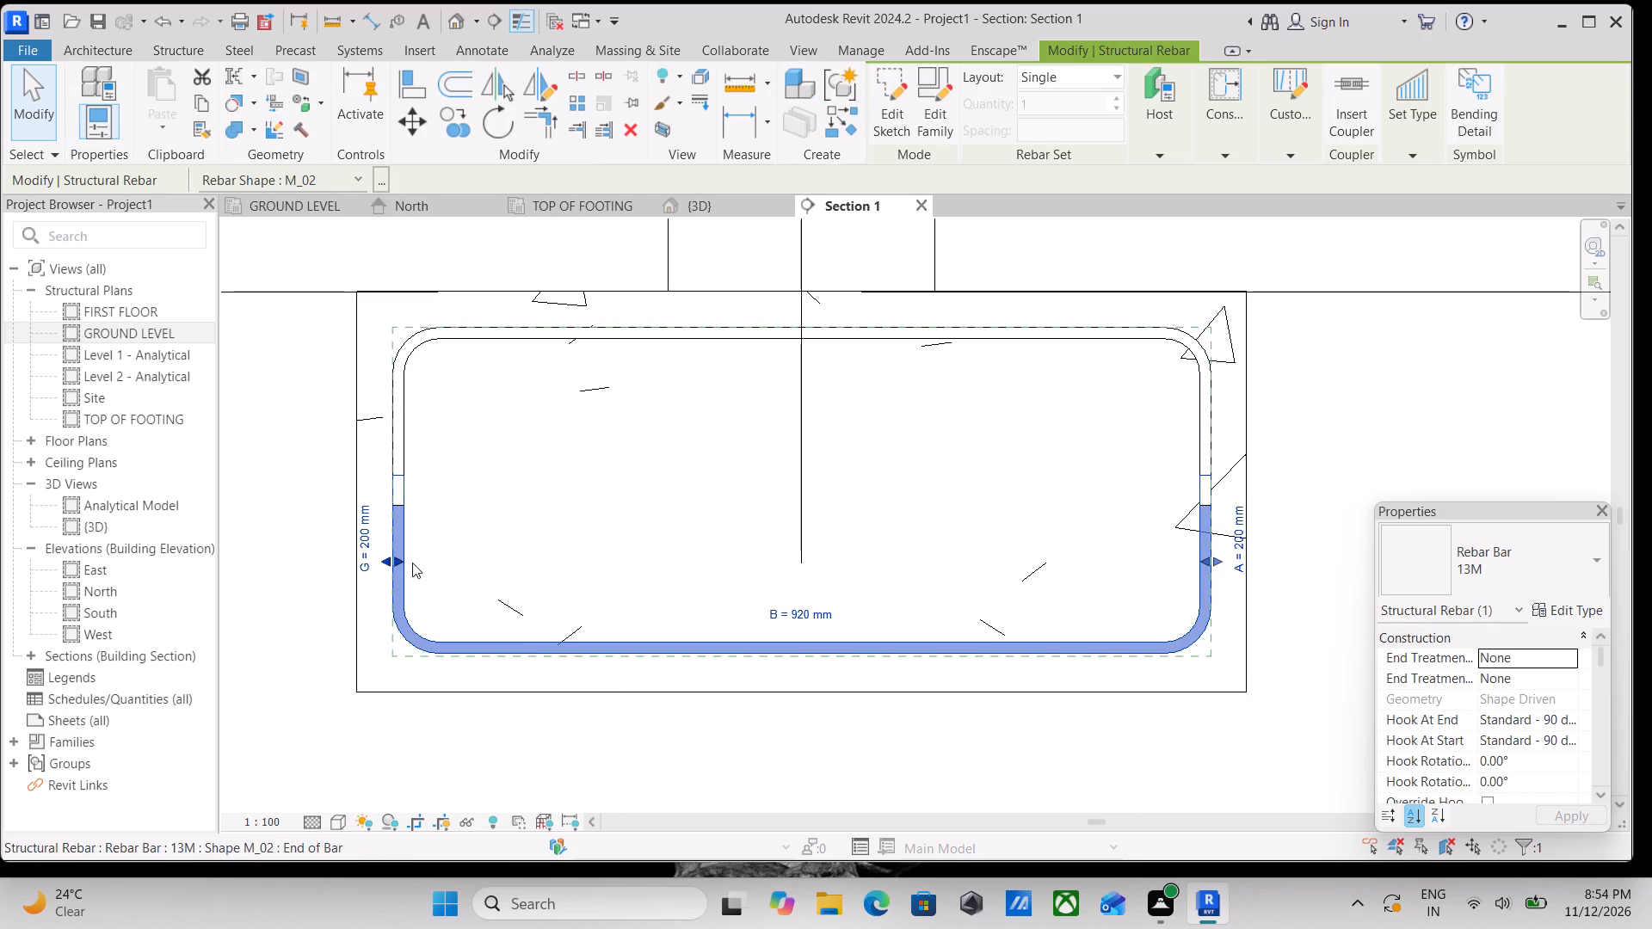
{"action": "left_click", "coordinate": [404, 560]}
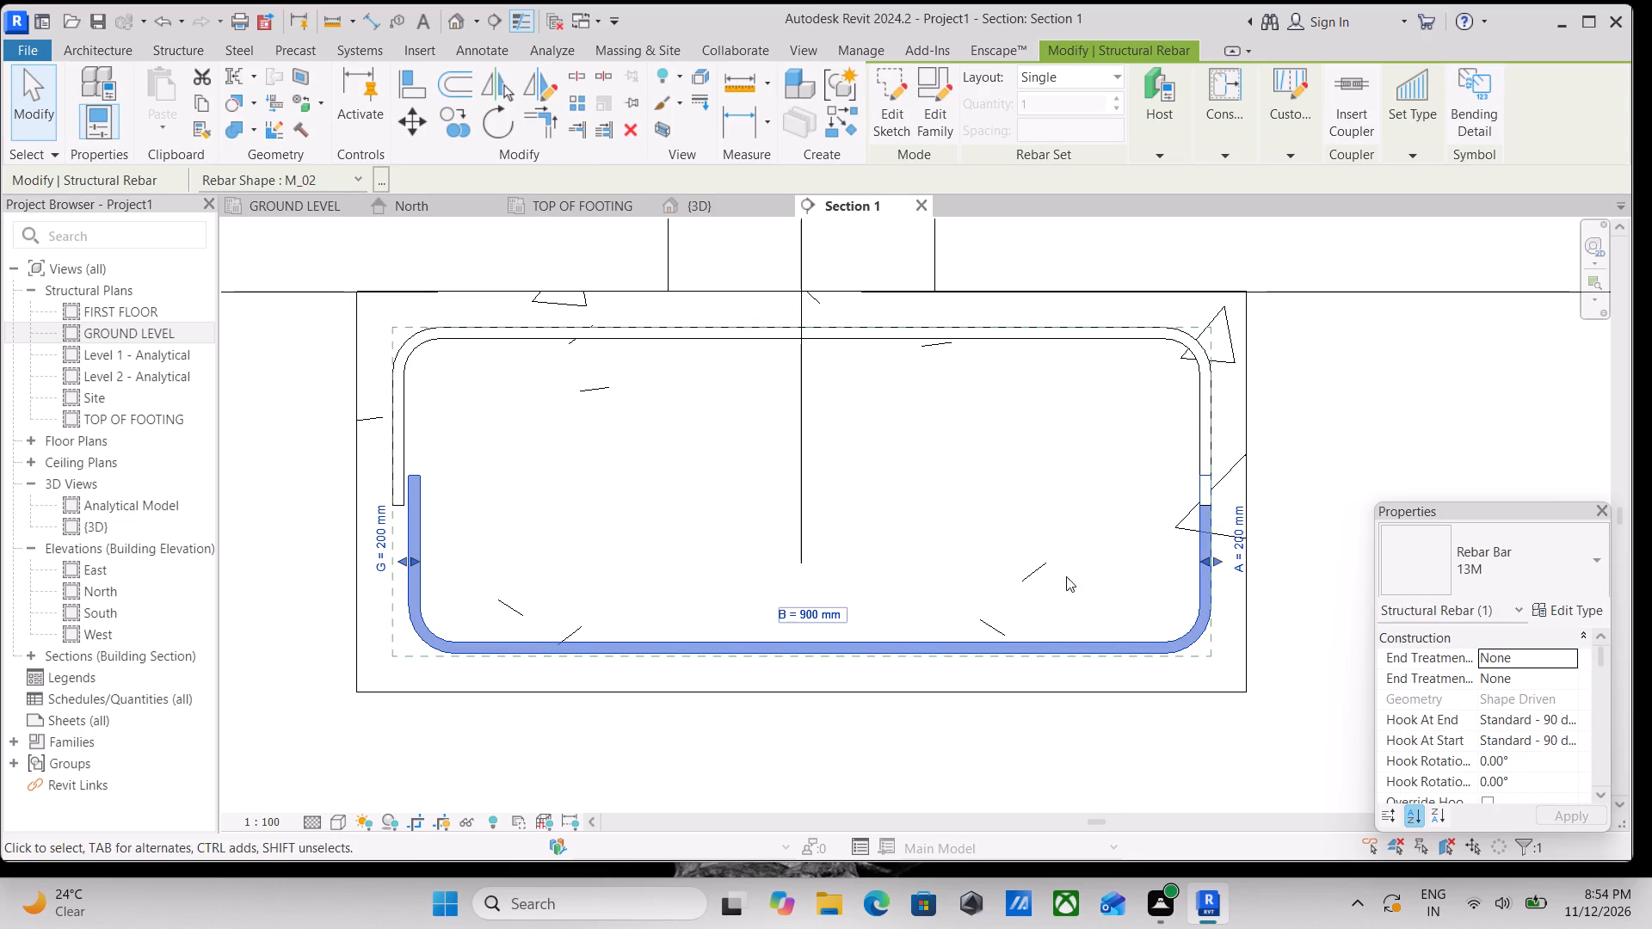
{"action": "left_click_drag", "start_coordinate": [1203, 562], "coordinate": [1190, 562]}
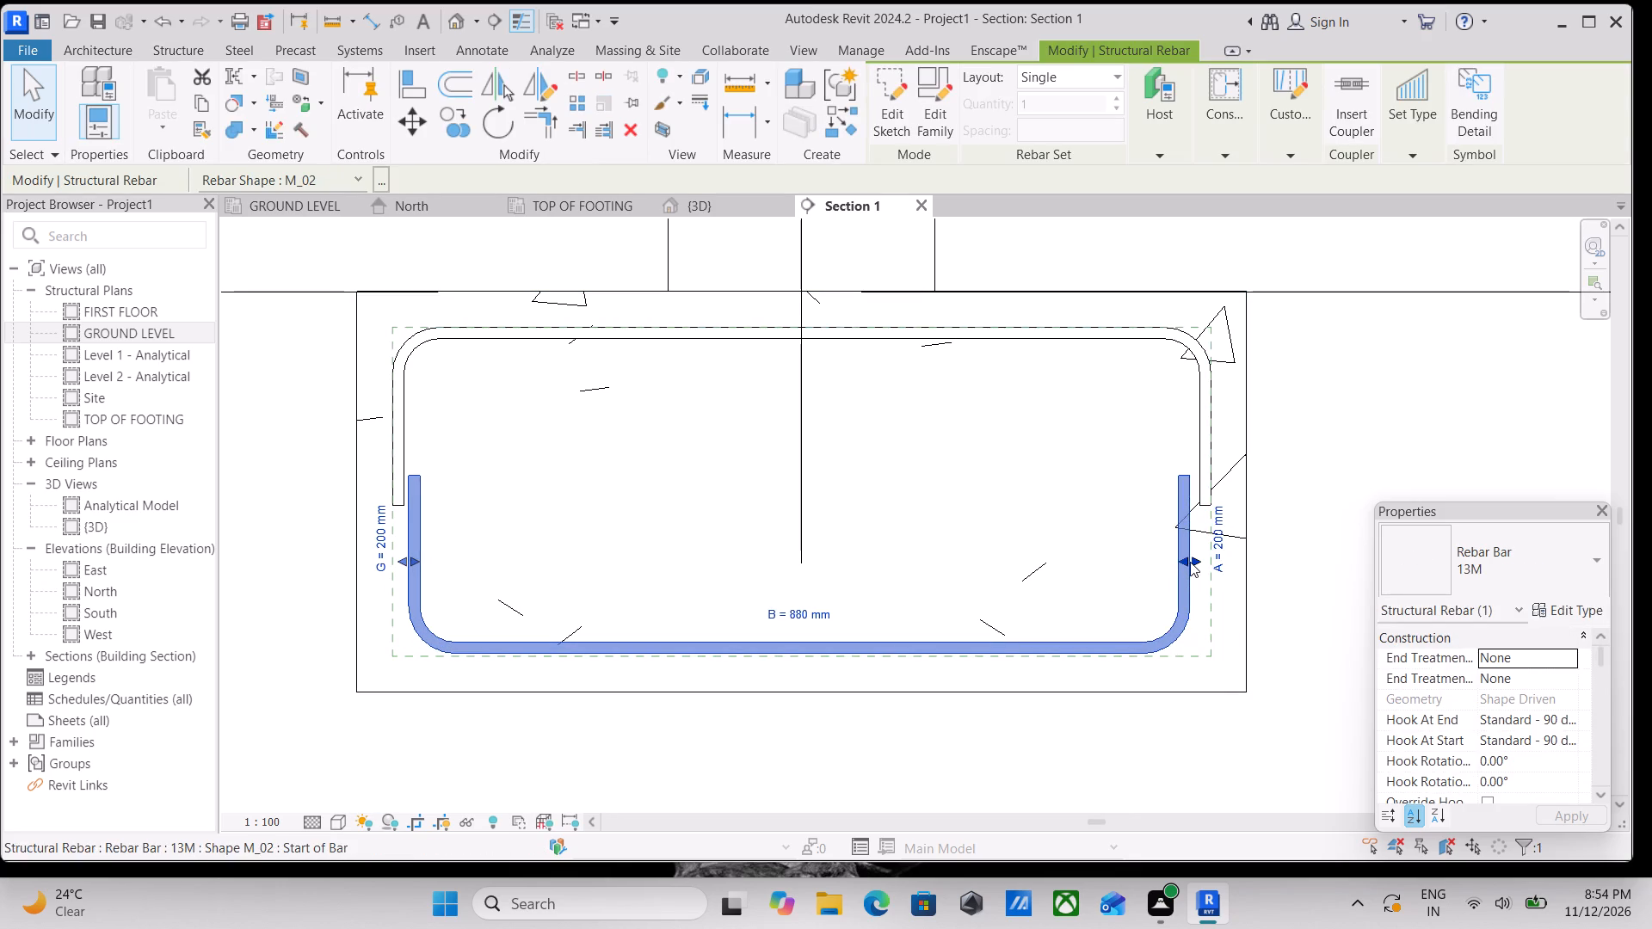
{"action": "middle_click_drag", "start_coordinate": [1190, 562], "coordinate": [1100, 548]}
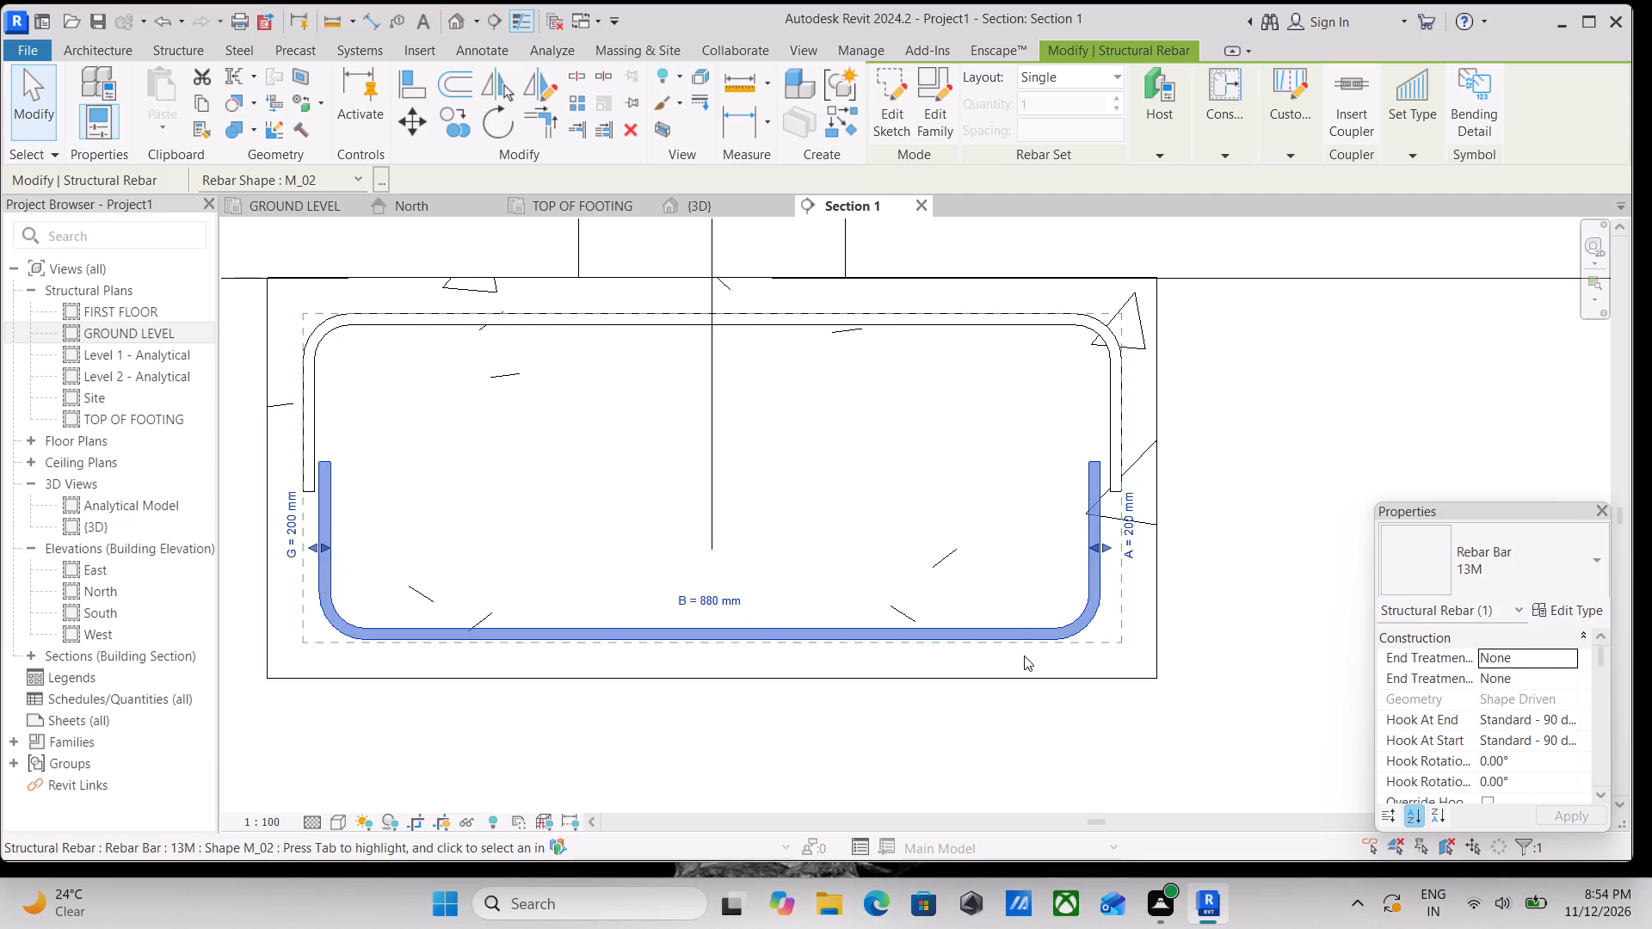
Review the type properties of the footing's bottom 13M bar.
{"action": "left_click", "coordinate": [925, 317]}
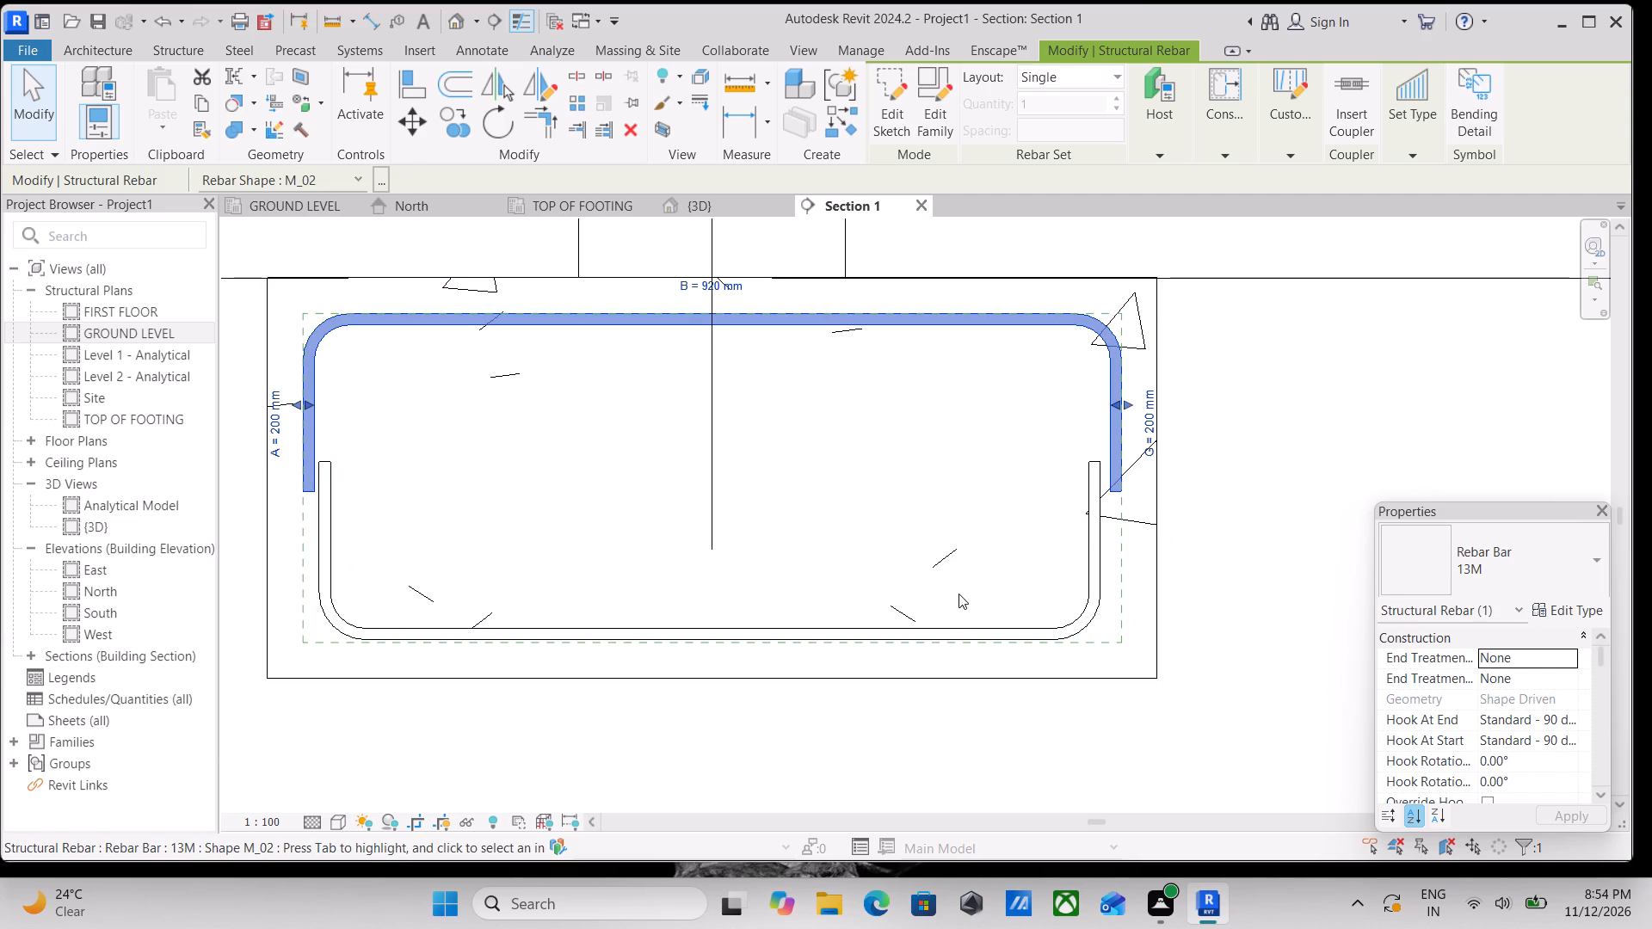
{"action": "left_click", "coordinate": [950, 628]}
{"action": "scroll", "coordinate": [950, 628], "scroll_direction": "up", "scroll_amount": 1}
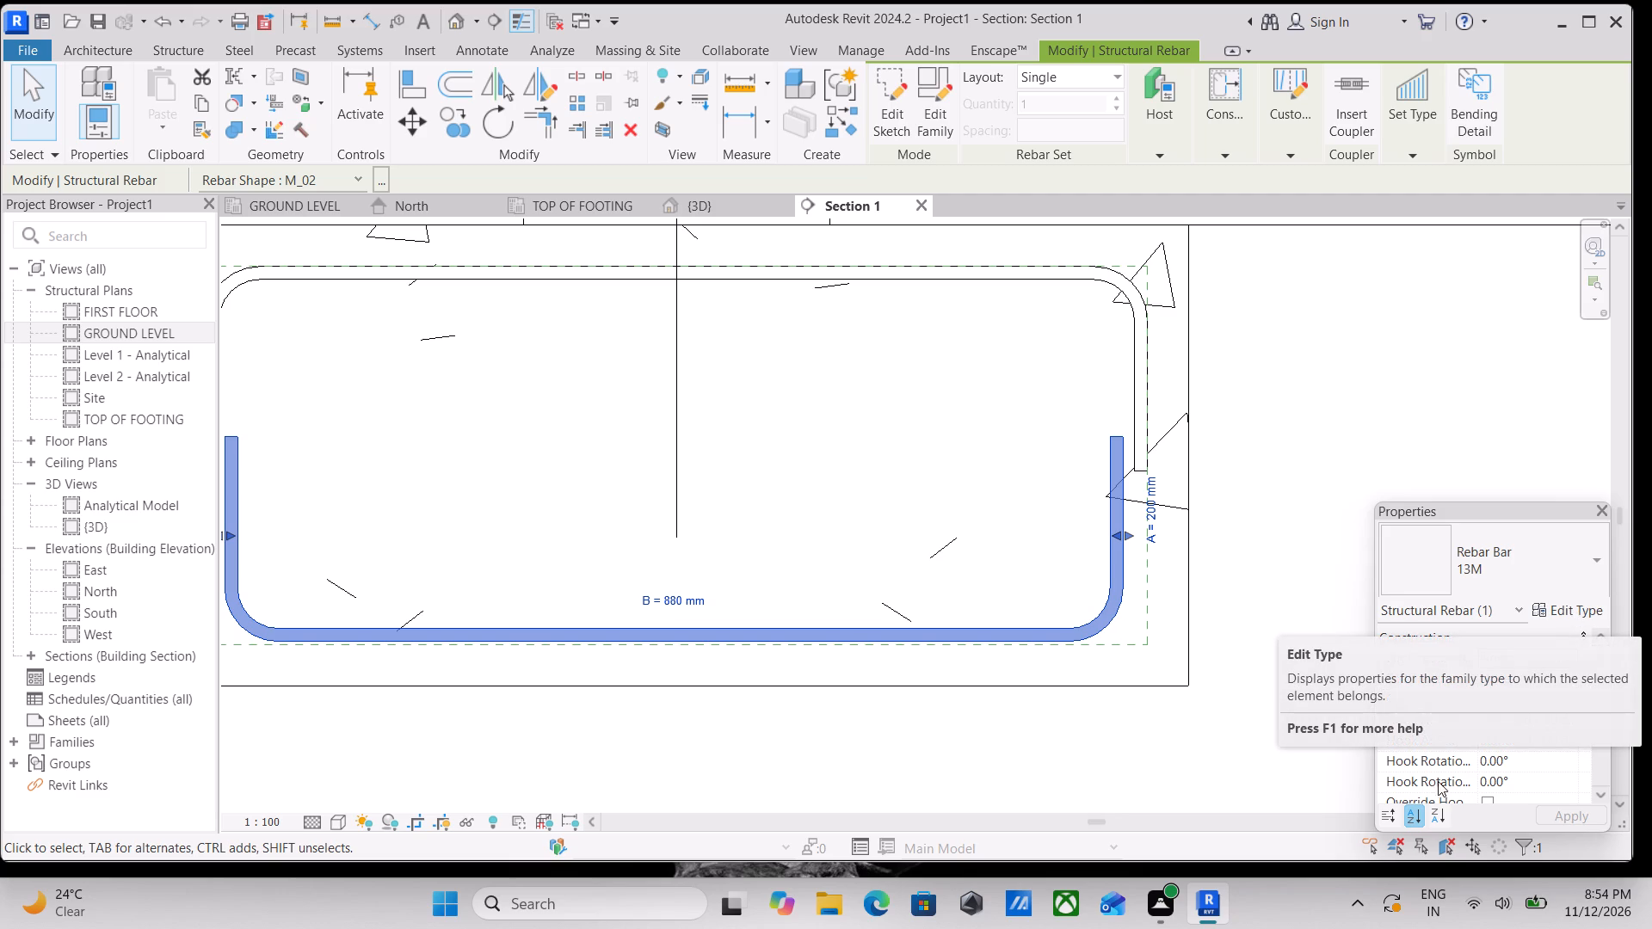
{"action": "left_click", "coordinate": [1577, 612]}
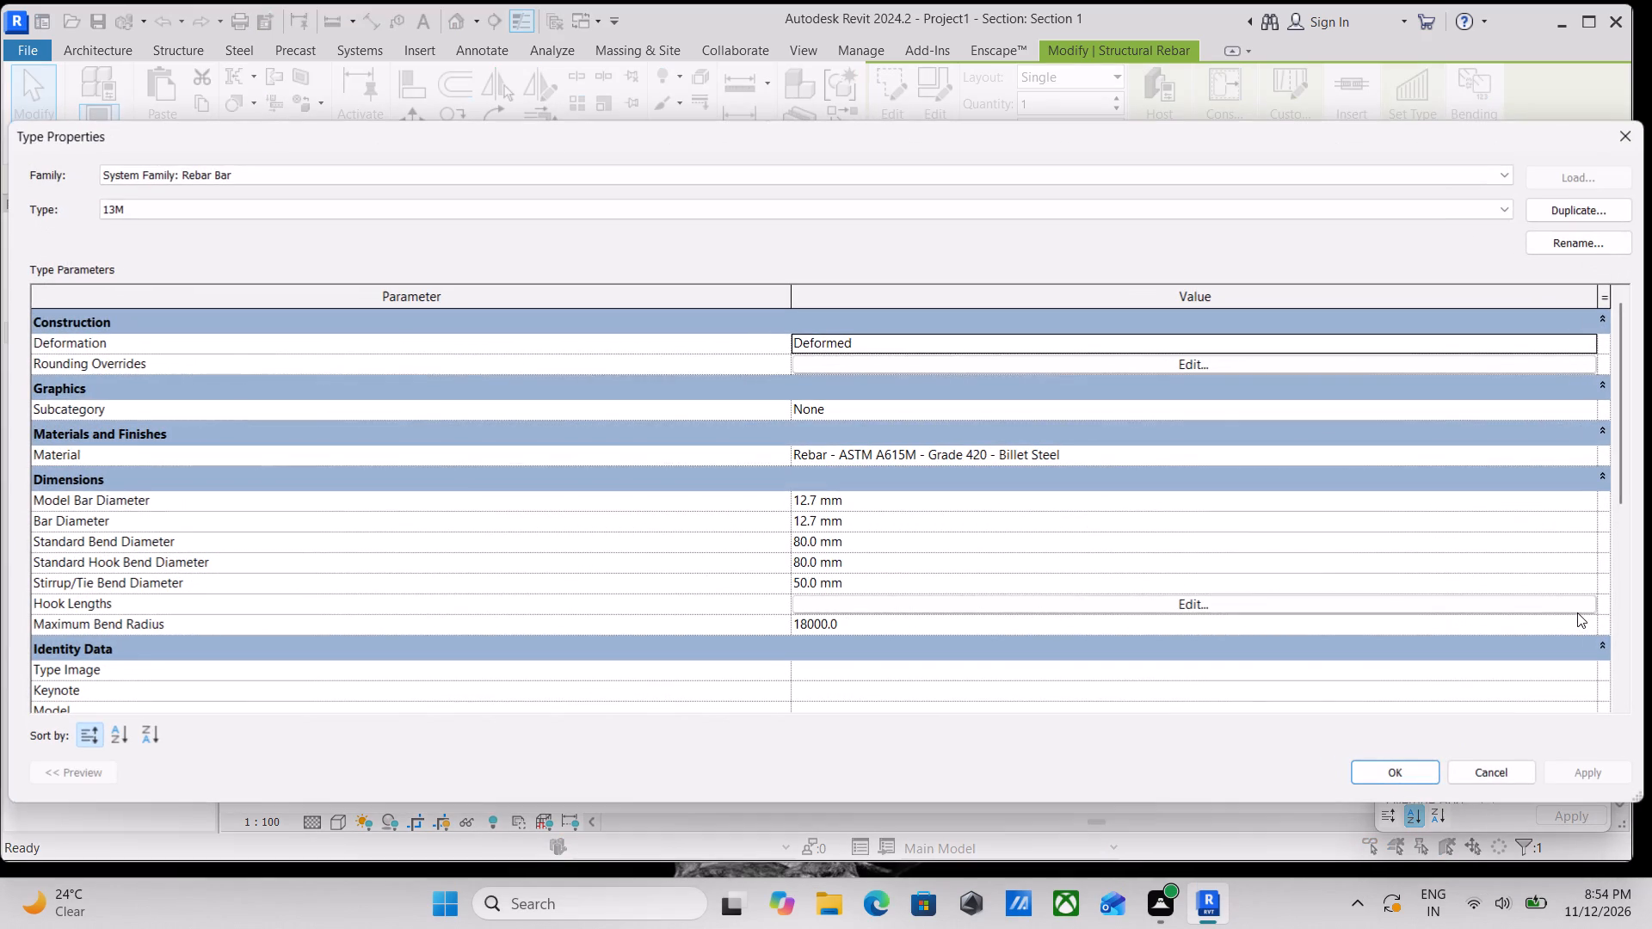
{"action": "left_click", "coordinate": [1646, 135]}
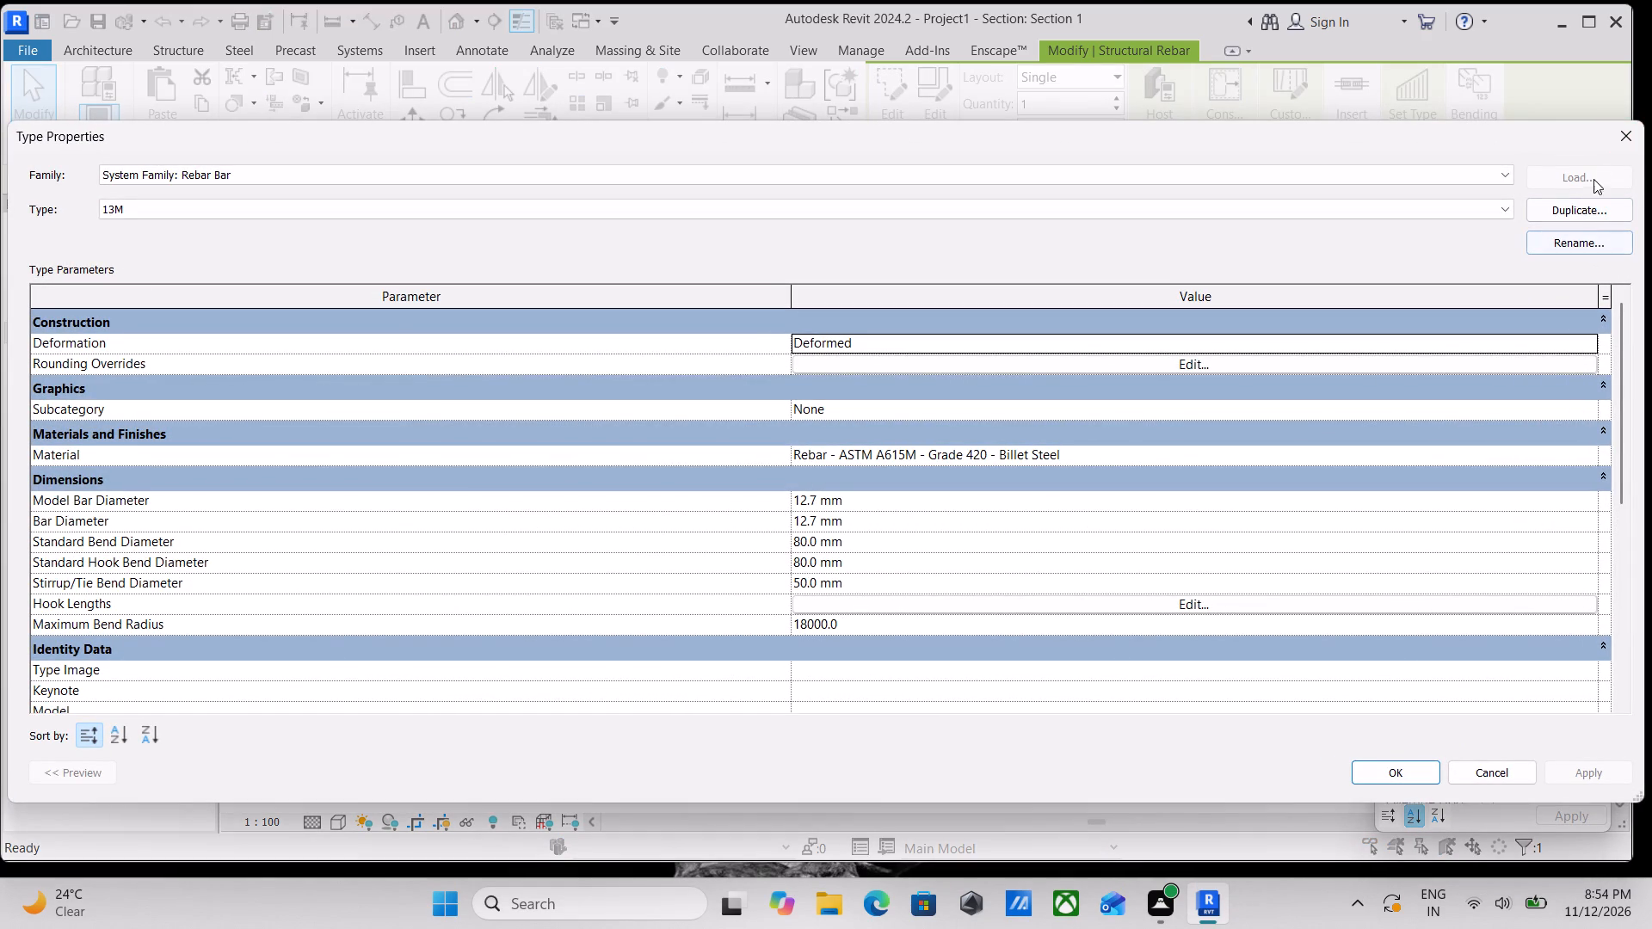
{"action": "left_click", "coordinate": [1615, 144]}
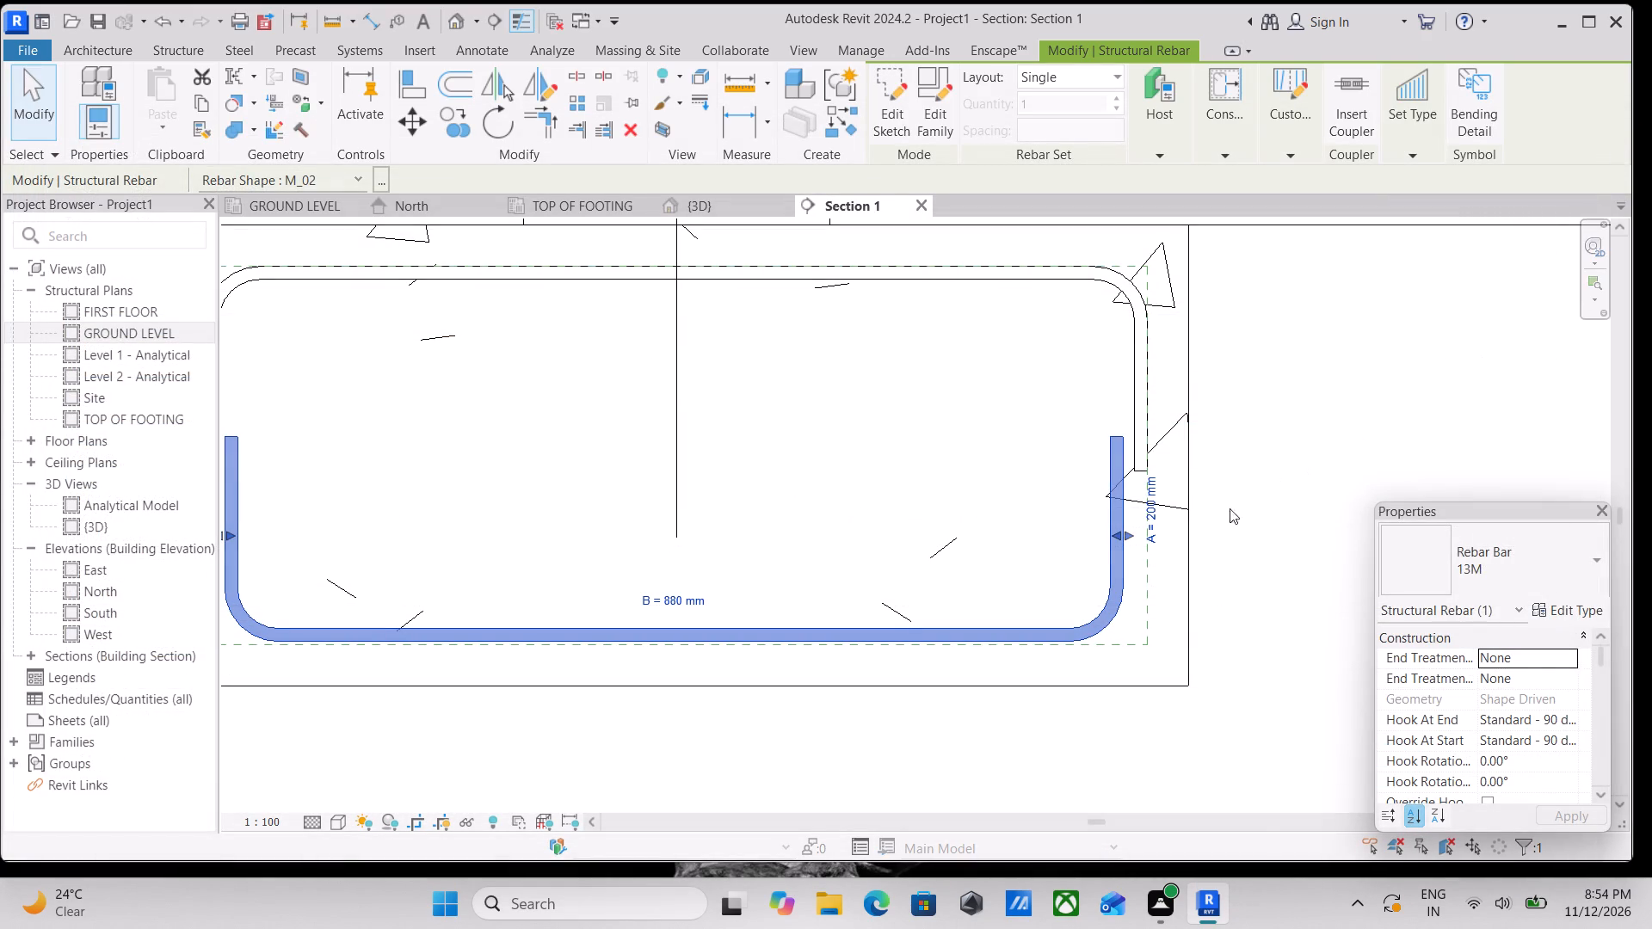
Turn on unobscured visibility of the footing's bottom bar in the {3D} view.
{"action": "scroll", "coordinate": [1433, 701], "scroll_direction": "down", "scroll_amount": 2}
{"action": "scroll", "coordinate": [1512, 743], "scroll_direction": "down", "scroll_amount": 4}
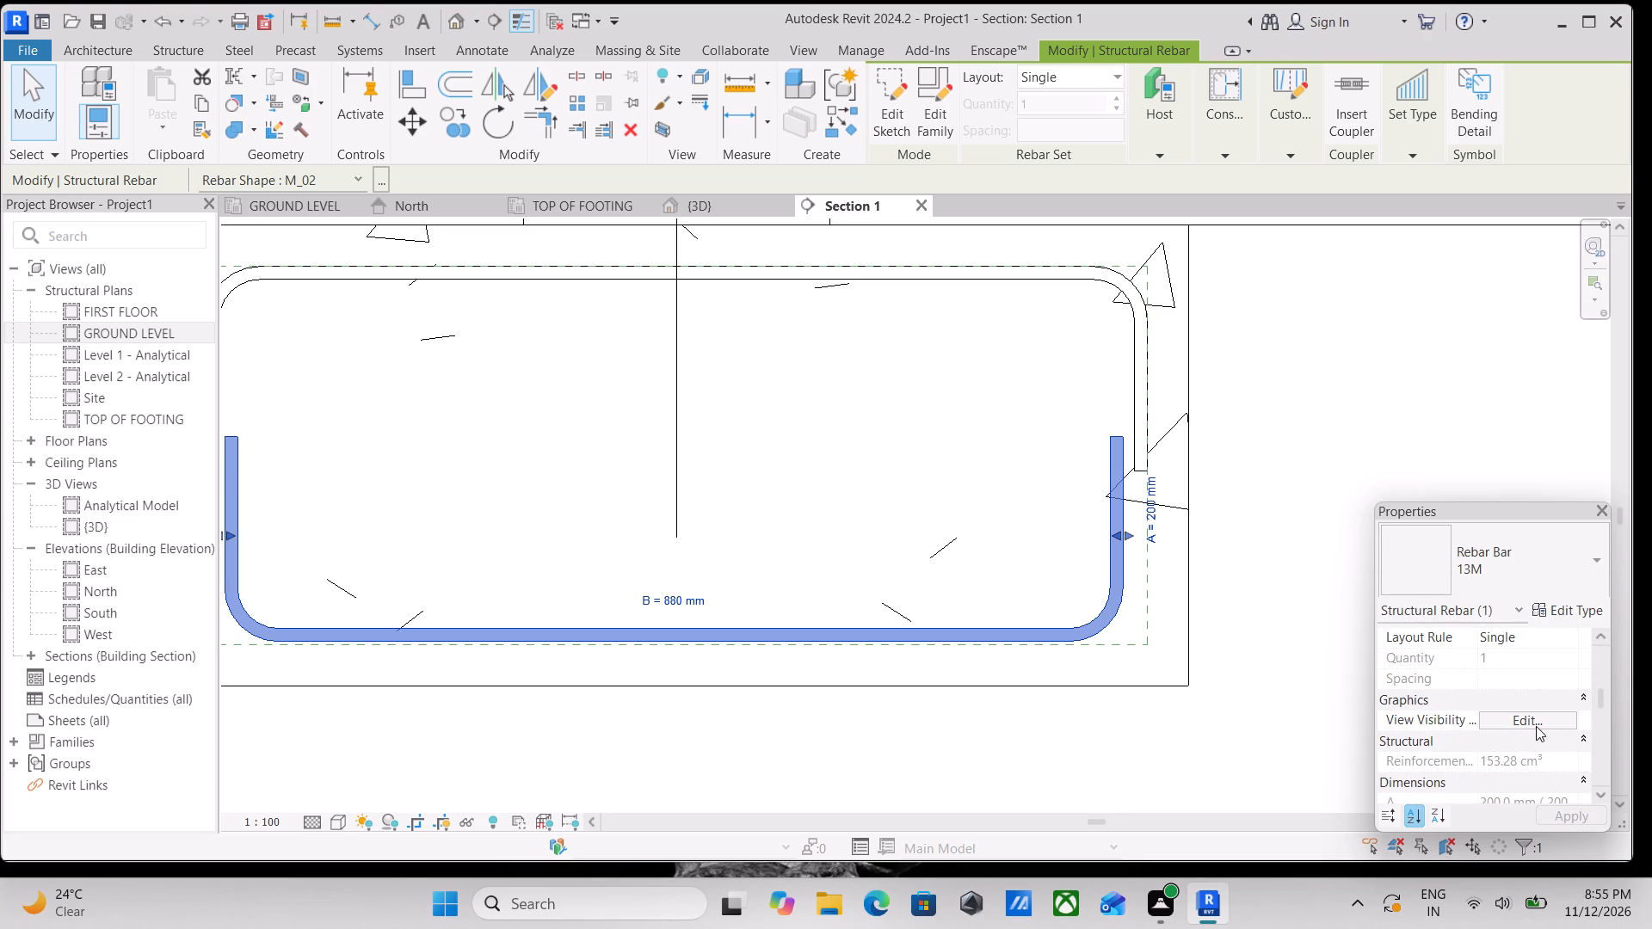
{"action": "left_click", "coordinate": [1536, 726]}
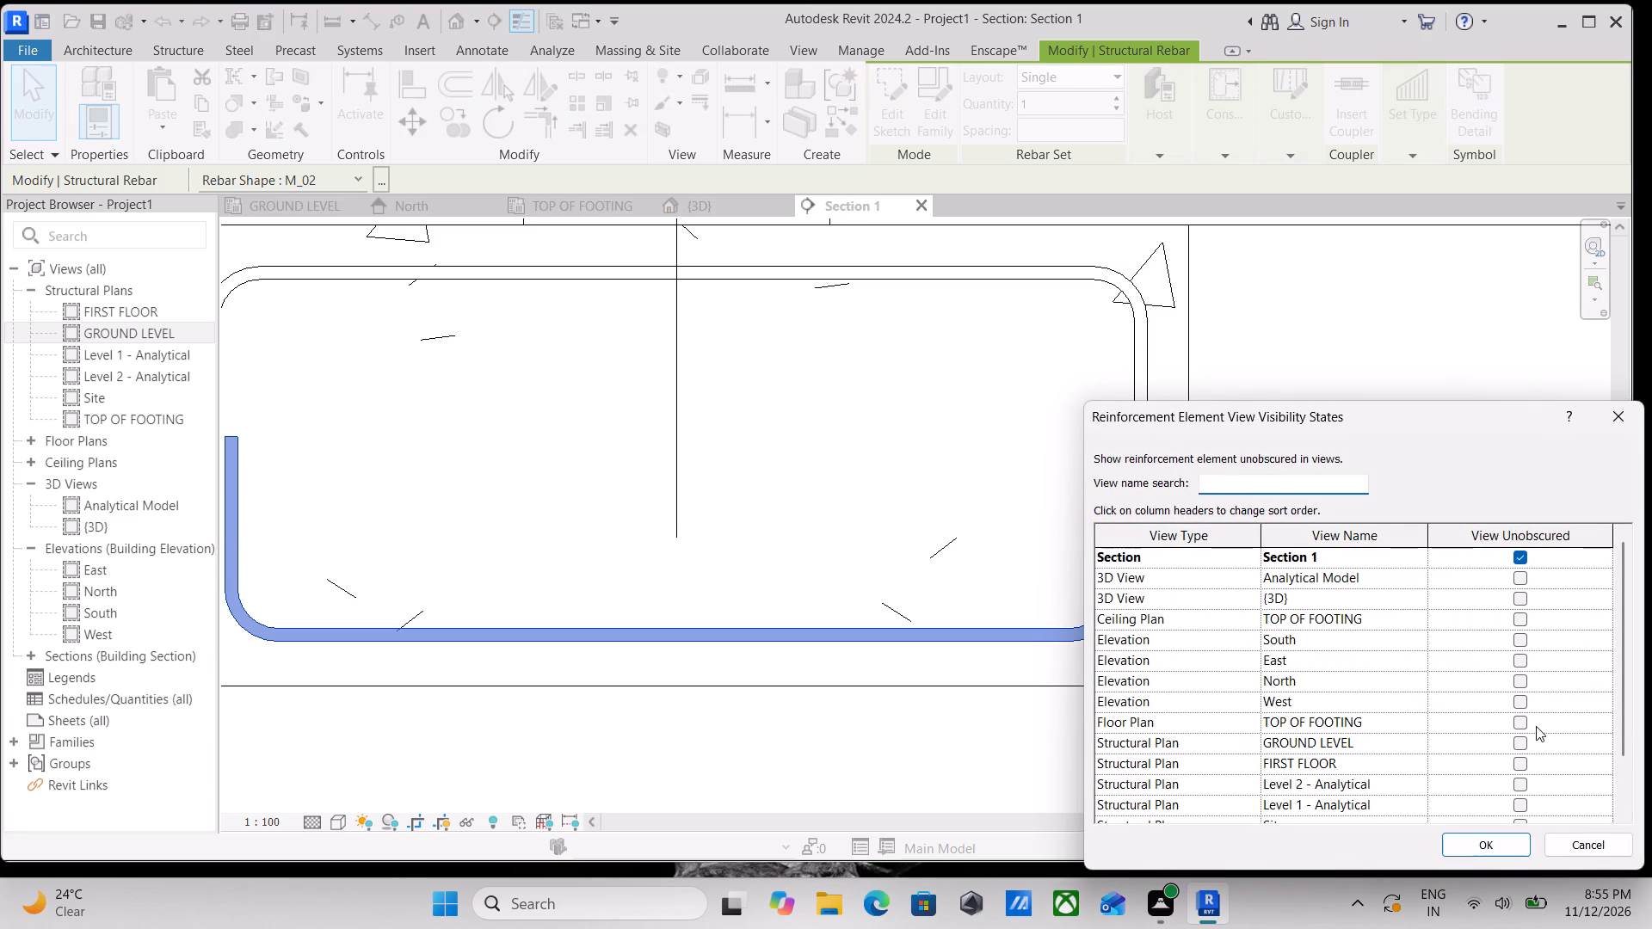
{"action": "left_click", "coordinate": [1518, 600]}
{"action": "left_click", "coordinate": [1488, 845]}
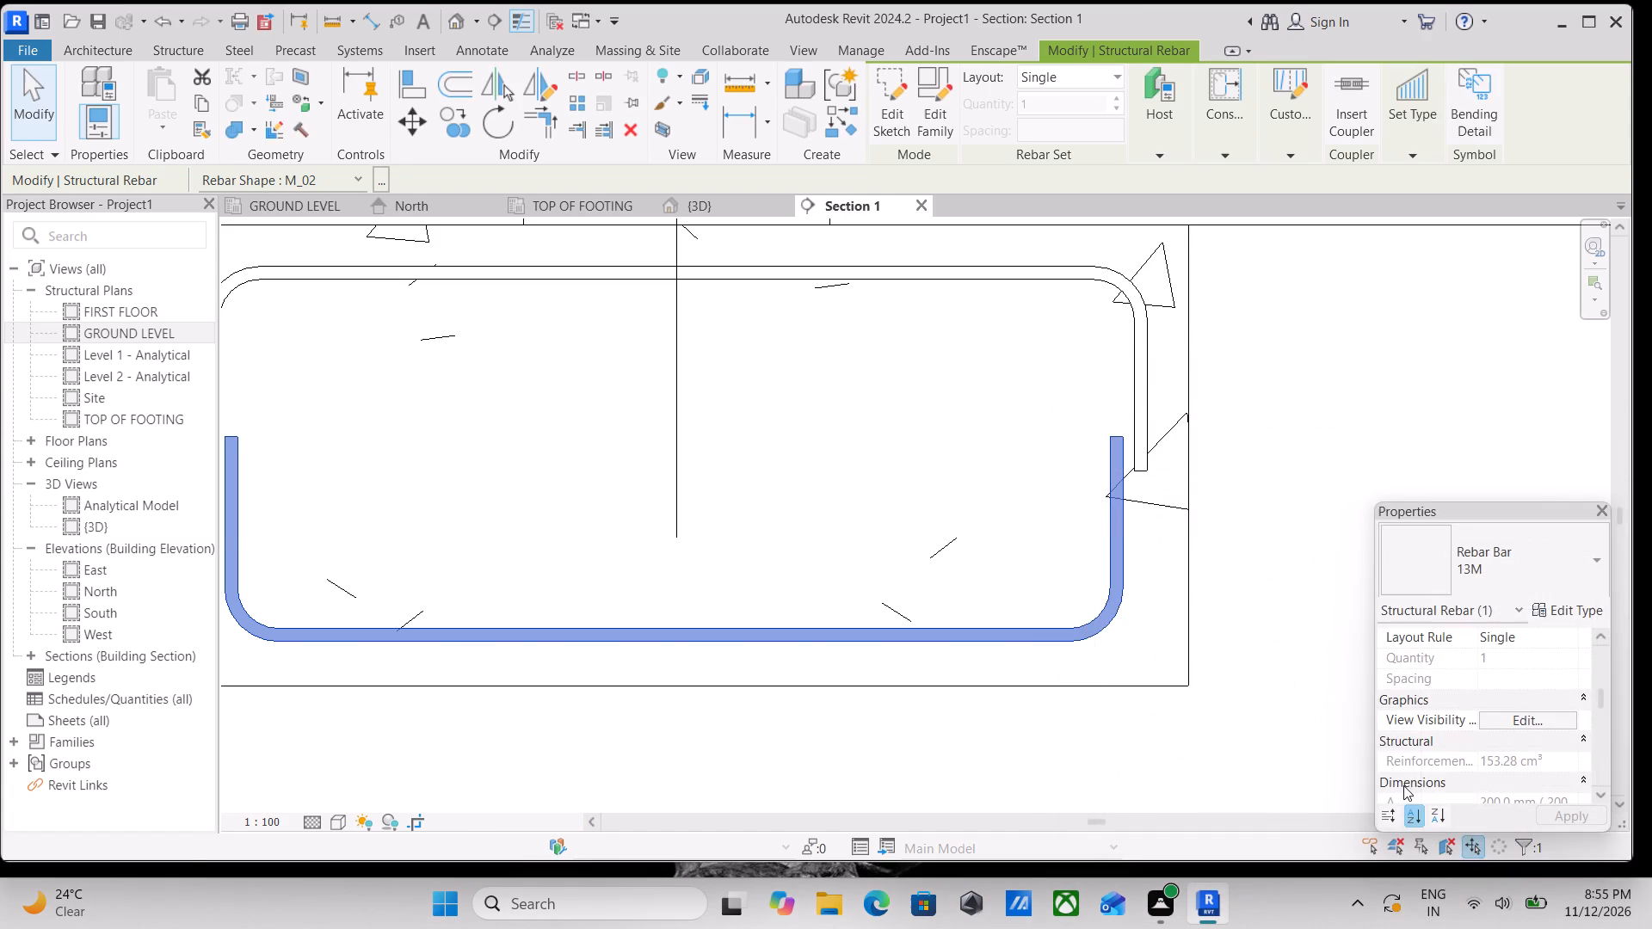
Turn on unobscured visibility of the footing's top 13M bar in the {3D} view.
{"action": "middle_click_drag", "start_coordinate": [1063, 652], "coordinate": [1153, 698]}
{"action": "left_click", "coordinate": [959, 315]}
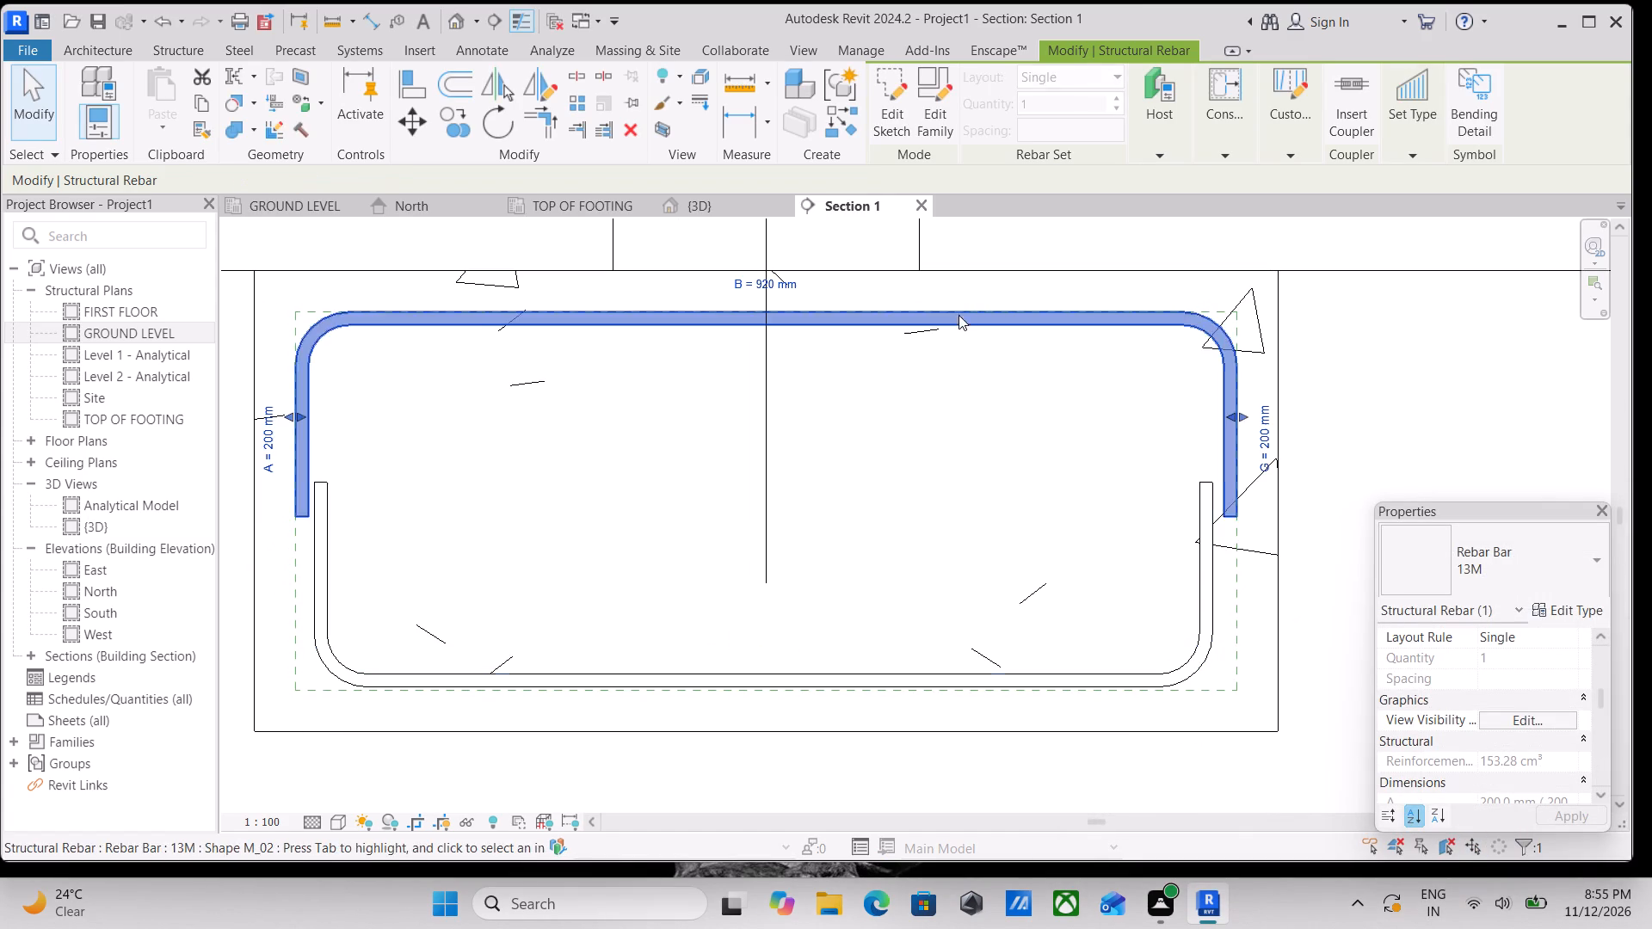
{"action": "scroll", "coordinate": [1495, 671], "scroll_direction": "down", "scroll_amount": 1}
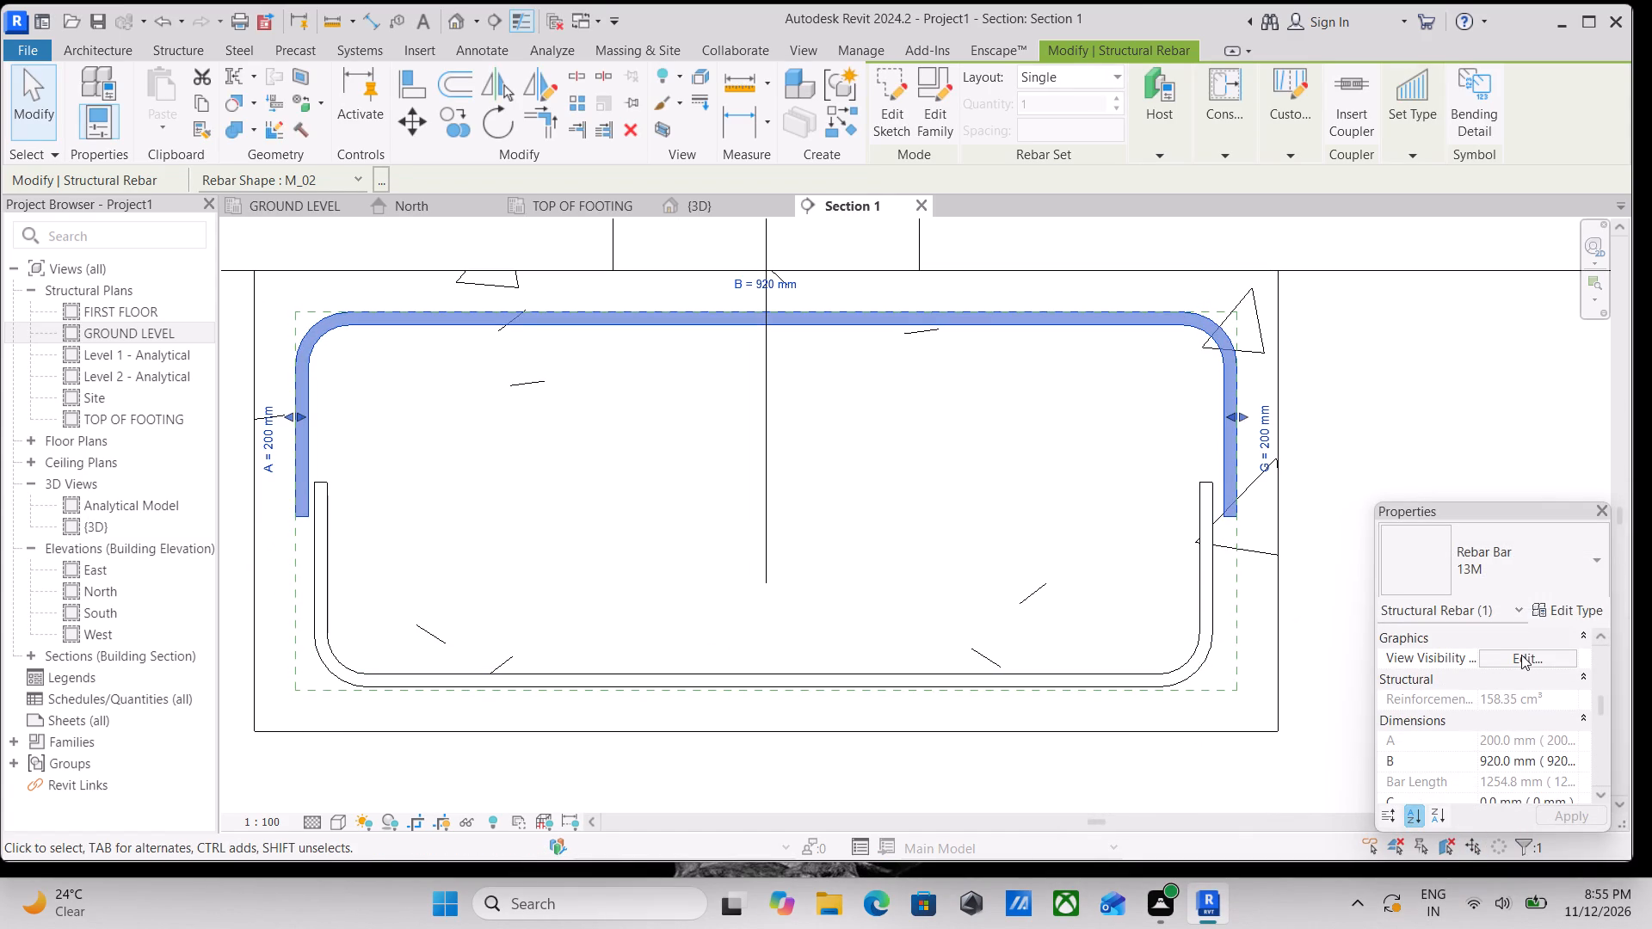
{"action": "left_click", "coordinate": [1521, 655]}
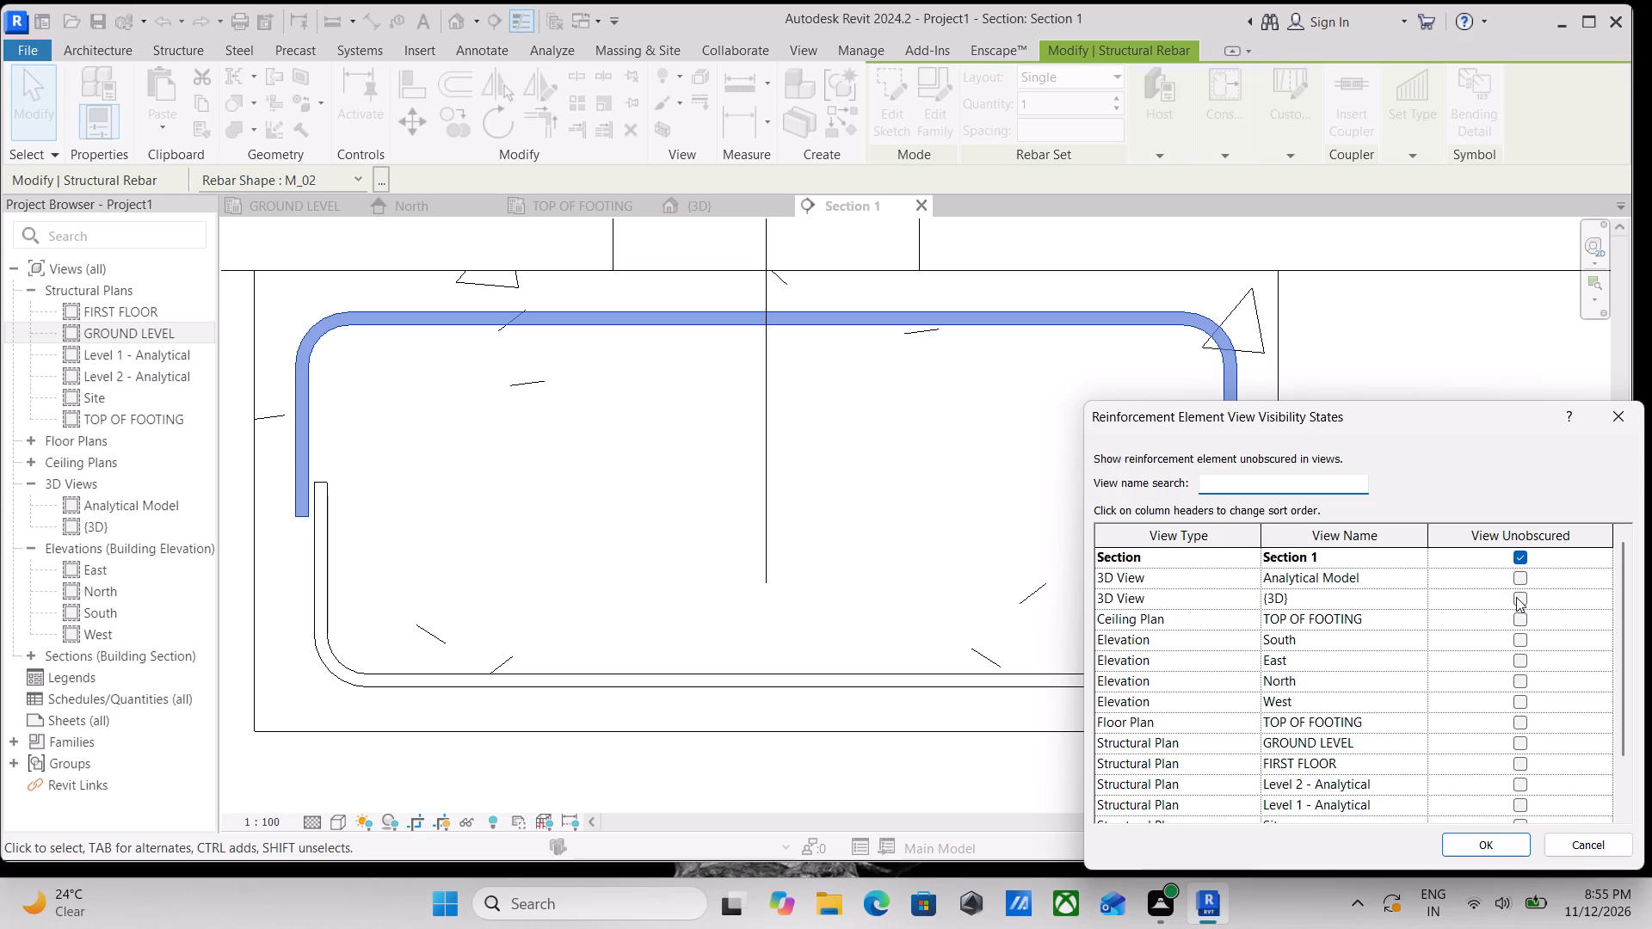
{"action": "left_click", "coordinate": [1516, 597]}
{"action": "left_click", "coordinate": [1480, 846]}
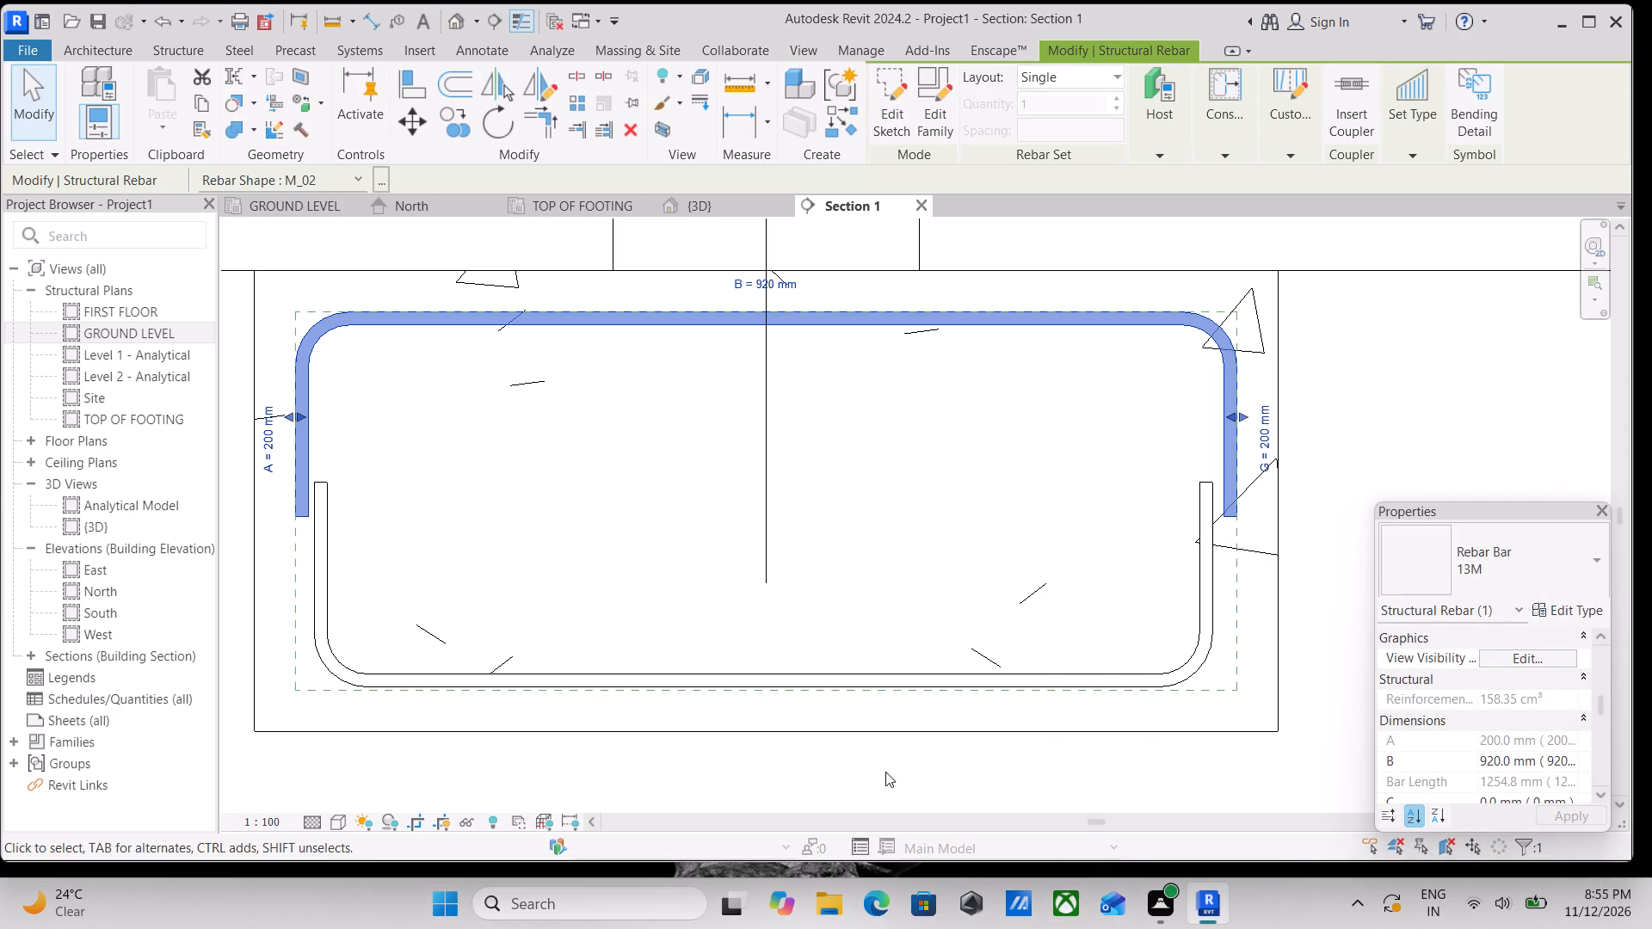
Set the footing's bottom bar to a Maximum Spacing layout with 120 mm spacing.
{"action": "left_click", "coordinate": [874, 673]}
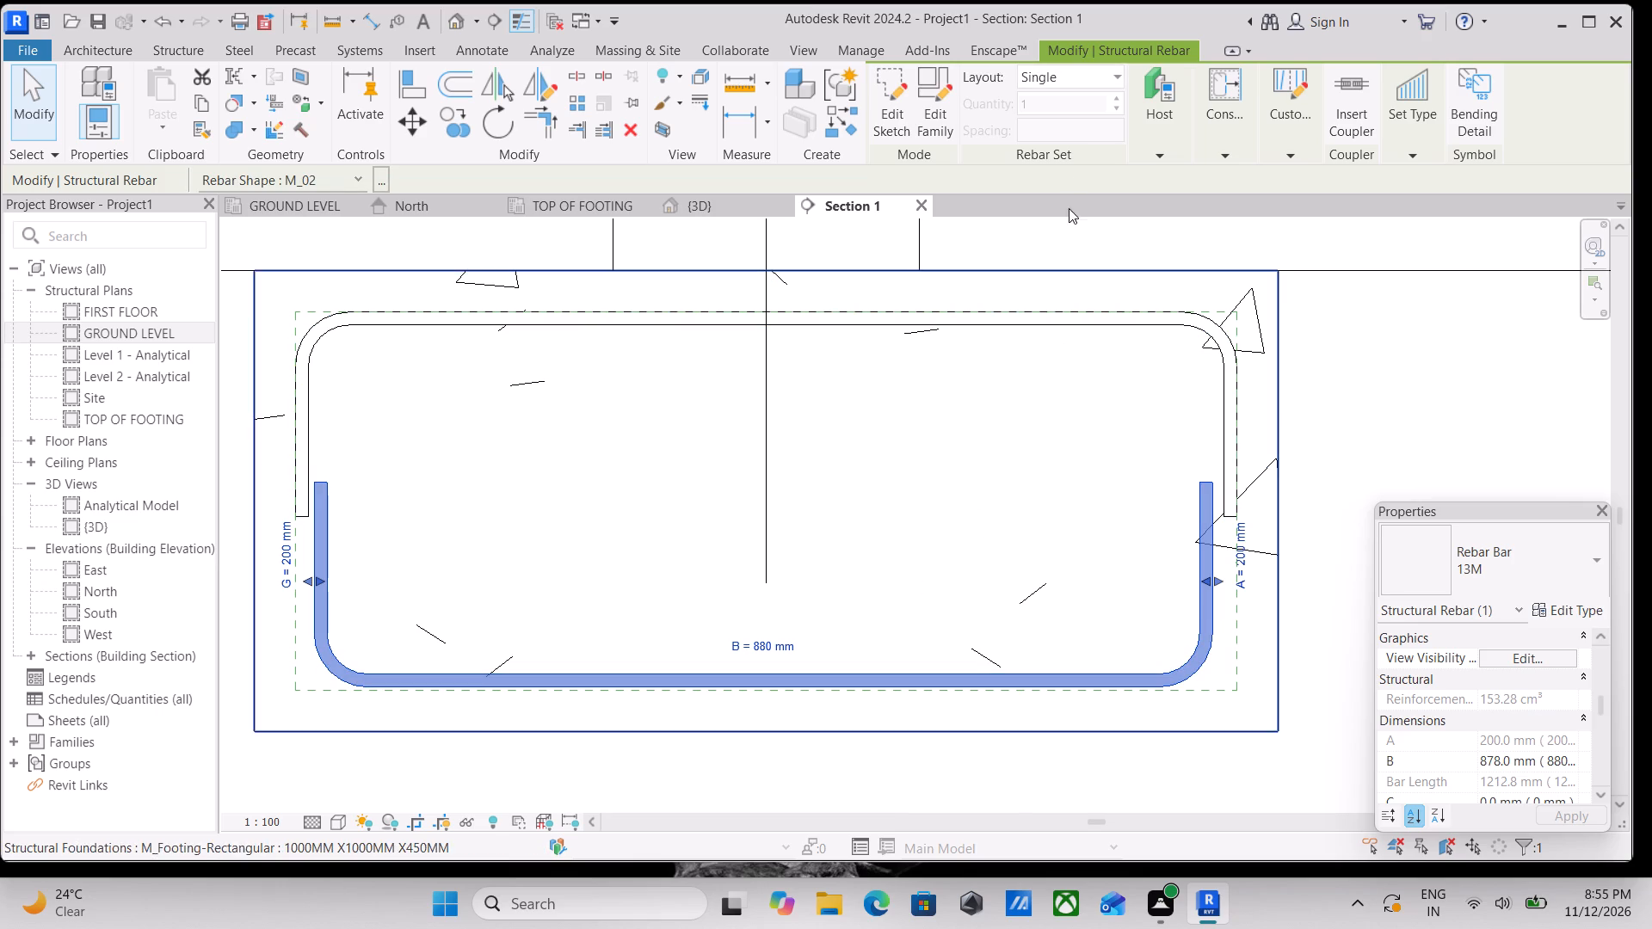
{"action": "left_click", "coordinate": [1104, 80]}
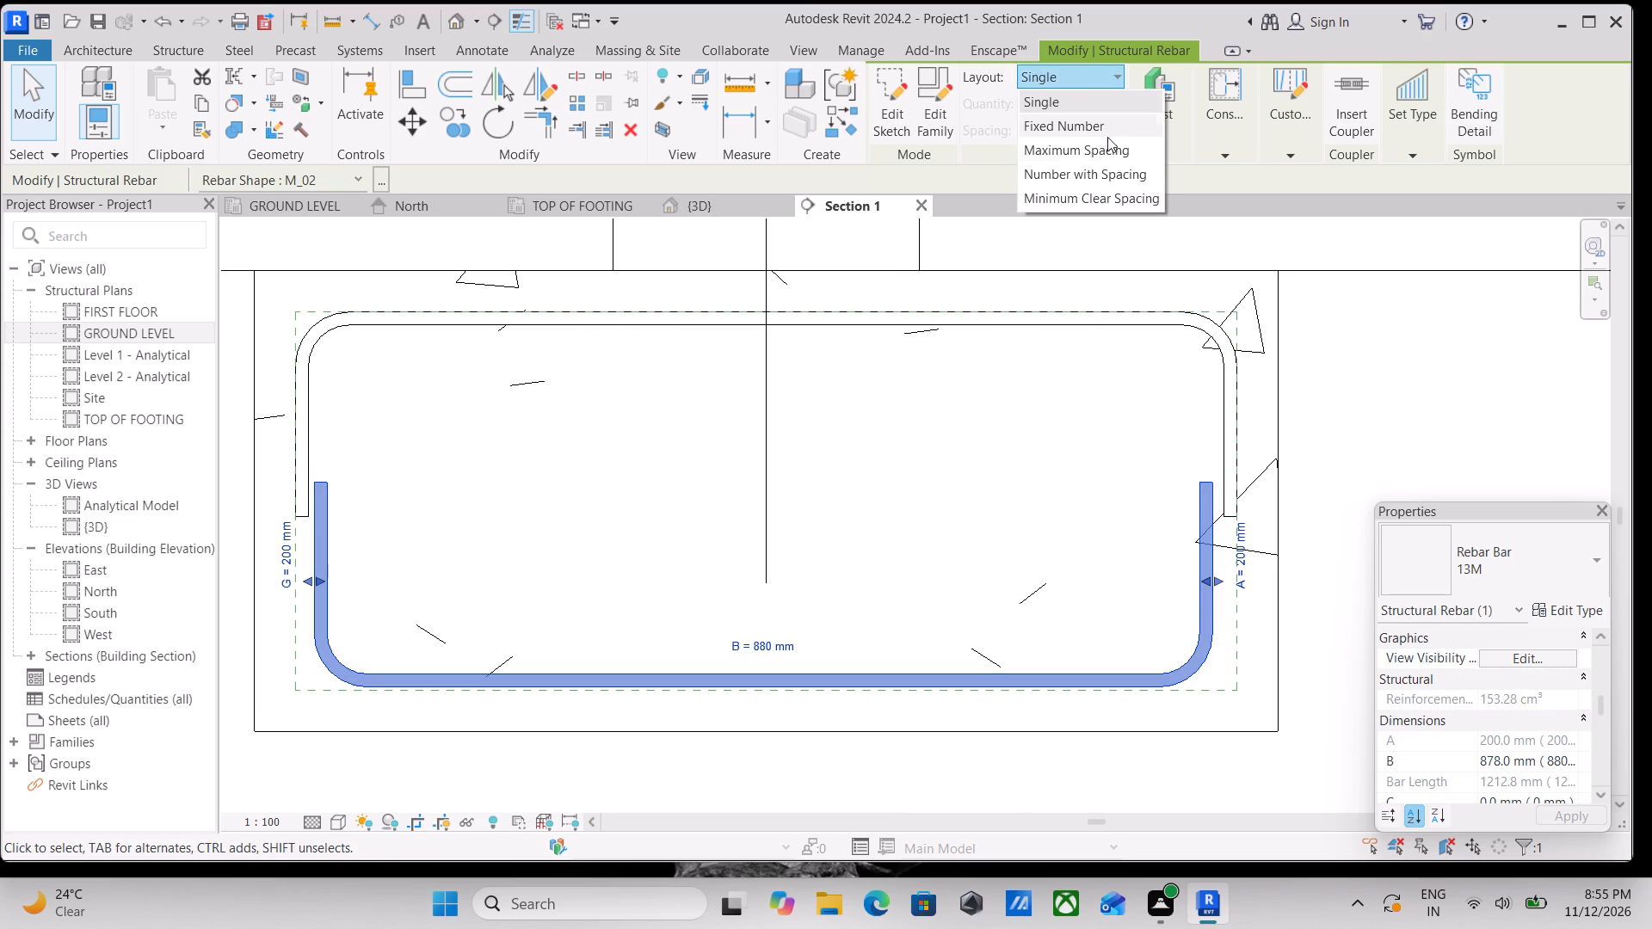
{"action": "left_click", "coordinate": [1116, 154]}
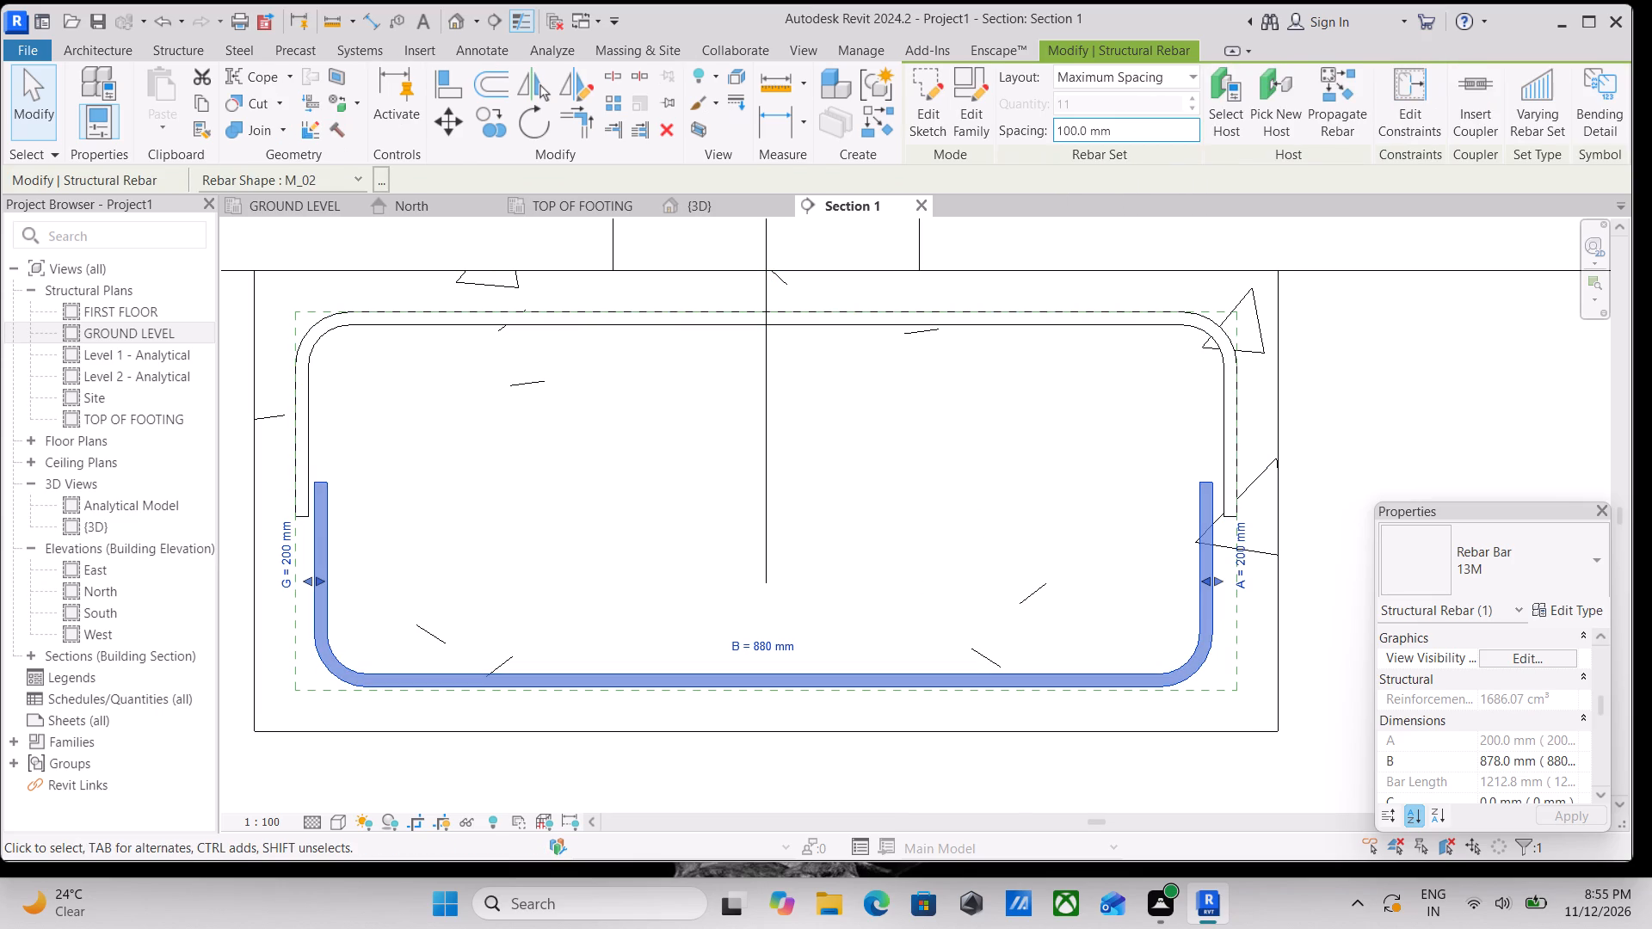
{"action": "left_click_drag", "start_coordinate": [1125, 136], "coordinate": [1027, 145]}
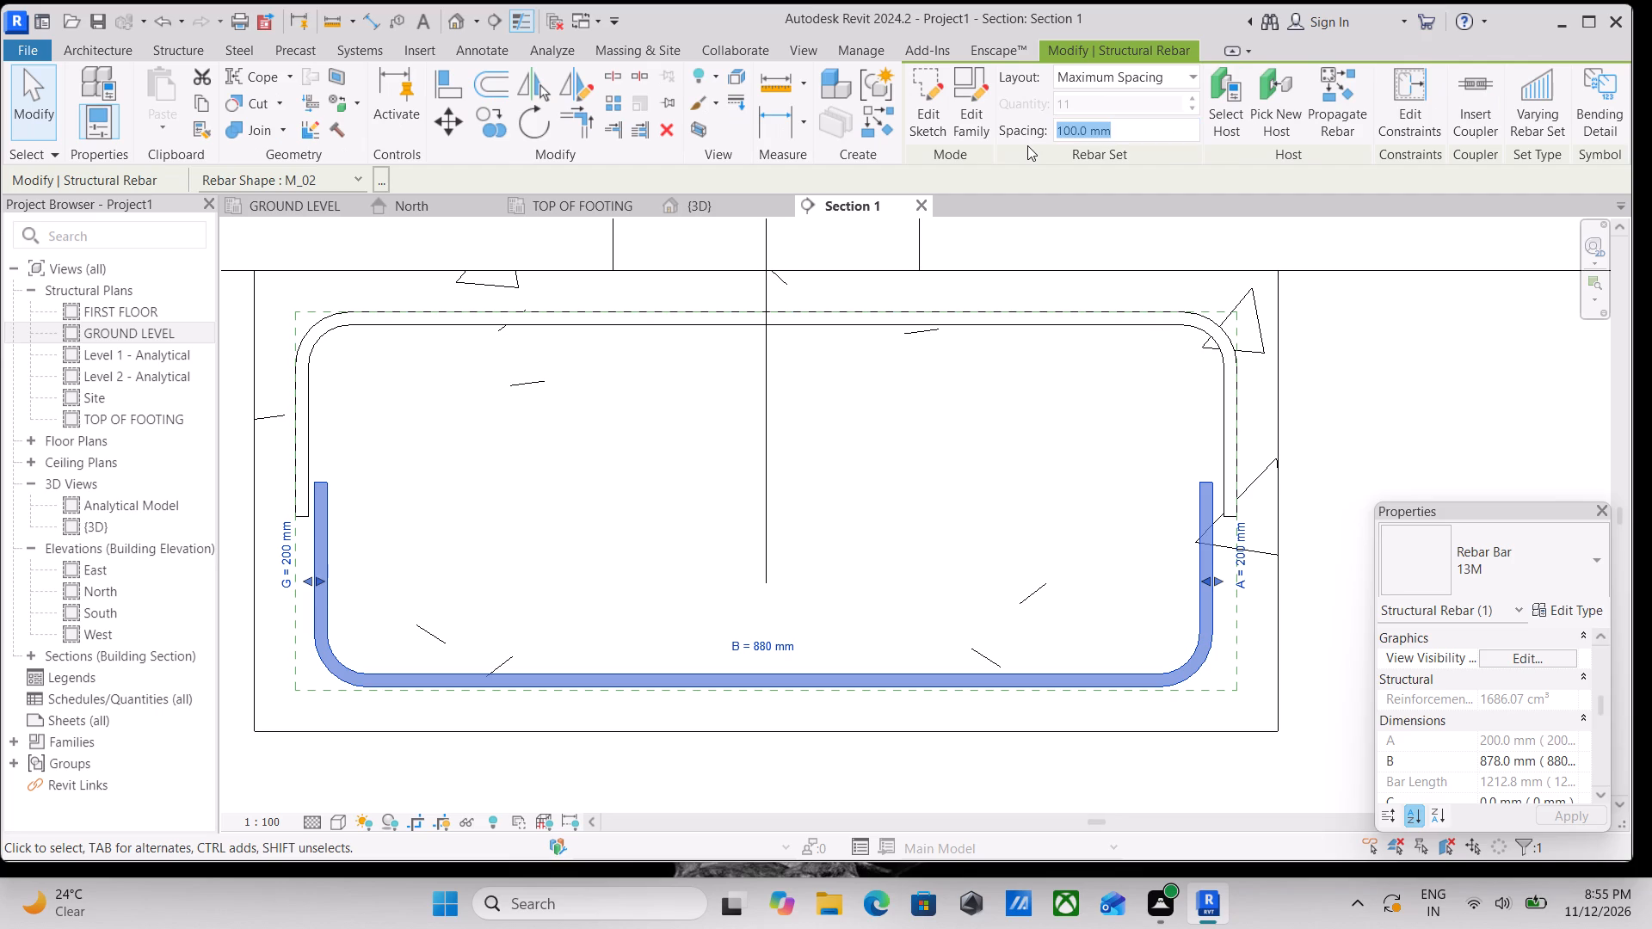
{"action": "type", "text": "120MM"}
{"action": "key", "text": "Return"}
Set the footing's top bar to a Maximum Spacing layout with 120 mm spacing.
{"action": "left_click", "coordinate": [941, 329]}
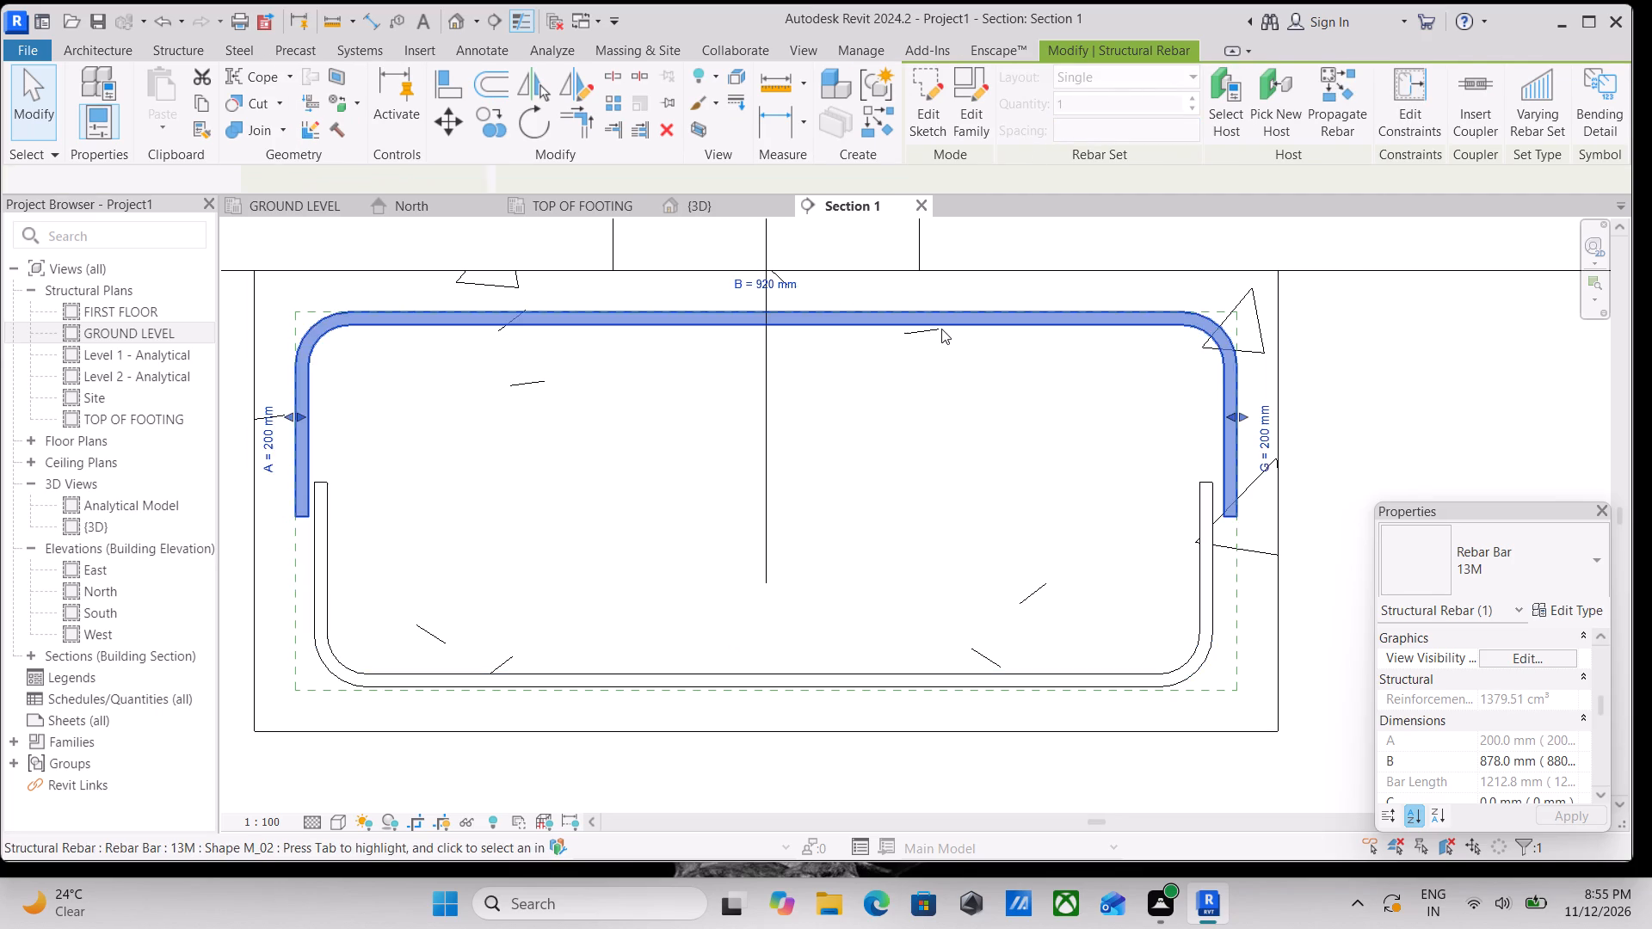
{"action": "left_click", "coordinate": [1083, 80]}
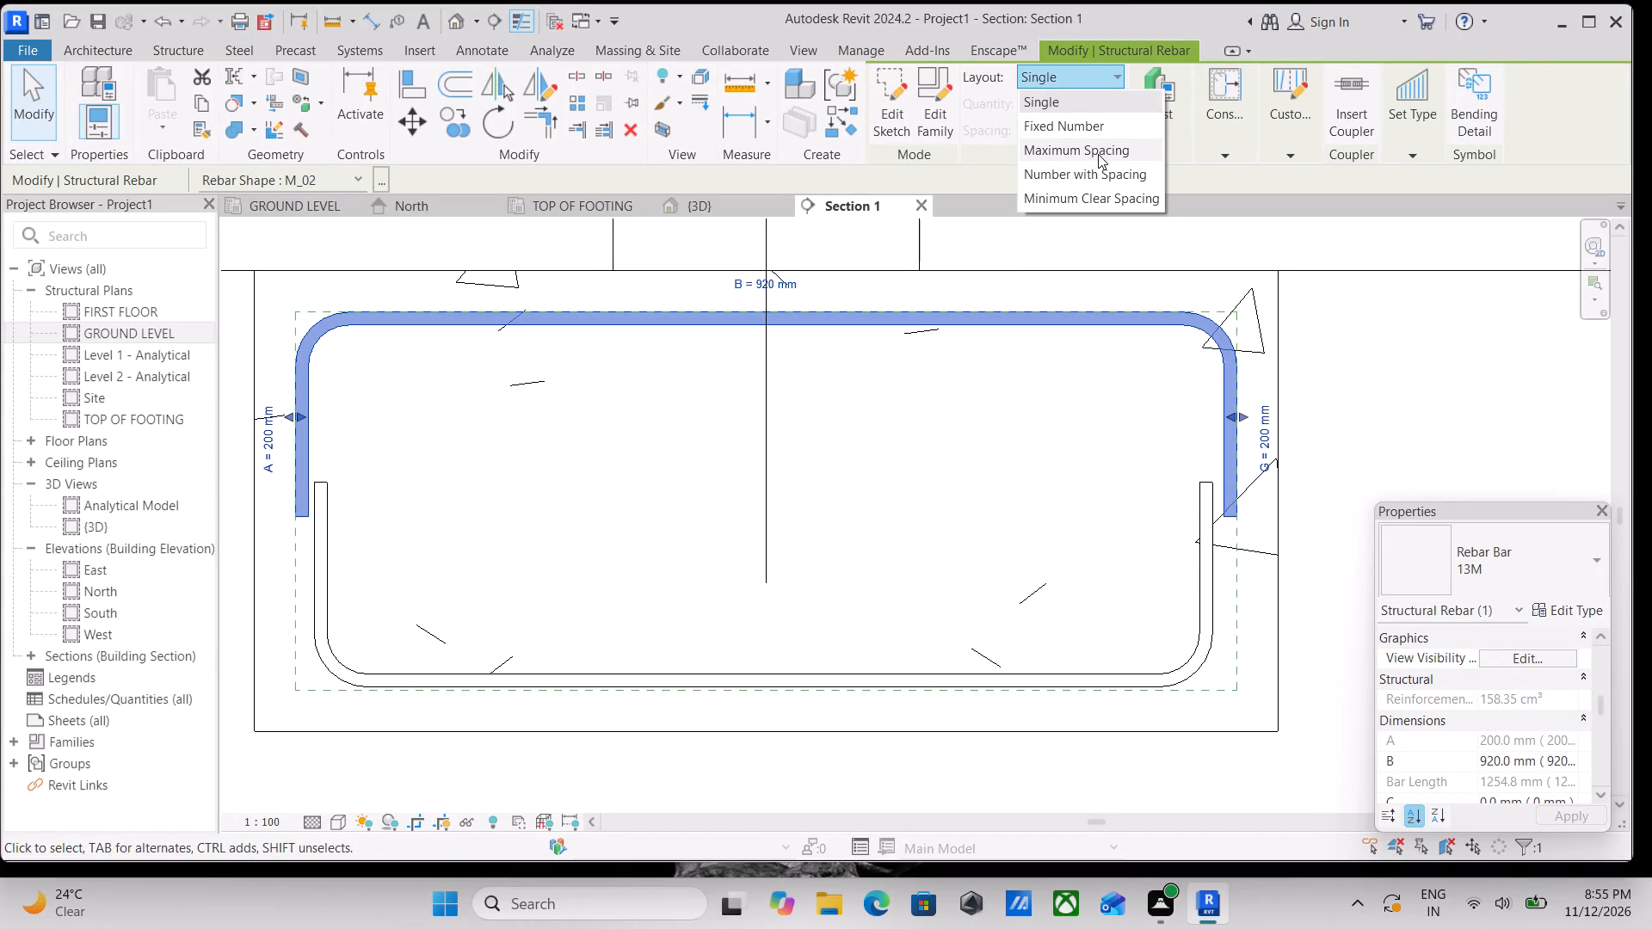
{"action": "left_click", "coordinate": [1098, 154]}
{"action": "left_click_drag", "start_coordinate": [1120, 131], "coordinate": [948, 134]}
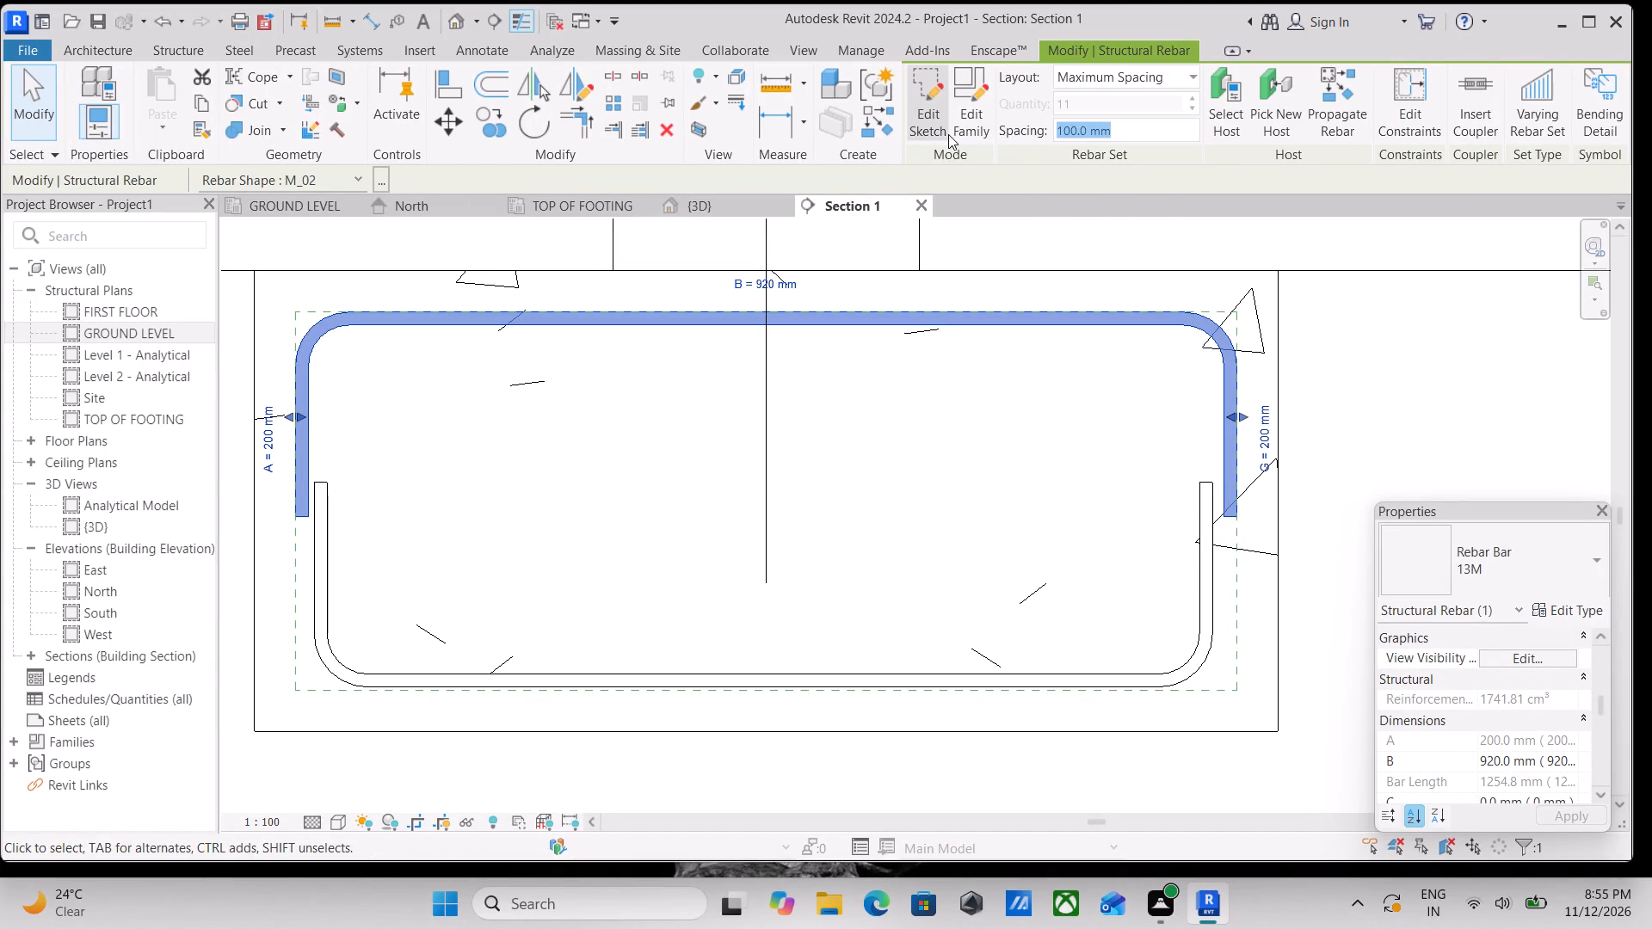
{"action": "type", "text": "120MM"}
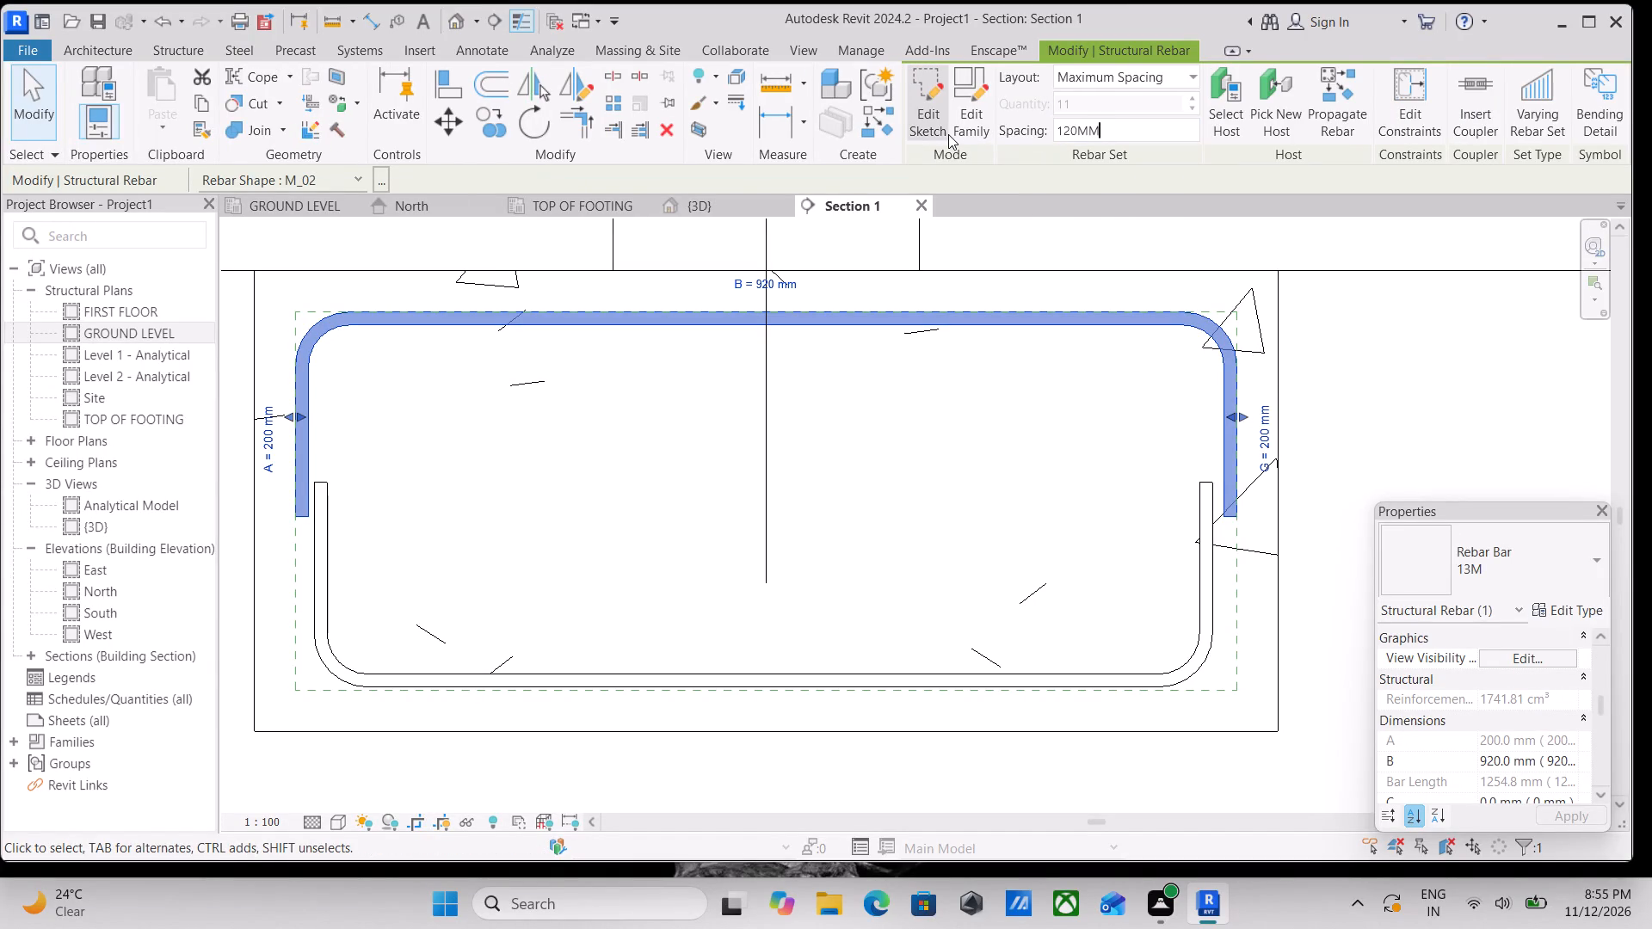
{"action": "key", "text": "Return"}
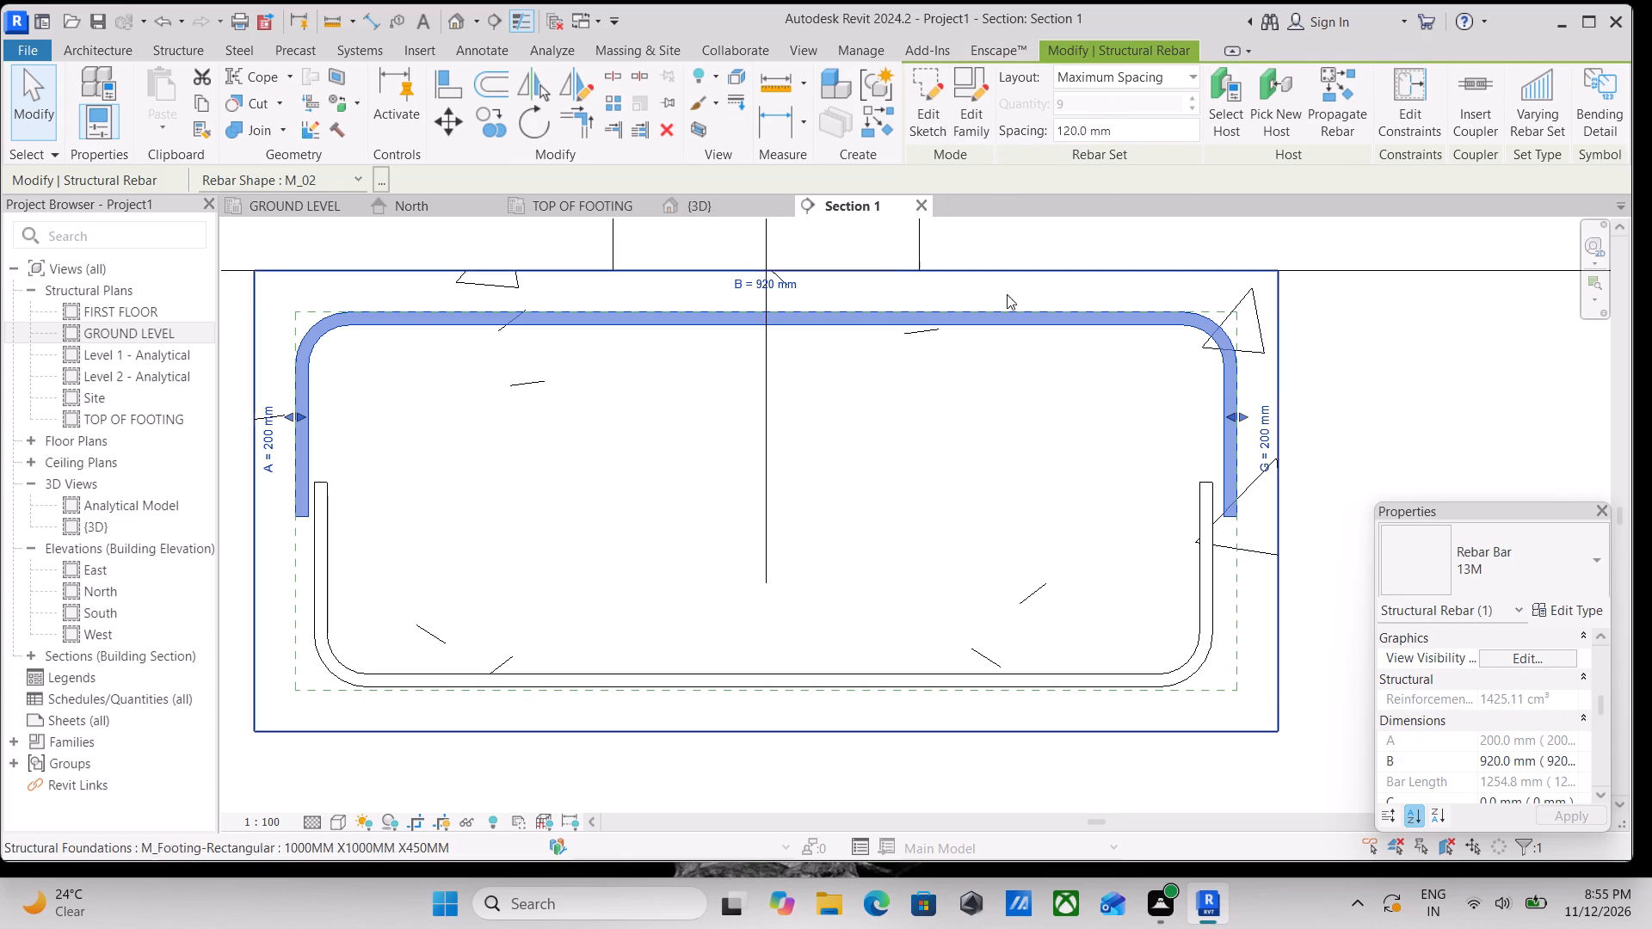
Inspect the bottom and top bar sets in the section, including the top set's properties and view visibility states.
{"action": "middle_click_drag", "start_coordinate": [1079, 458], "coordinate": [1103, 357]}
{"action": "left_click", "coordinate": [1236, 539]}
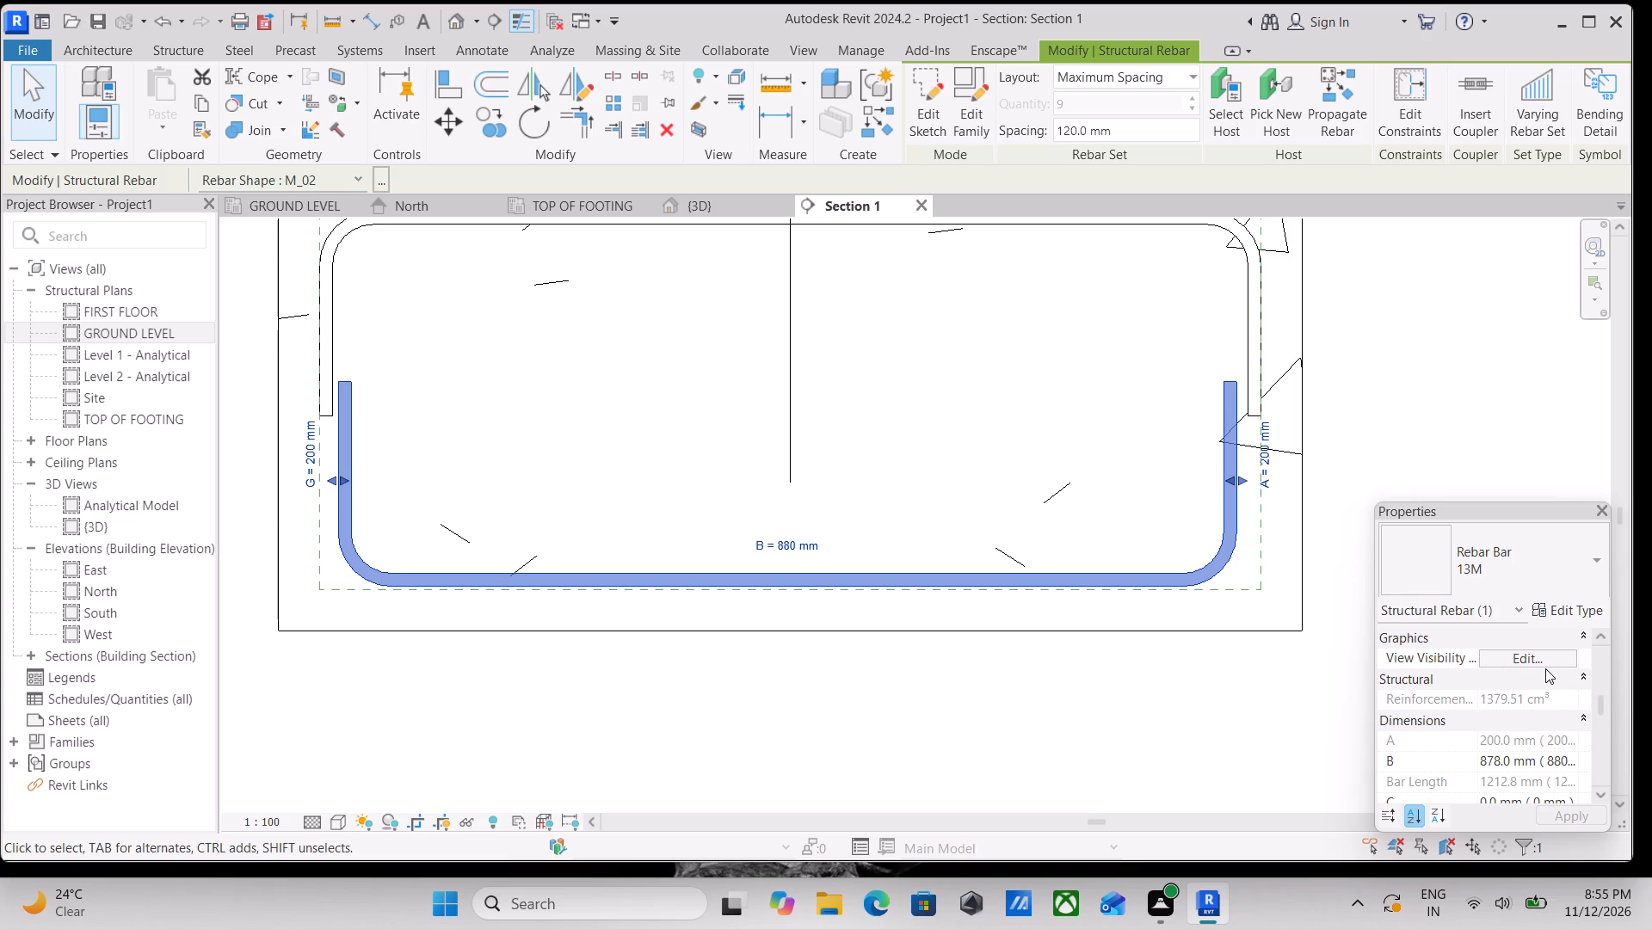
{"action": "scroll", "coordinate": [1174, 538], "scroll_direction": "down", "scroll_amount": 2}
{"action": "middle_click_drag", "start_coordinate": [1168, 524], "coordinate": [1106, 422]}
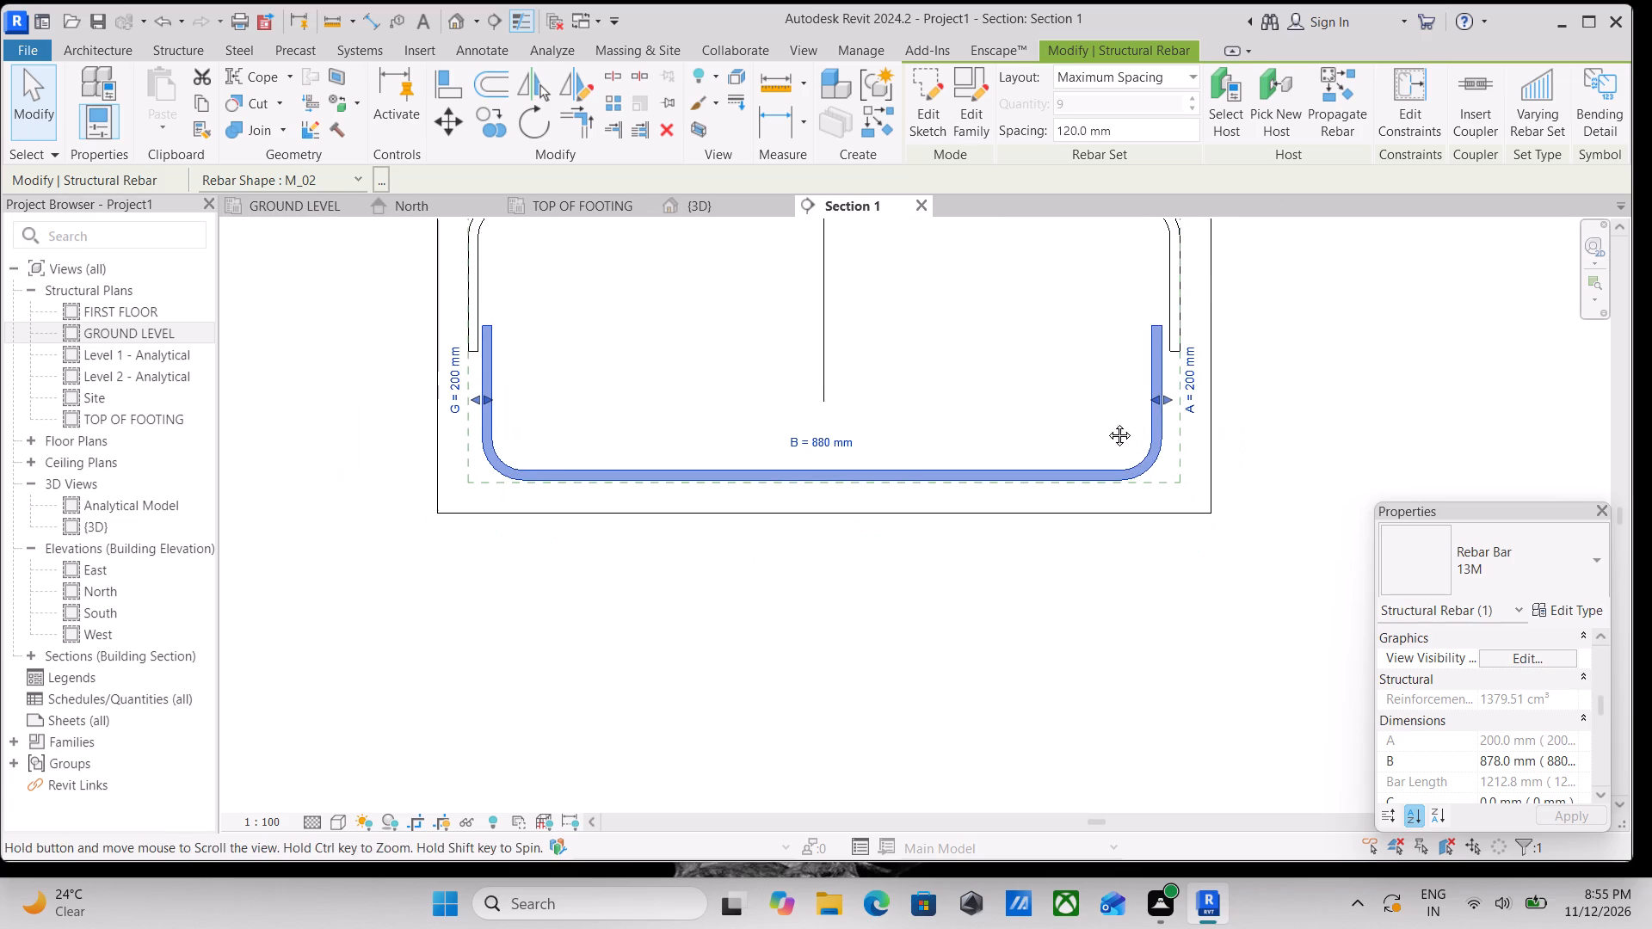
{"action": "middle_click_drag", "start_coordinate": [1106, 422], "coordinate": [1106, 423]}
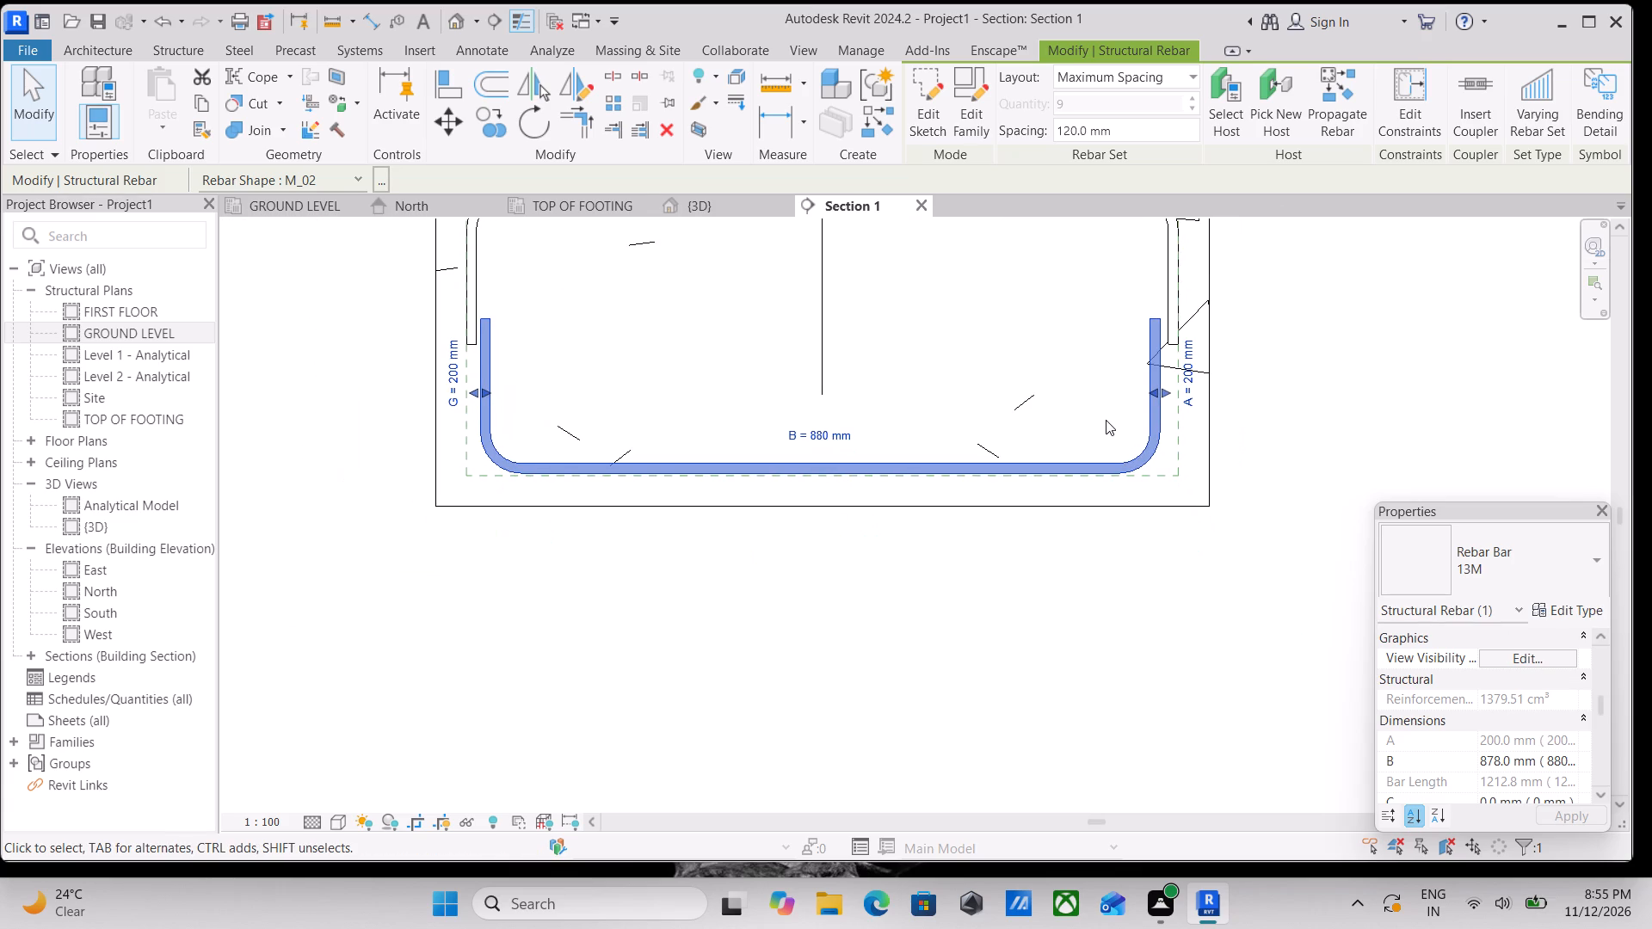
{"action": "scroll", "coordinate": [1094, 421], "scroll_direction": "up", "scroll_amount": 1}
{"action": "middle_click_drag", "start_coordinate": [1089, 421], "coordinate": [1090, 430]}
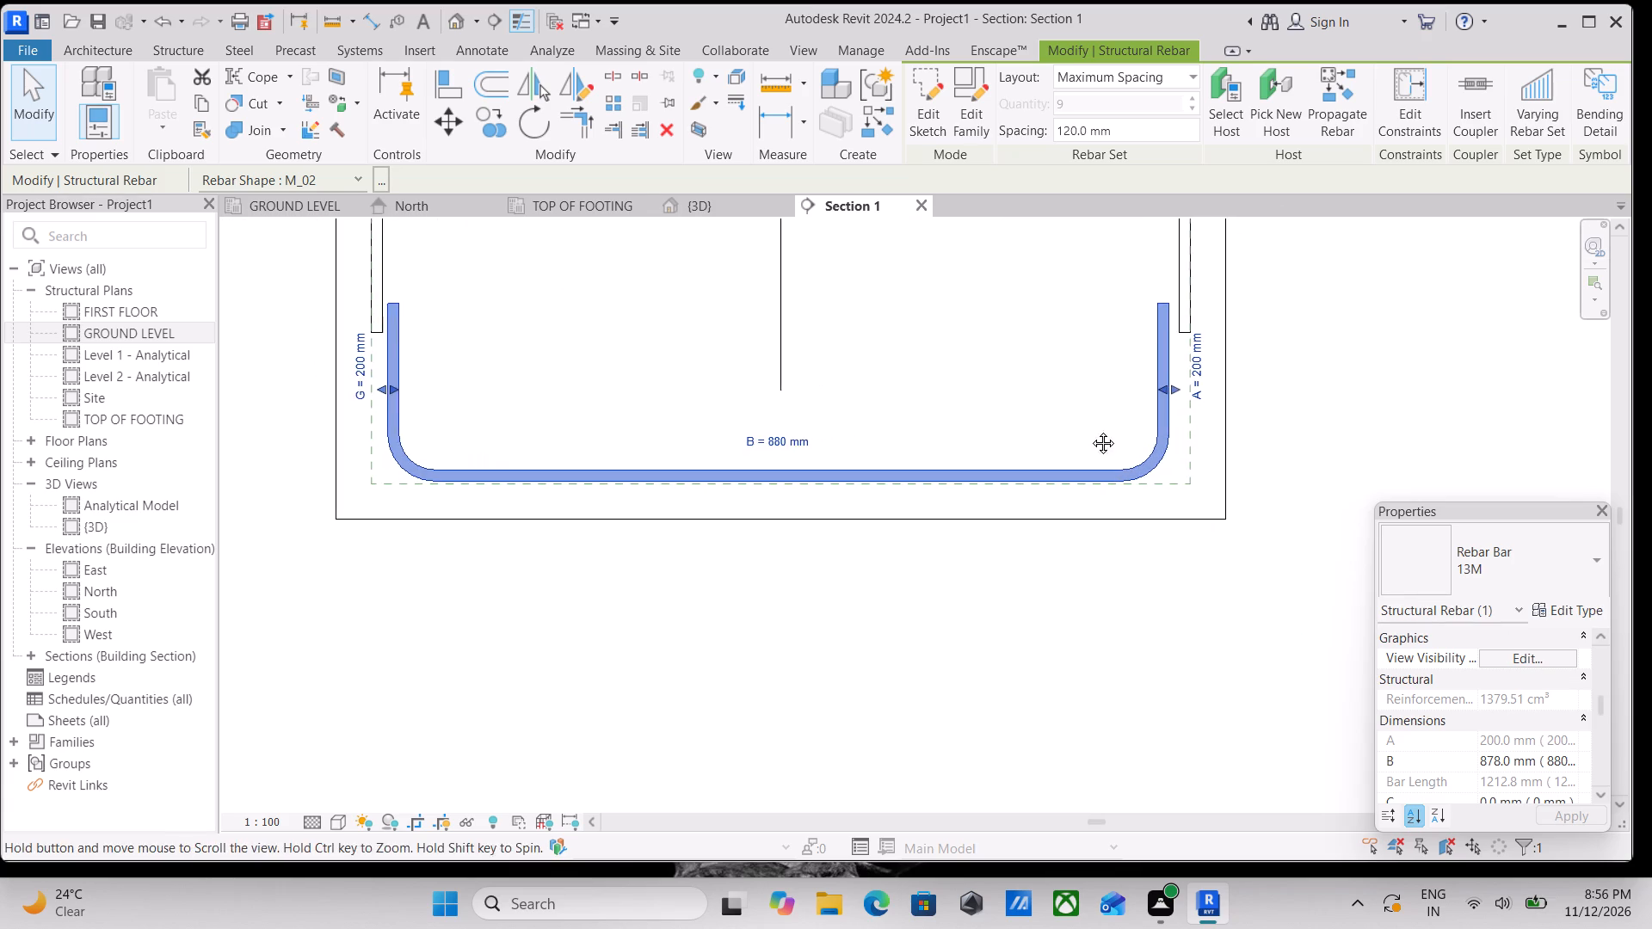
{"action": "middle_click_drag", "start_coordinate": [1090, 430], "coordinate": [1163, 600]}
{"action": "middle_click_drag", "start_coordinate": [1150, 492], "coordinate": [1165, 532]}
{"action": "left_click", "coordinate": [1129, 383]}
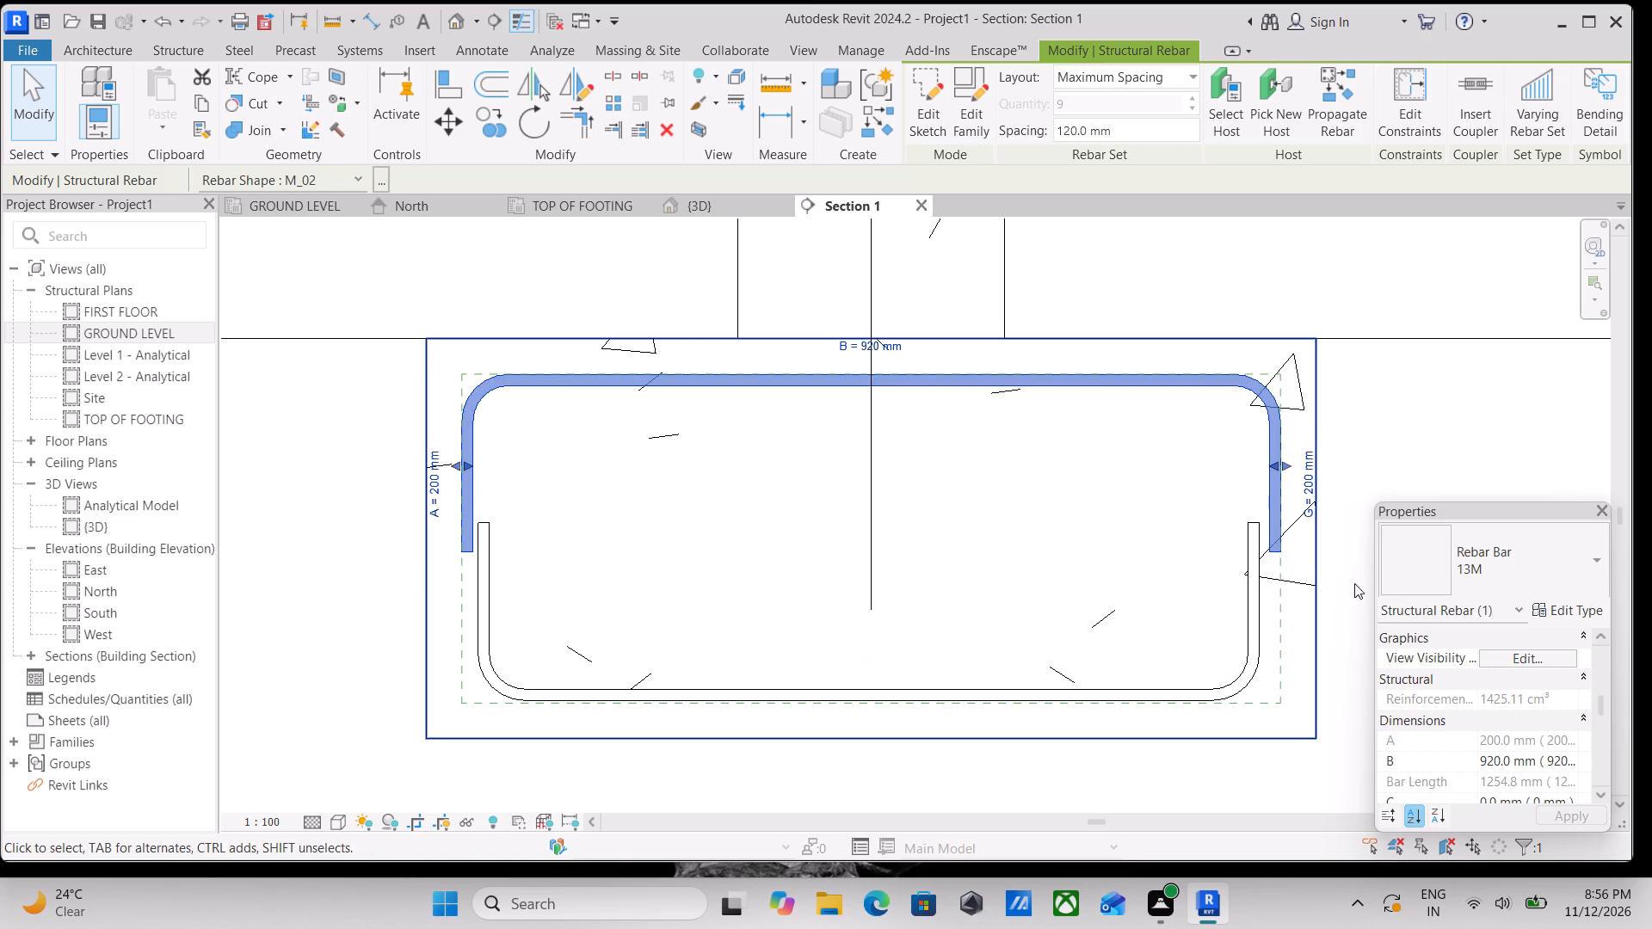
{"action": "scroll", "coordinate": [1519, 671], "scroll_direction": "down", "scroll_amount": 12}
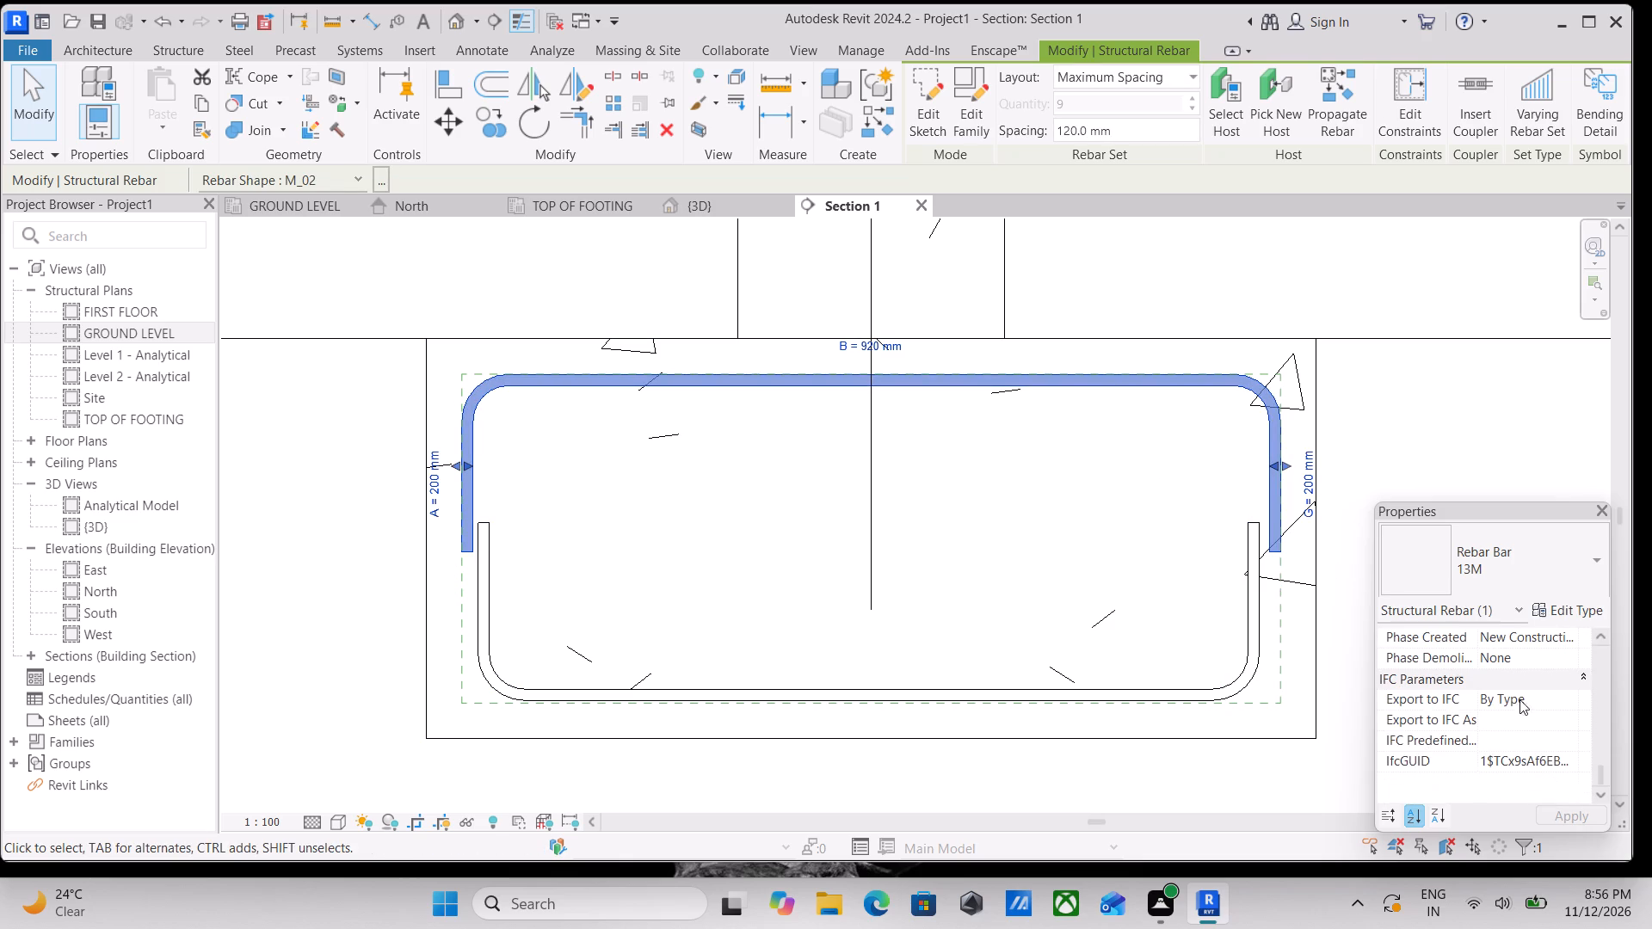
{"action": "scroll", "coordinate": [1519, 699], "scroll_direction": "down", "scroll_amount": 5}
{"action": "scroll", "coordinate": [1482, 698], "scroll_direction": "up", "scroll_amount": 8}
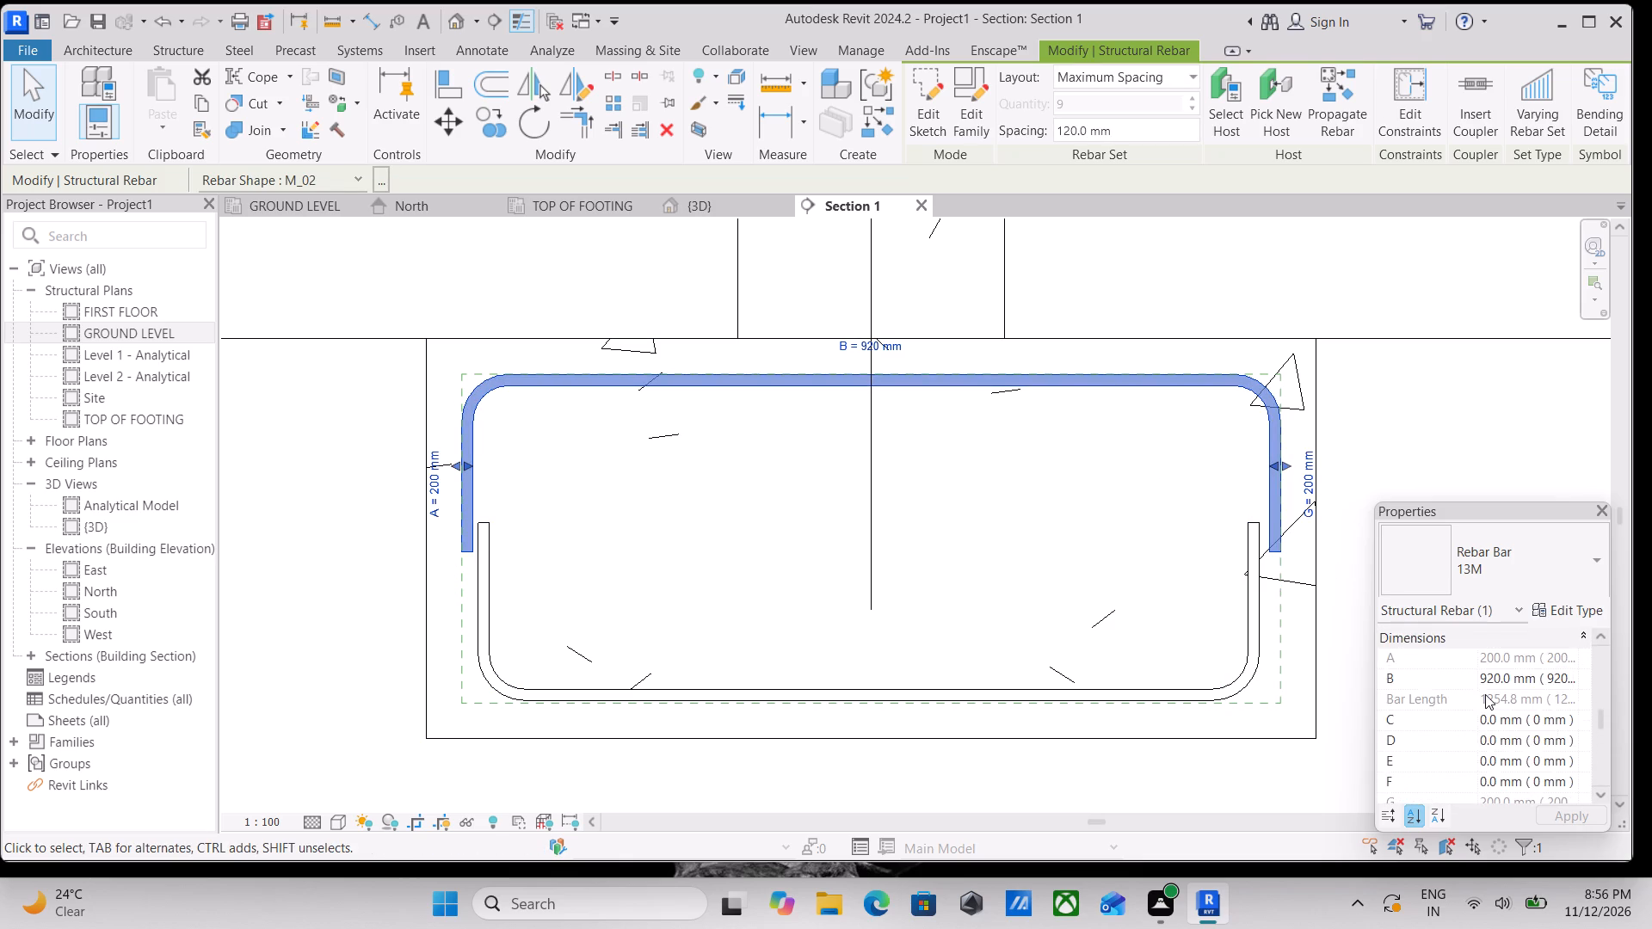
{"action": "scroll", "coordinate": [1485, 694], "scroll_direction": "up", "scroll_amount": 3}
{"action": "left_click", "coordinate": [1505, 720]}
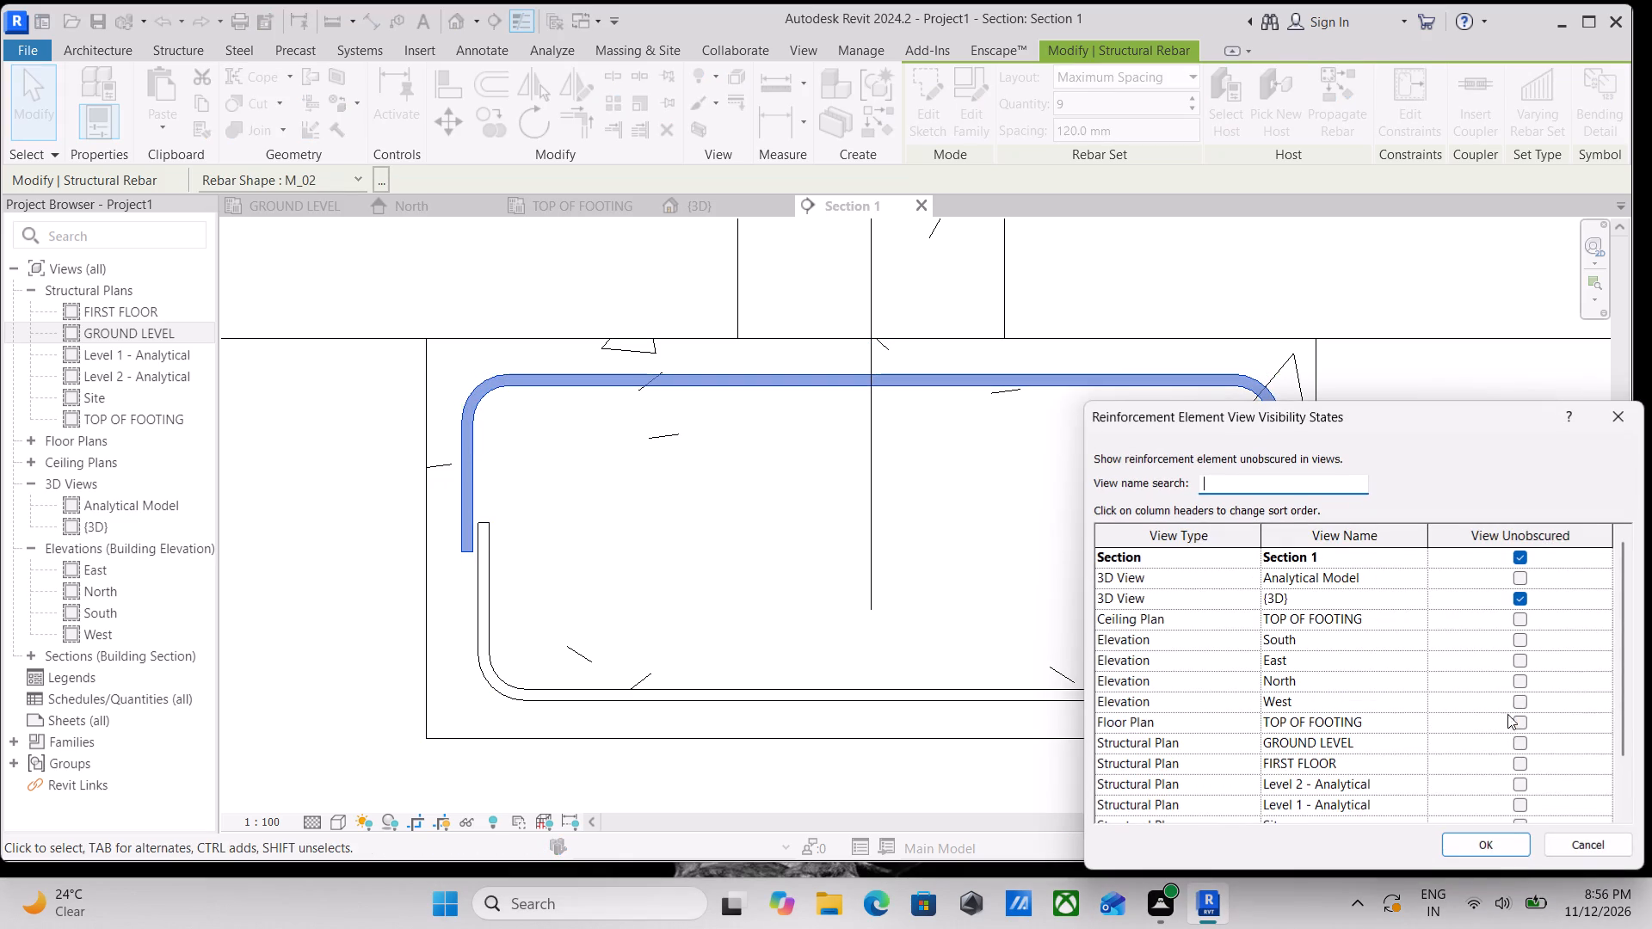
{"action": "left_click", "coordinate": [904, 518]}
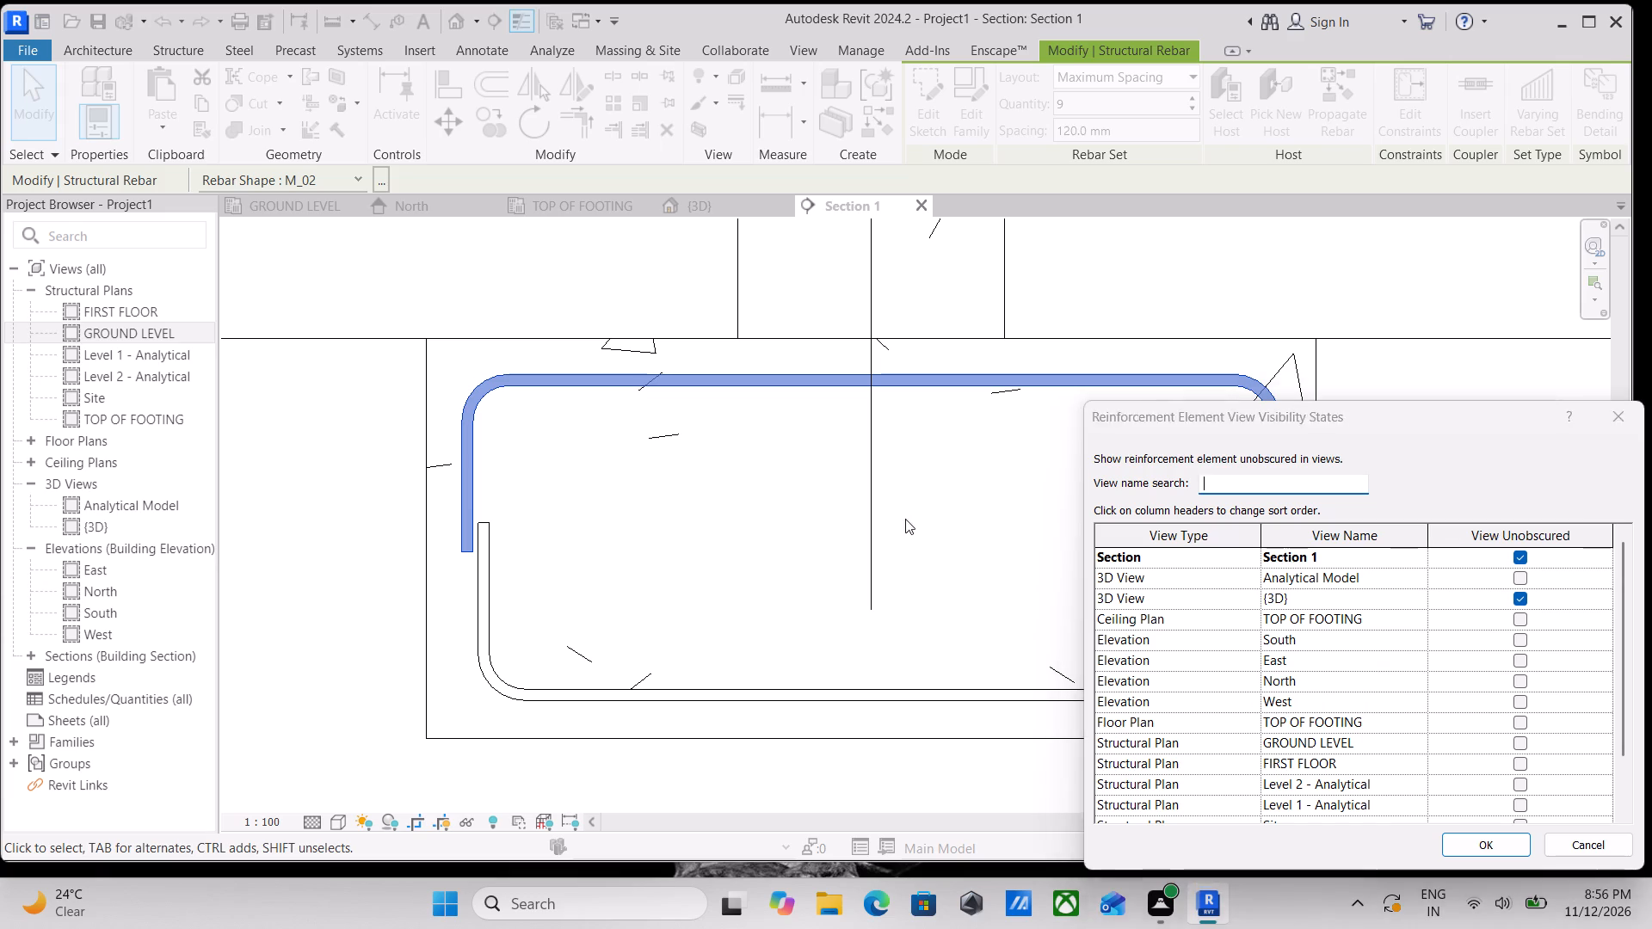
{"action": "left_click", "coordinate": [1634, 412]}
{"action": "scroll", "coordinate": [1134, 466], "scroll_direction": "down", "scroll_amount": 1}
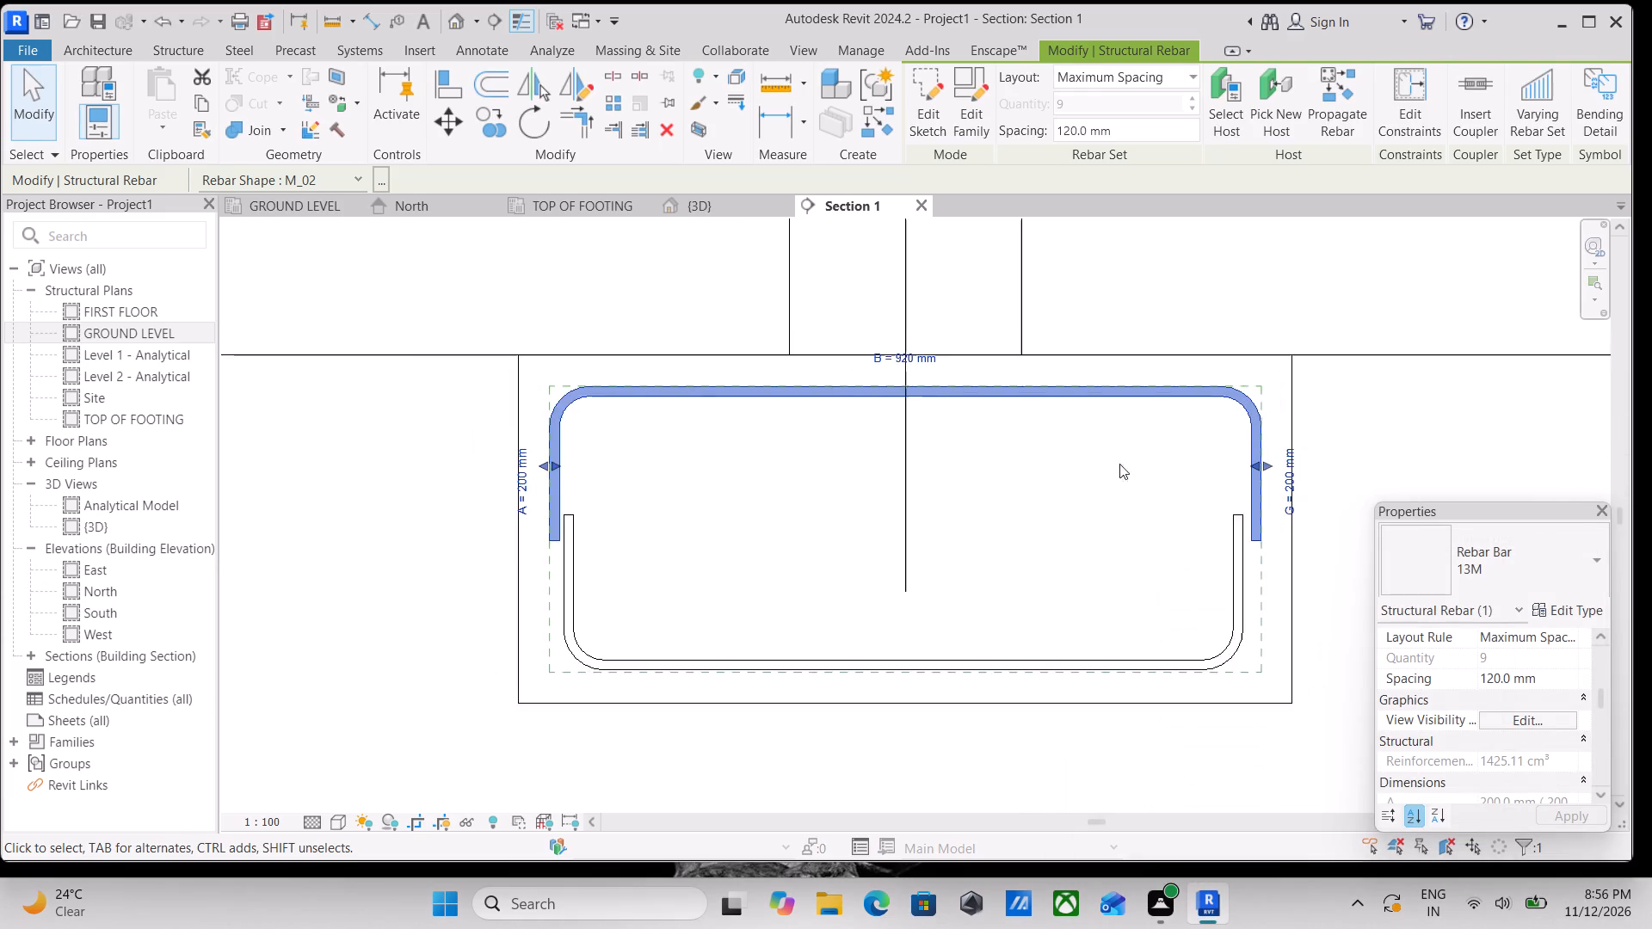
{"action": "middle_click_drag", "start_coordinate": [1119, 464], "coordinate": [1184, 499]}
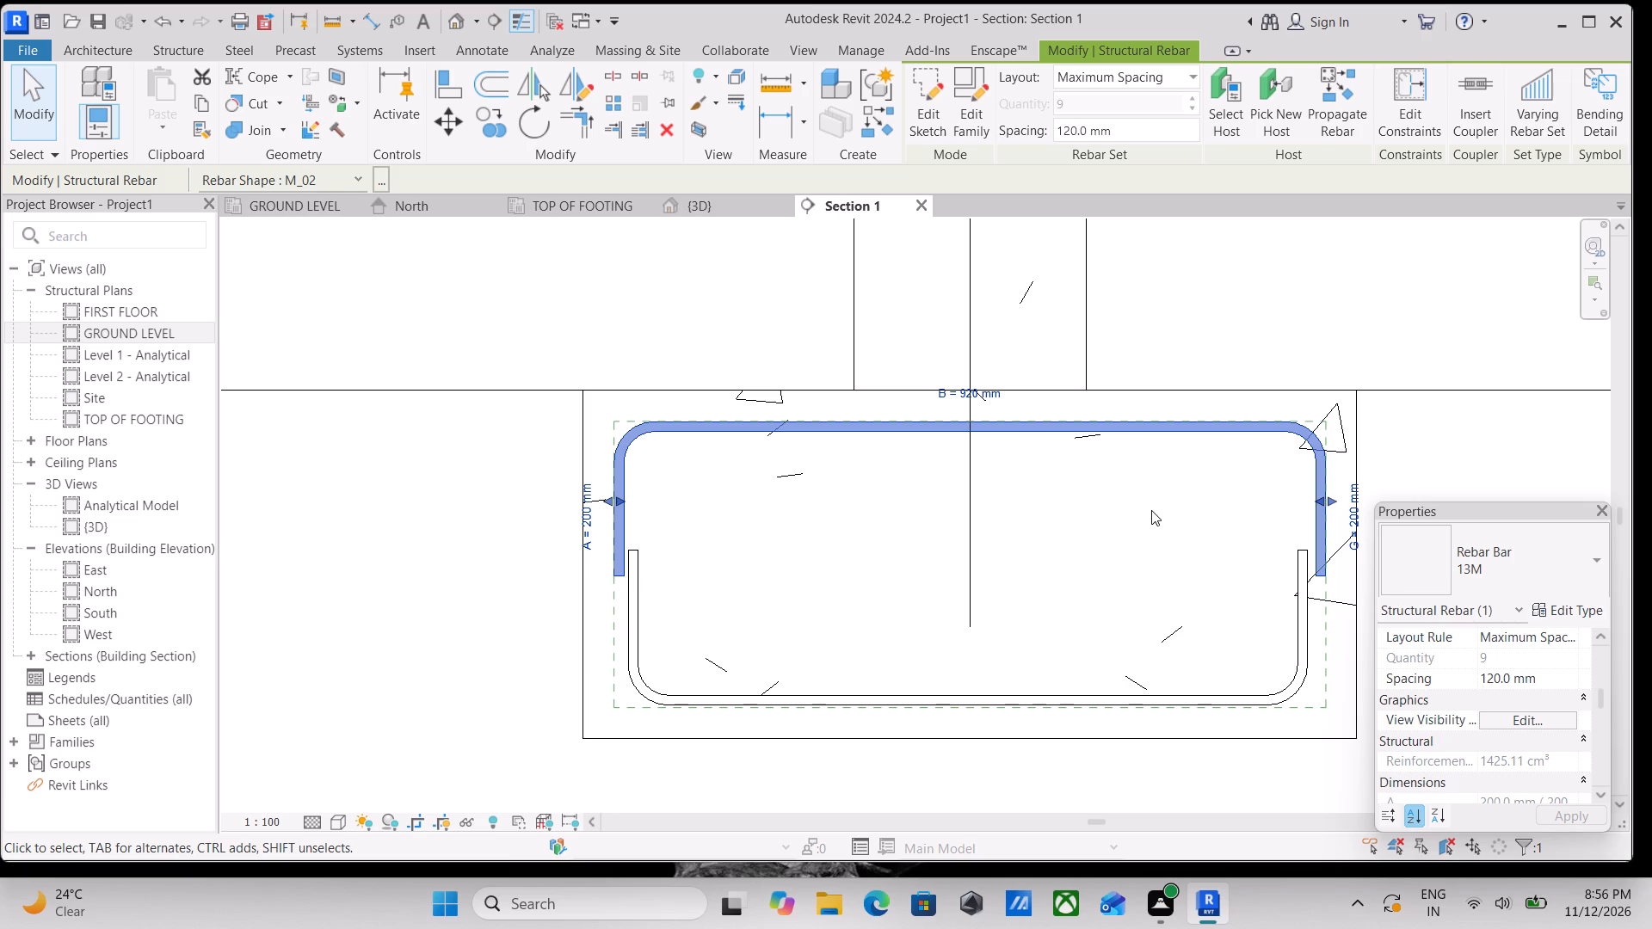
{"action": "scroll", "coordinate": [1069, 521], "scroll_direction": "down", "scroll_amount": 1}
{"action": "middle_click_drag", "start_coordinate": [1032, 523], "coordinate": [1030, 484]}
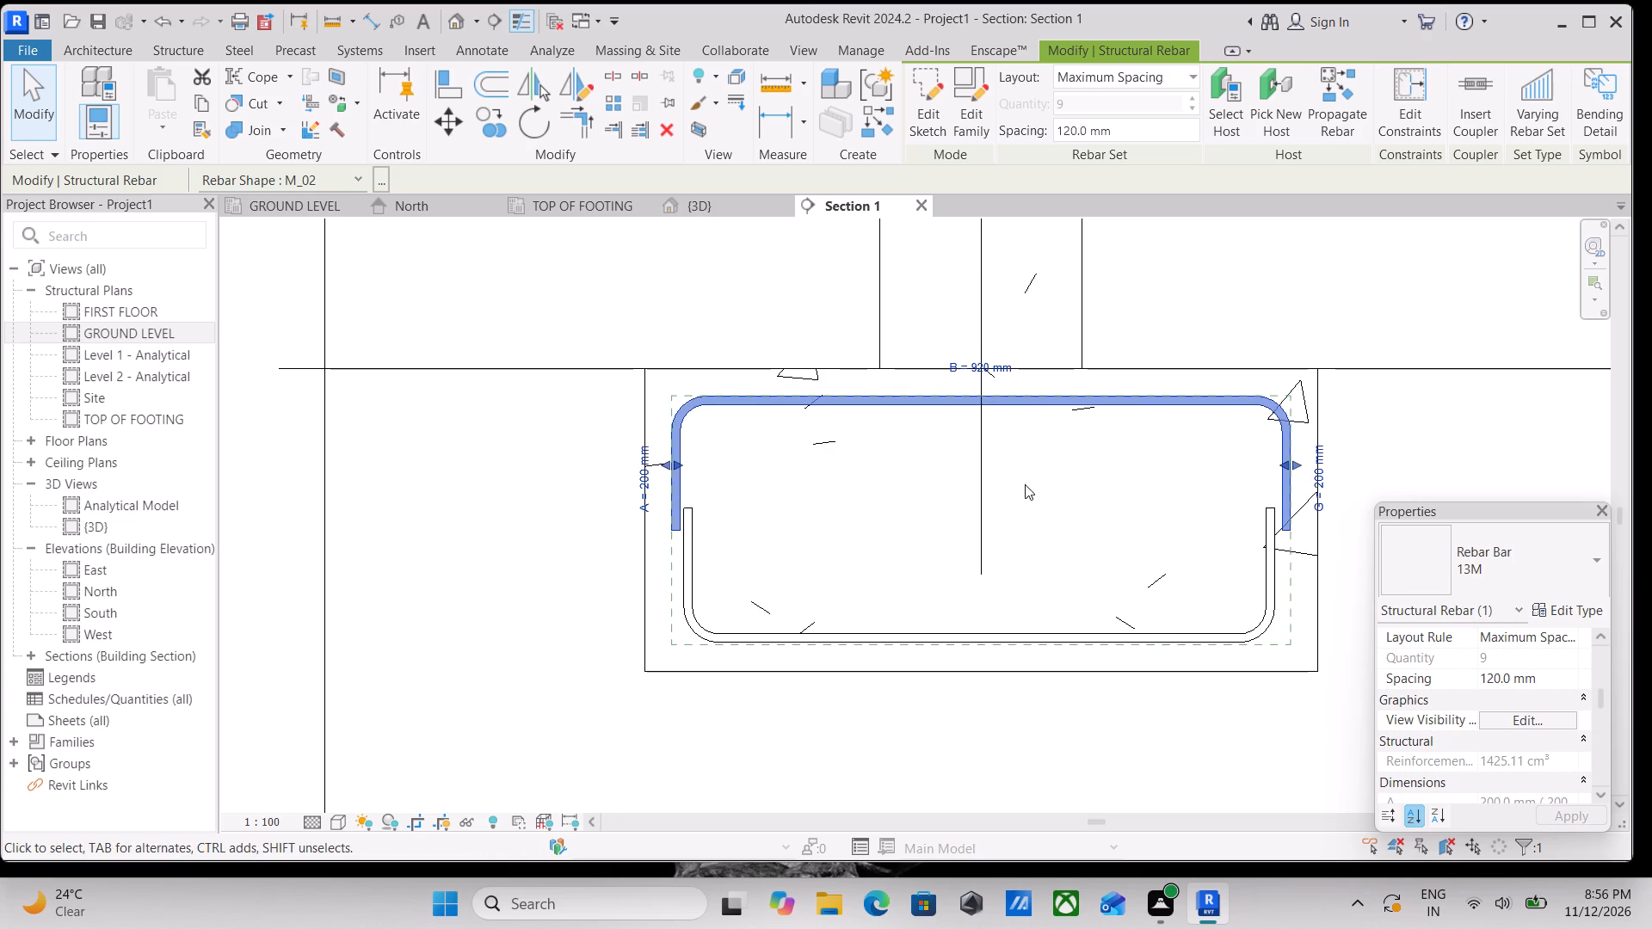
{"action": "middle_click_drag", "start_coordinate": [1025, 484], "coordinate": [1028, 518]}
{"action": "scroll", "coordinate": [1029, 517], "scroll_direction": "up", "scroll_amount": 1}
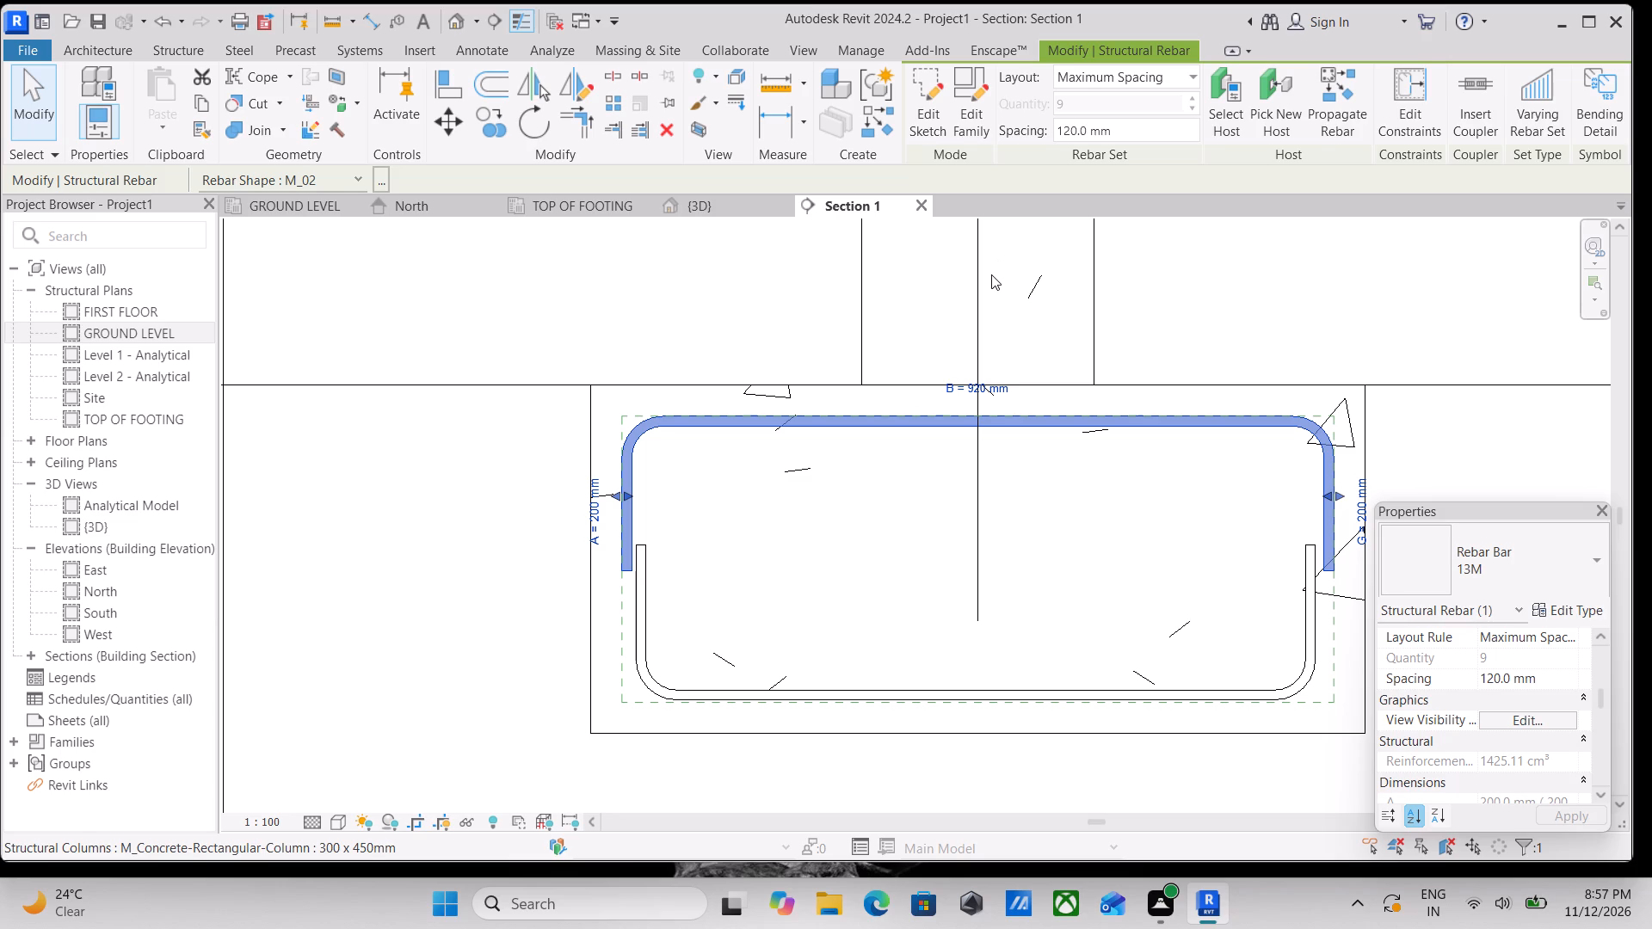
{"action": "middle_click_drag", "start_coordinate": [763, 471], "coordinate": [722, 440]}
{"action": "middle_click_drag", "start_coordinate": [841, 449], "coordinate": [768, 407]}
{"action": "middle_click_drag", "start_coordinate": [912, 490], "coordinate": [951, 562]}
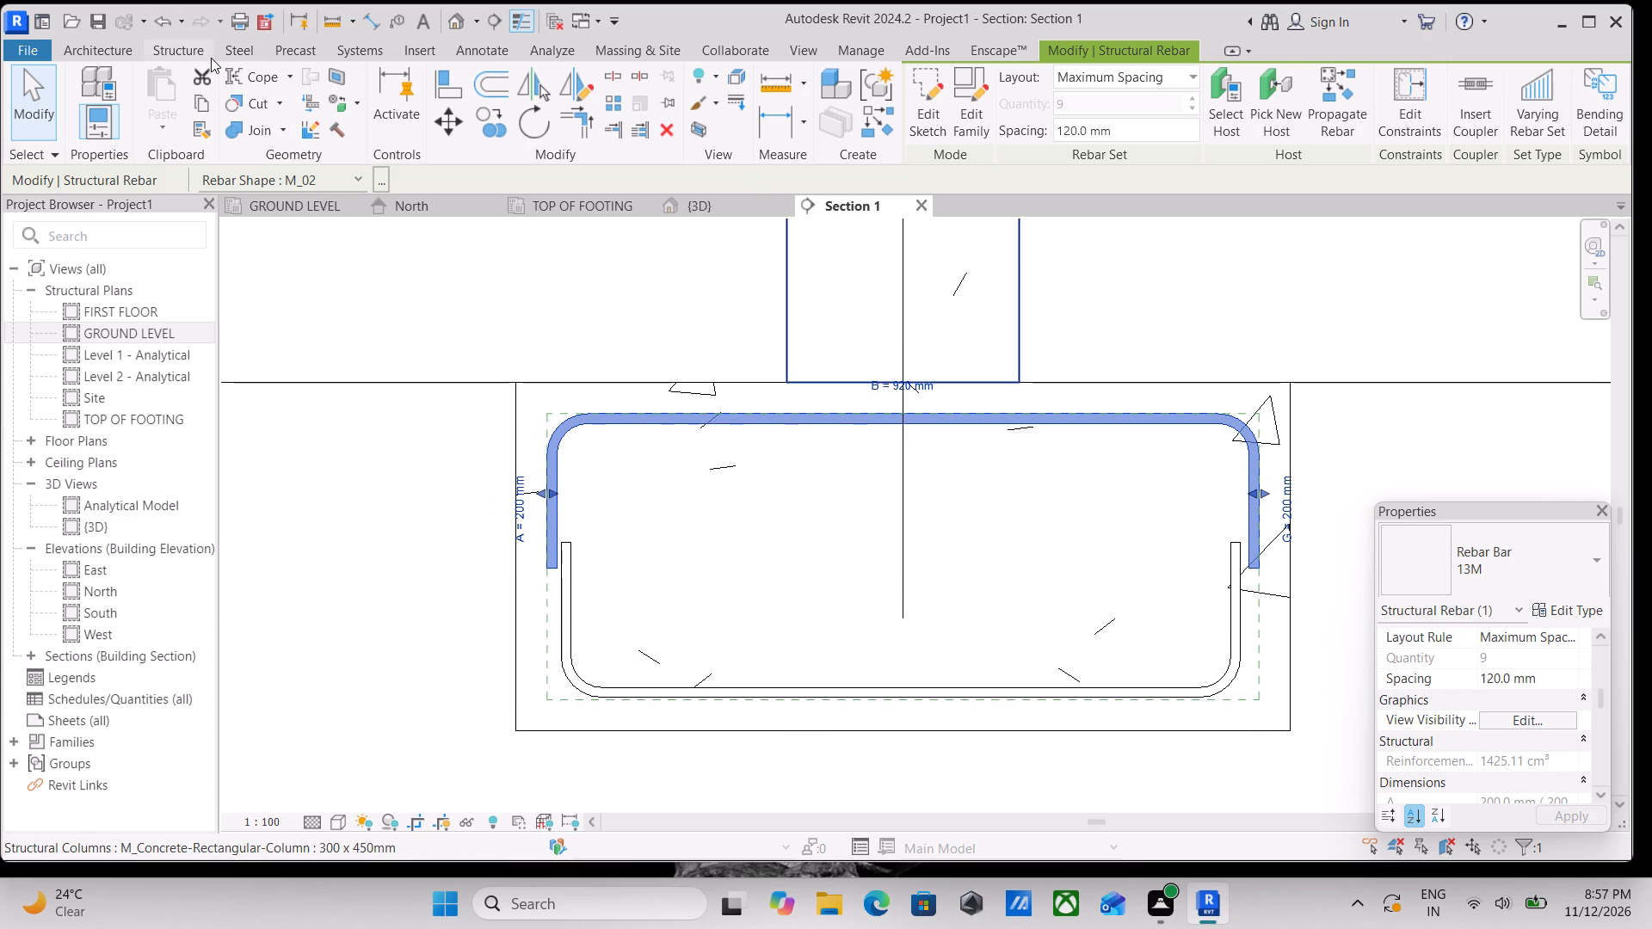
Place a 13M M_02 rebar perpendicular to cover beneath the top bar's left bend, about 108 mm from the footing's side and 387 mm above its base.
{"action": "left_click", "coordinate": [108, 56]}
{"action": "left_click", "coordinate": [259, 56]}
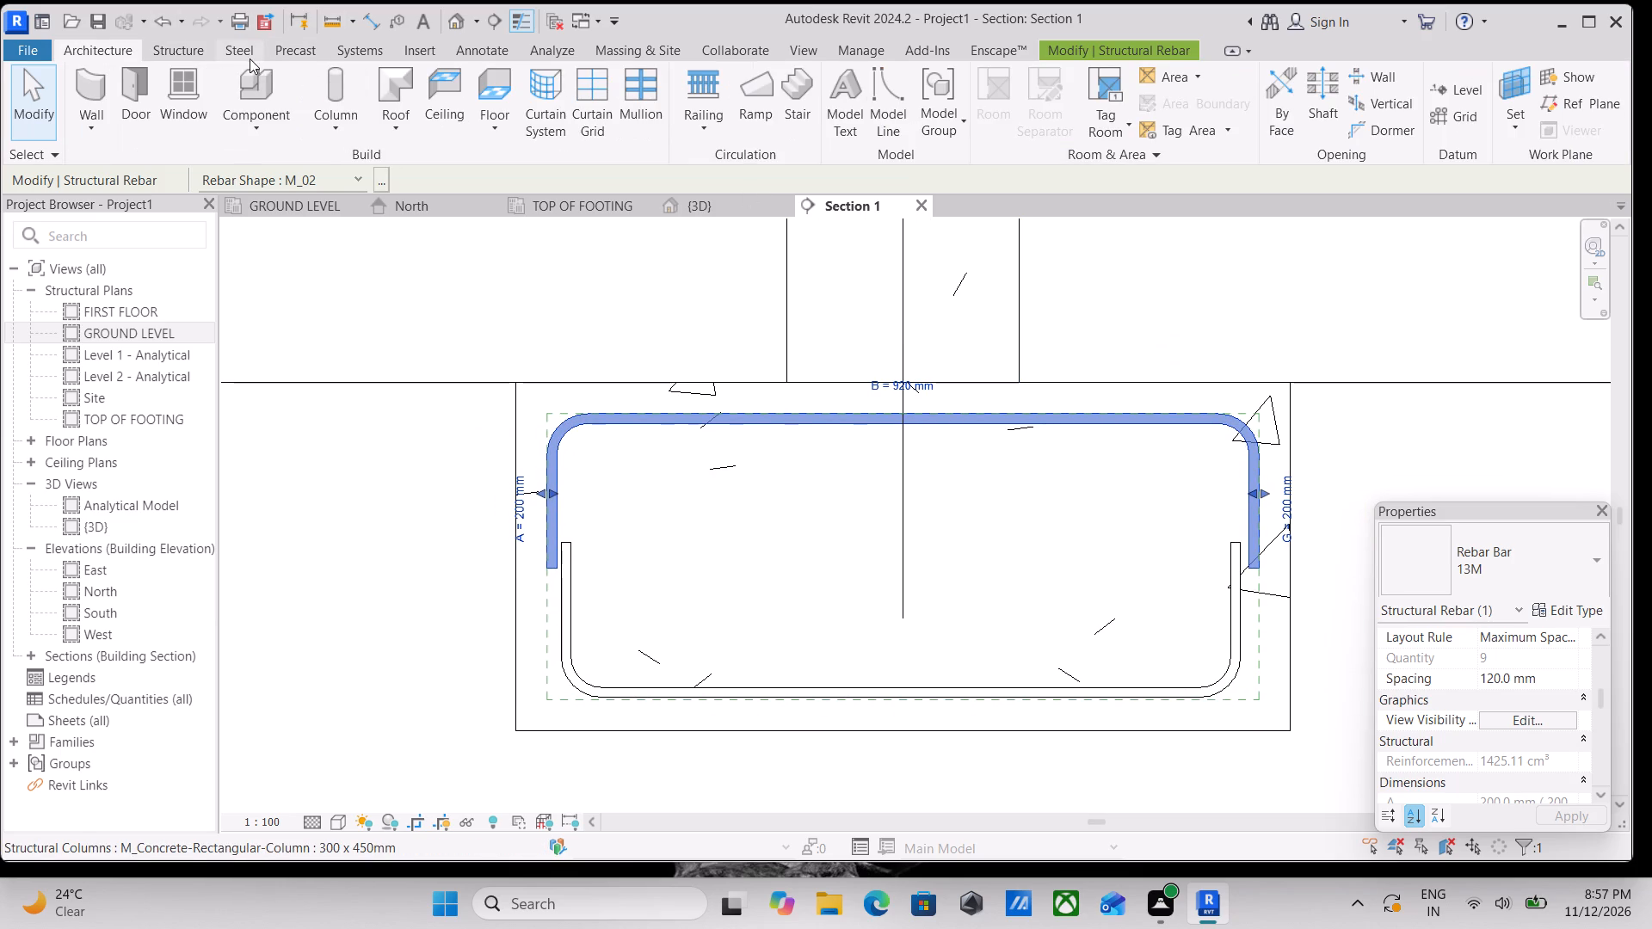
{"action": "left_click", "coordinate": [185, 42]}
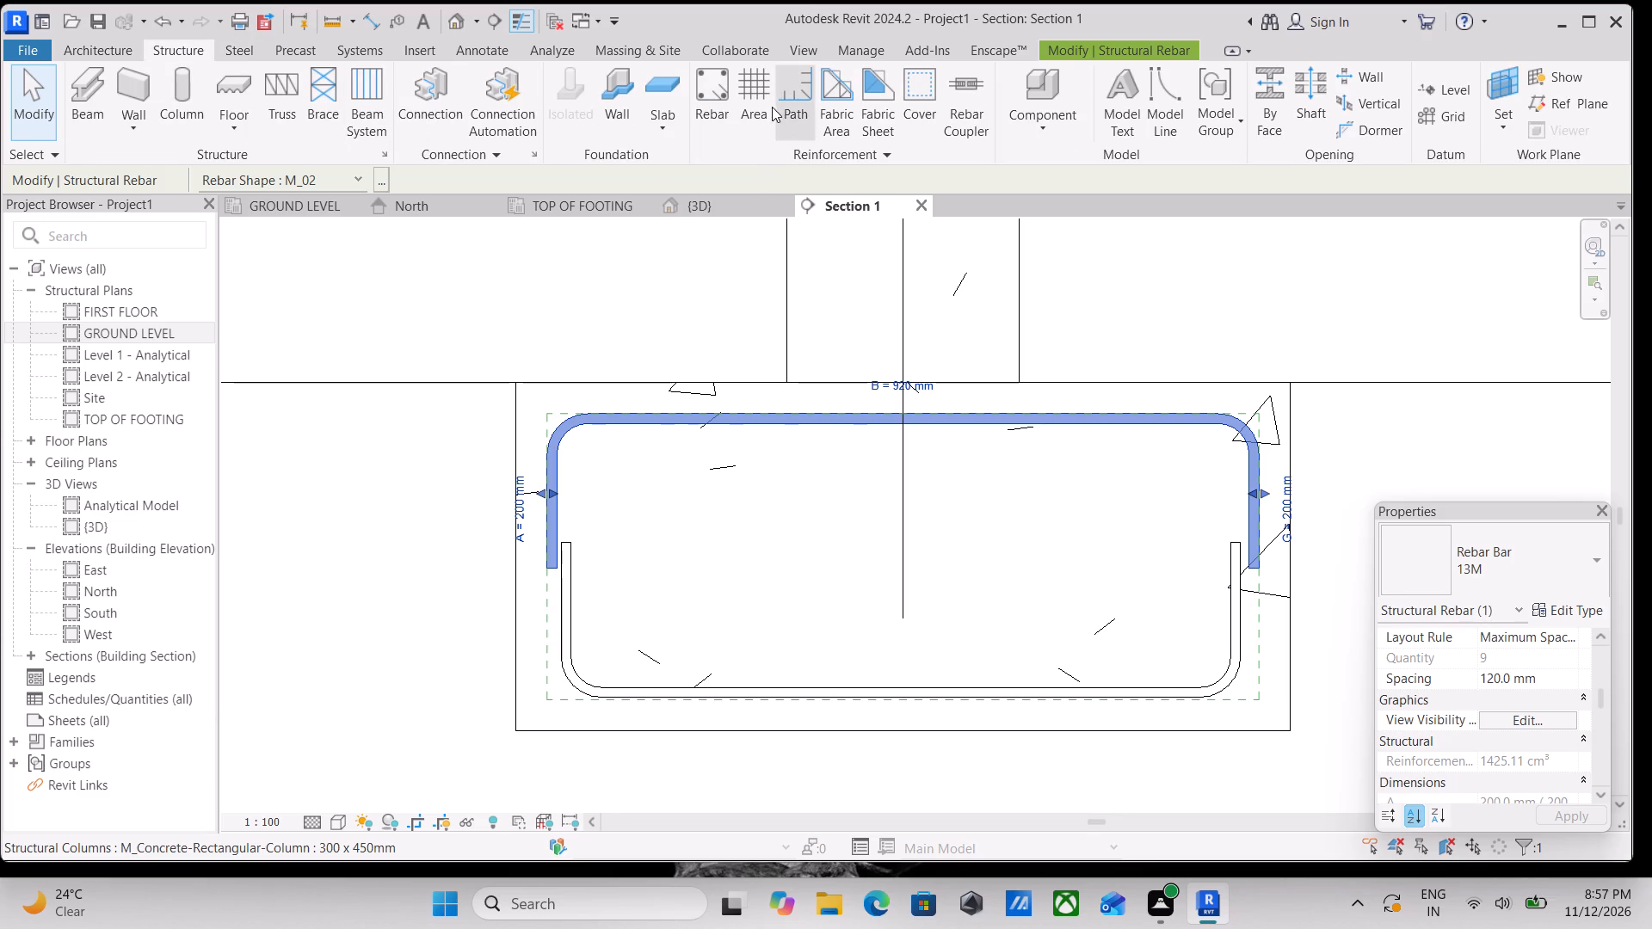
{"action": "left_click", "coordinate": [699, 99]}
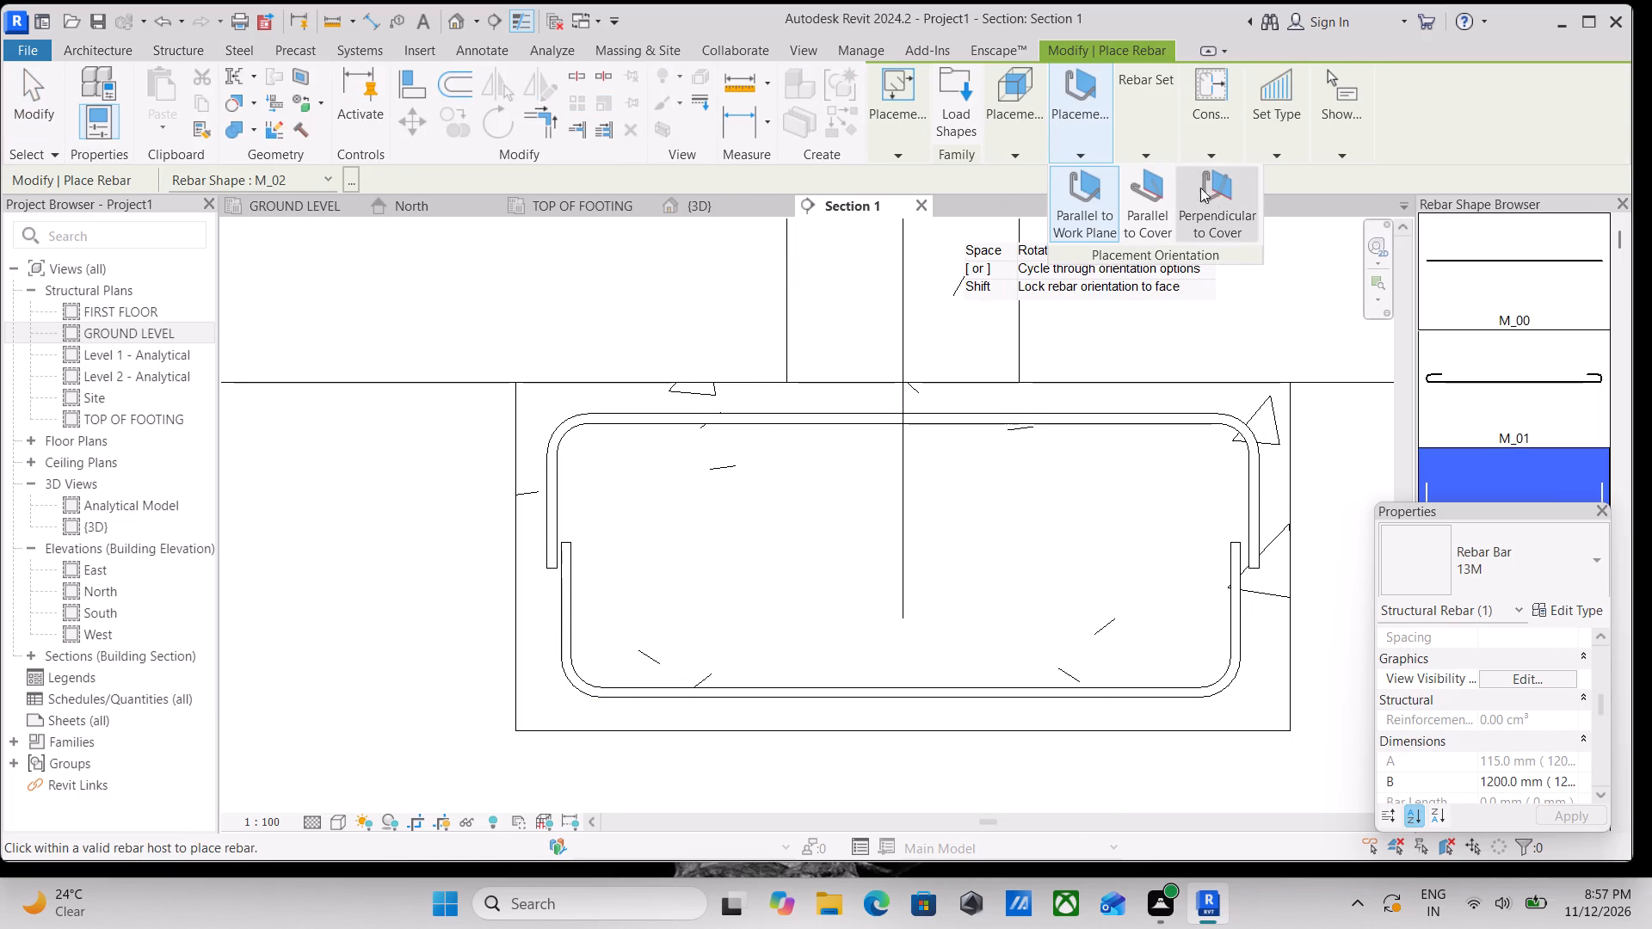
{"action": "left_click", "coordinate": [1217, 194]}
{"action": "scroll", "coordinate": [634, 566], "scroll_direction": "up", "scroll_amount": 1}
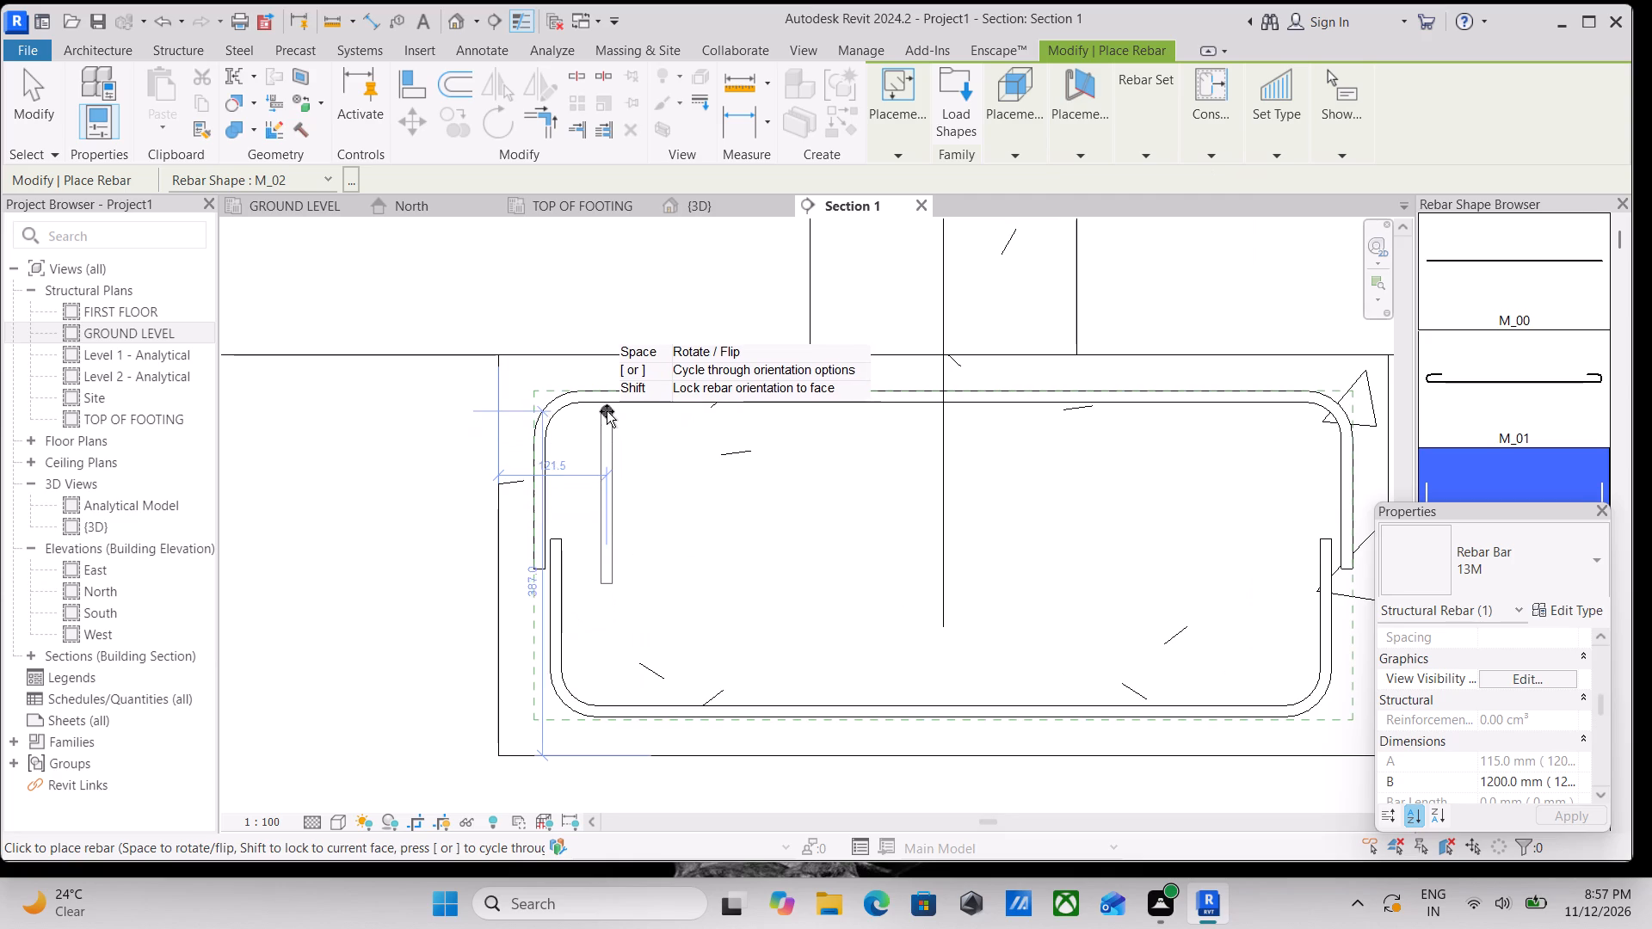
{"action": "left_click", "coordinate": [595, 411]}
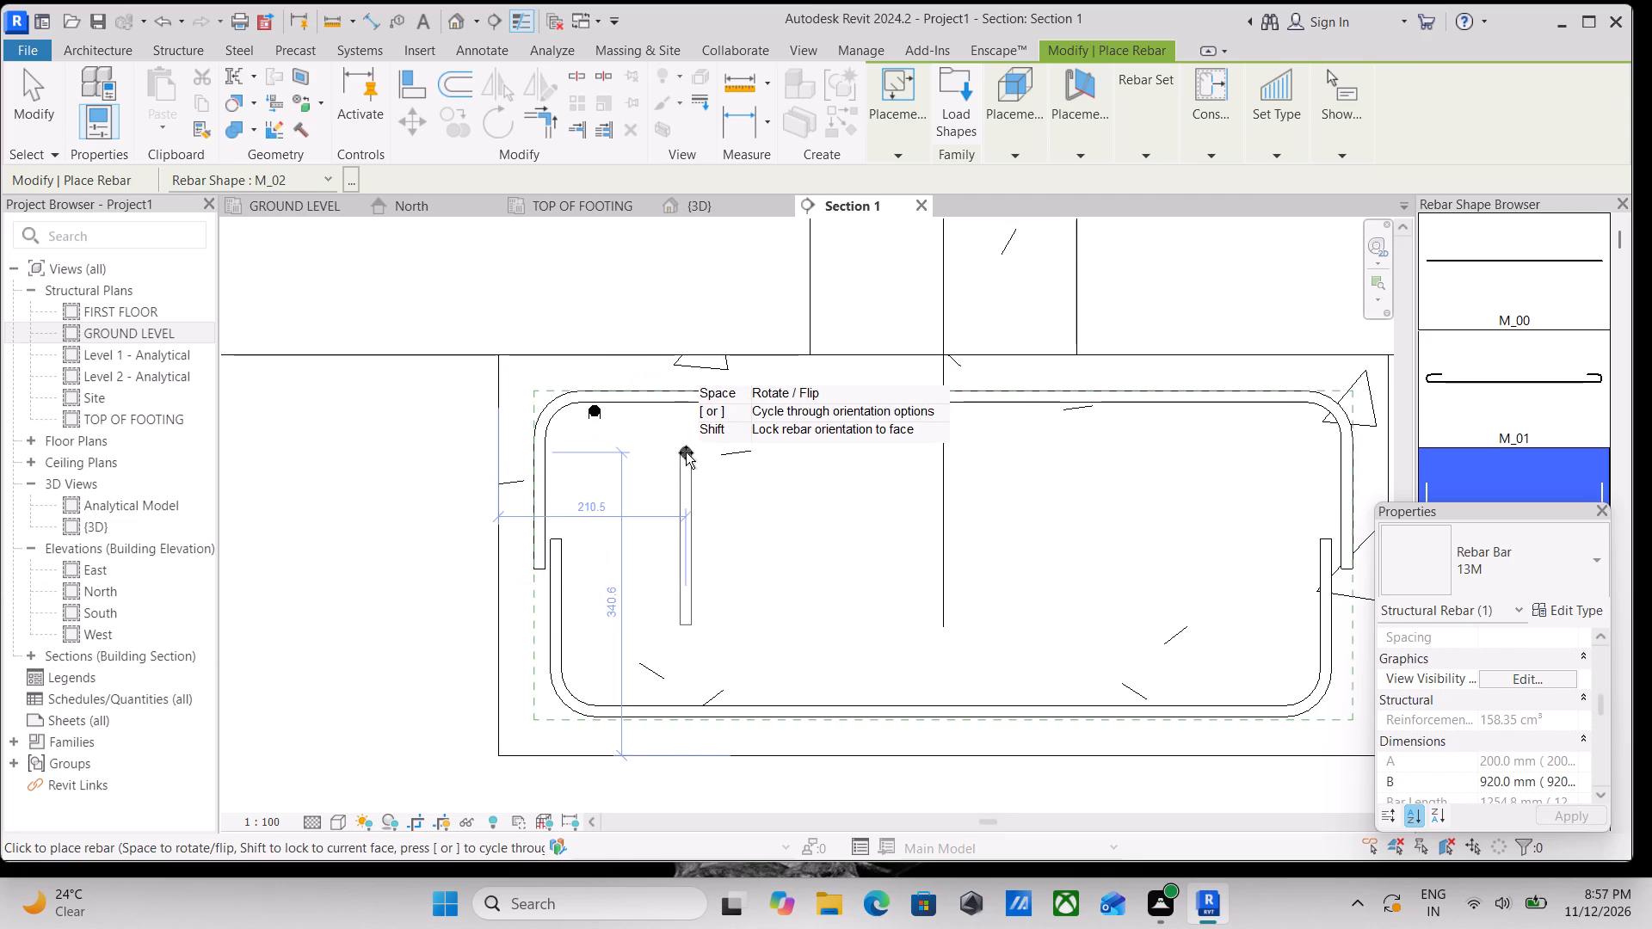
{"action": "key", "text": "Escape"}
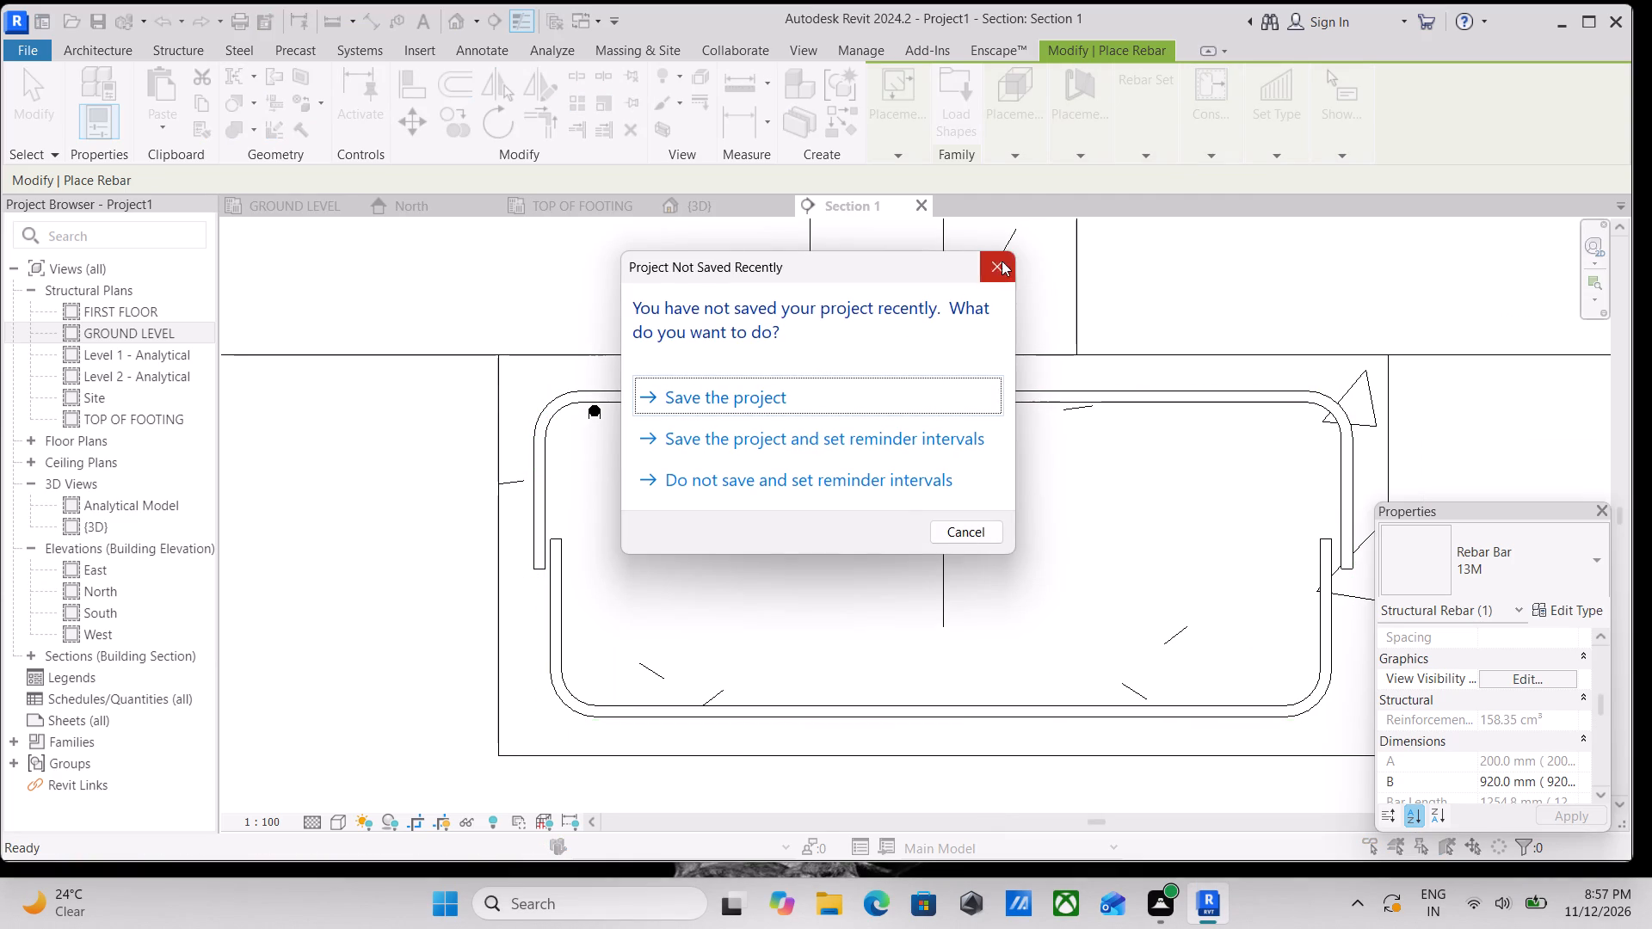
{"action": "left_click", "coordinate": [1002, 261]}
Set the bar placed beneath the footing's top bar to a Maximum Spacing layout with 120 mm spacing.
{"action": "left_click", "coordinate": [596, 418]}
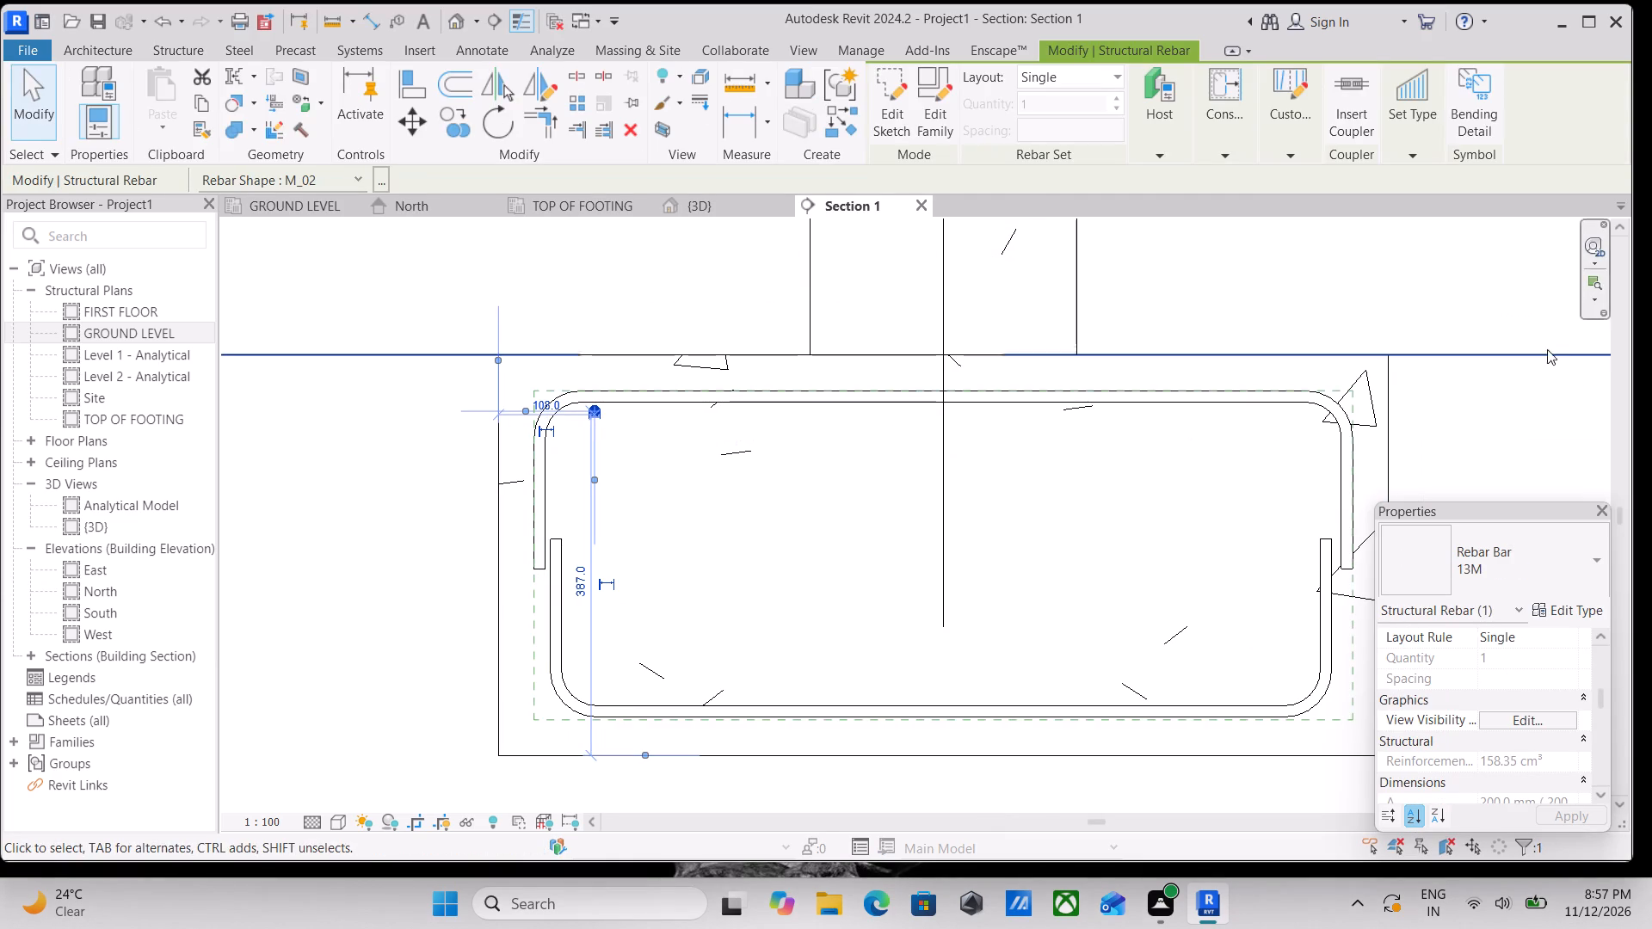
{"action": "left_click", "coordinate": [1100, 83]}
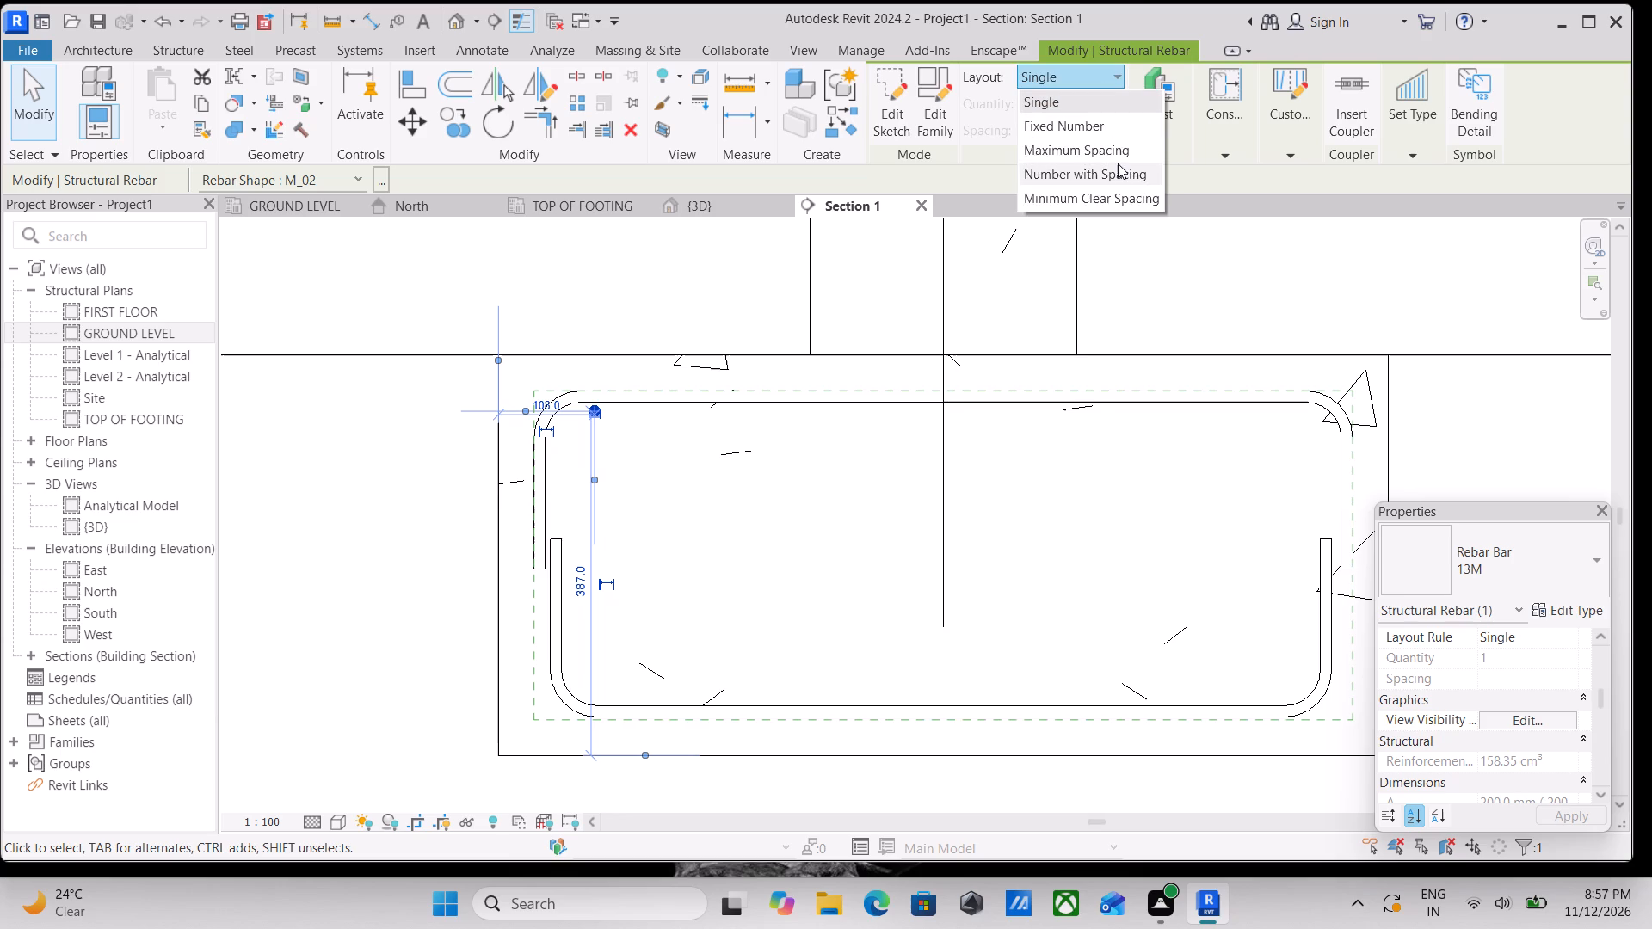
{"action": "left_click", "coordinate": [1116, 150]}
{"action": "left_click_drag", "start_coordinate": [1080, 129], "coordinate": [970, 143]}
{"action": "type", "text": "120"}
{"action": "type", "text": "MM"}
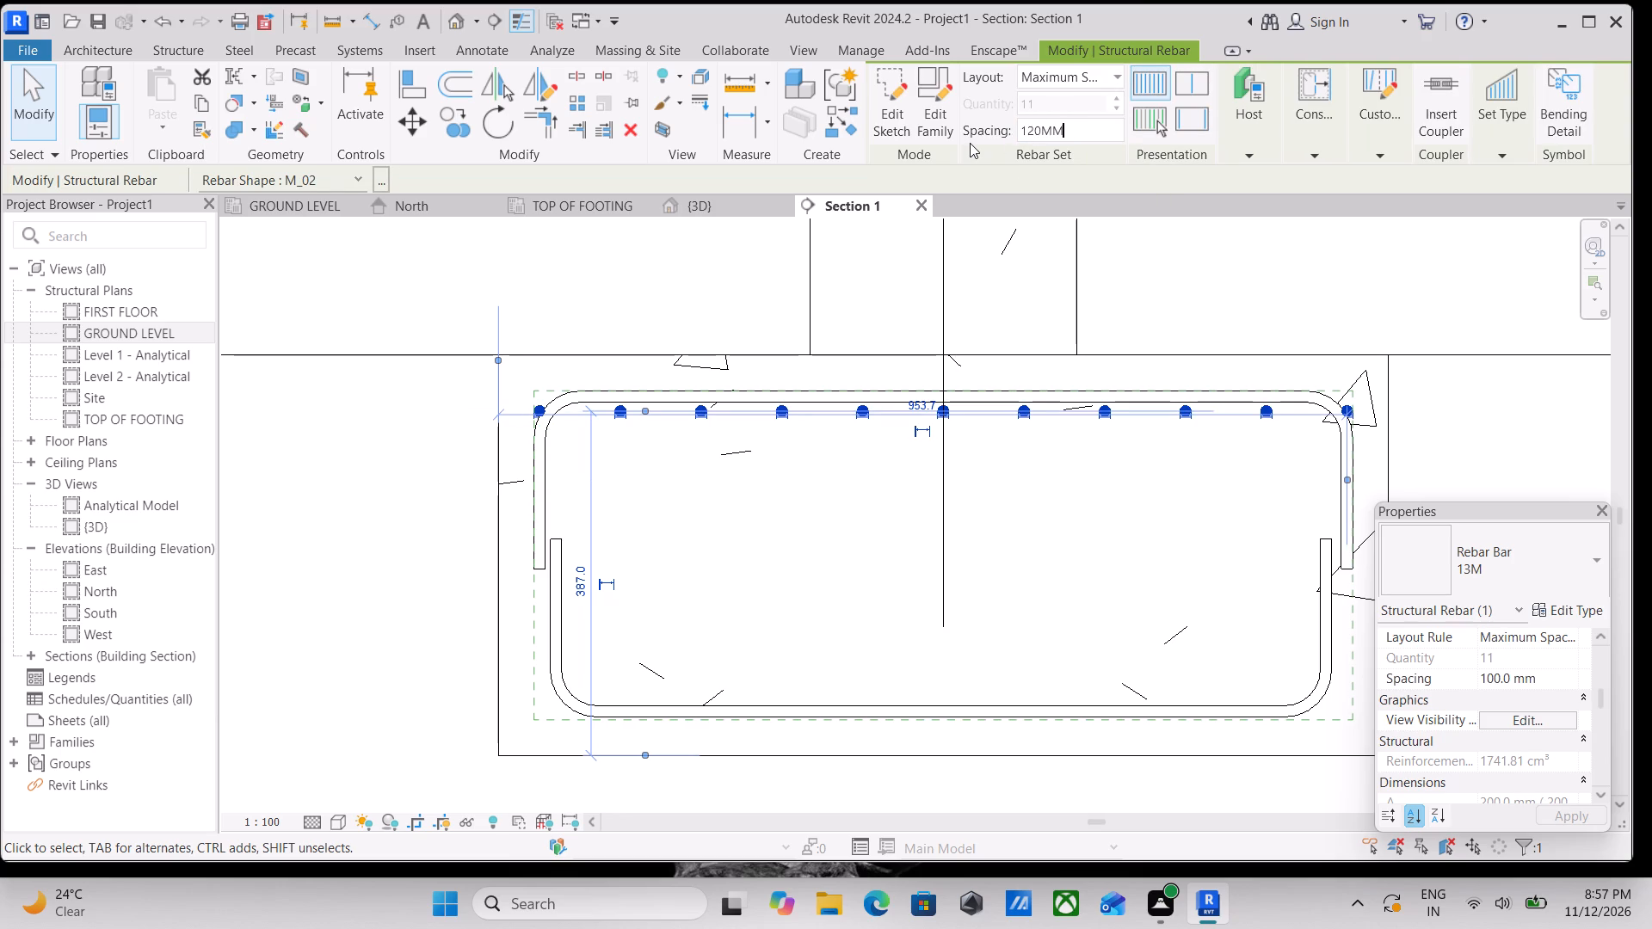
{"action": "key", "text": "Return"}
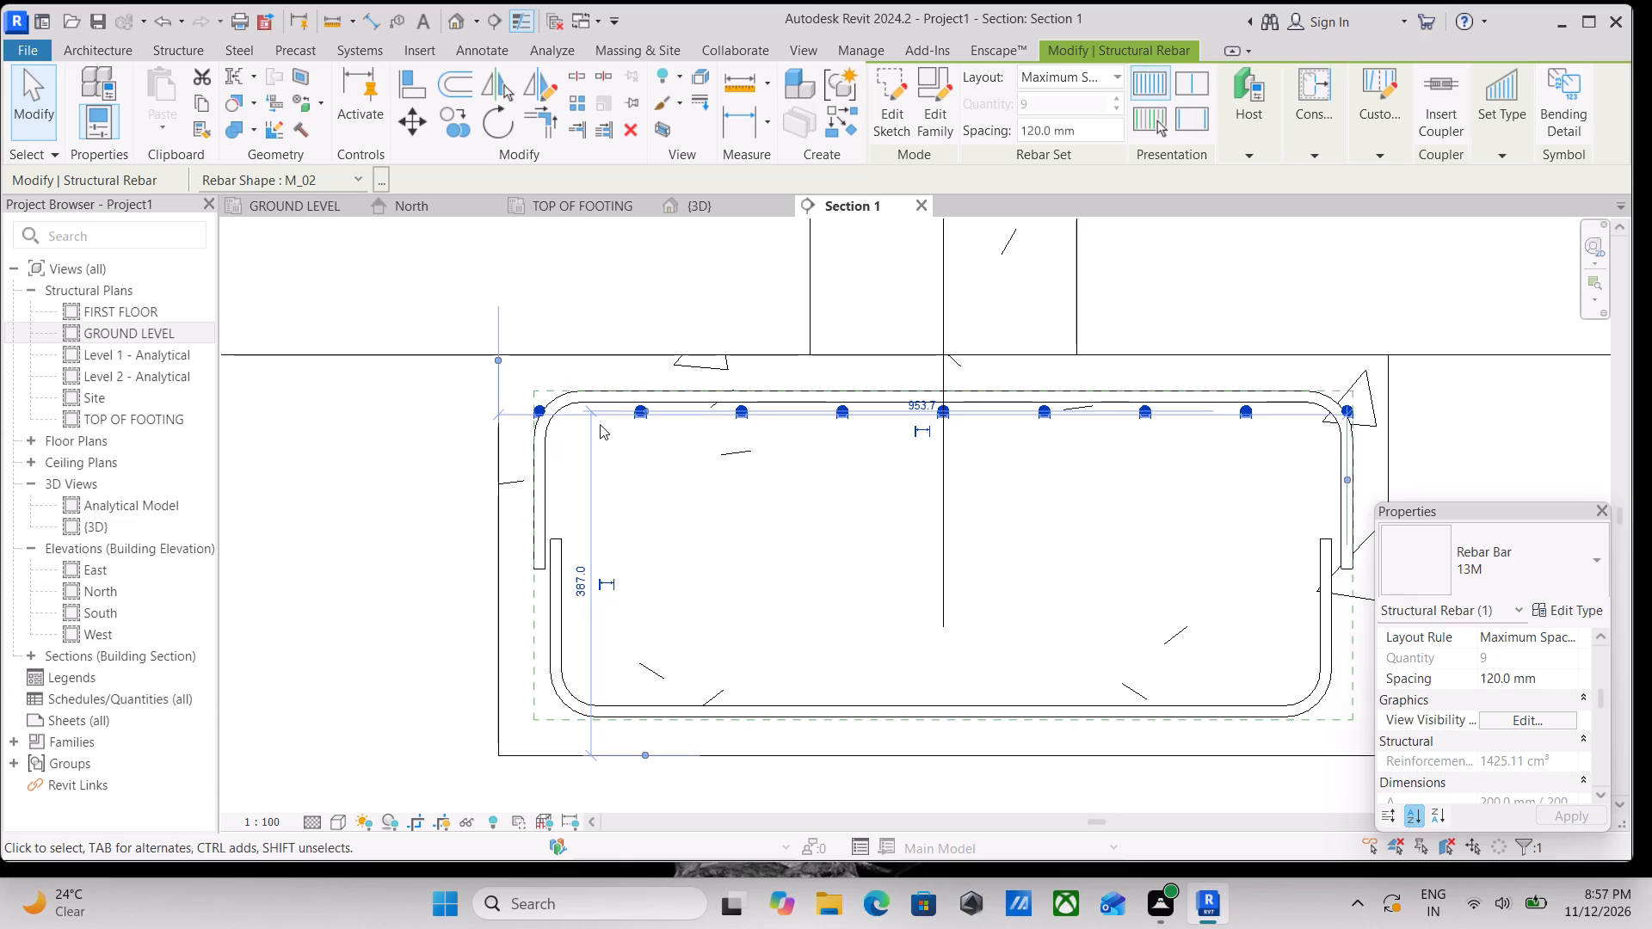
Examine the perpendicular bar set's end bars against the top bar's bends in the section.
{"action": "scroll", "coordinate": [600, 424], "scroll_direction": "up", "scroll_amount": 2}
{"action": "scroll", "coordinate": [529, 409], "scroll_direction": "up", "scroll_amount": 2}
{"action": "left_click", "coordinate": [521, 410]}
{"action": "scroll", "coordinate": [548, 477], "scroll_direction": "down", "scroll_amount": 4}
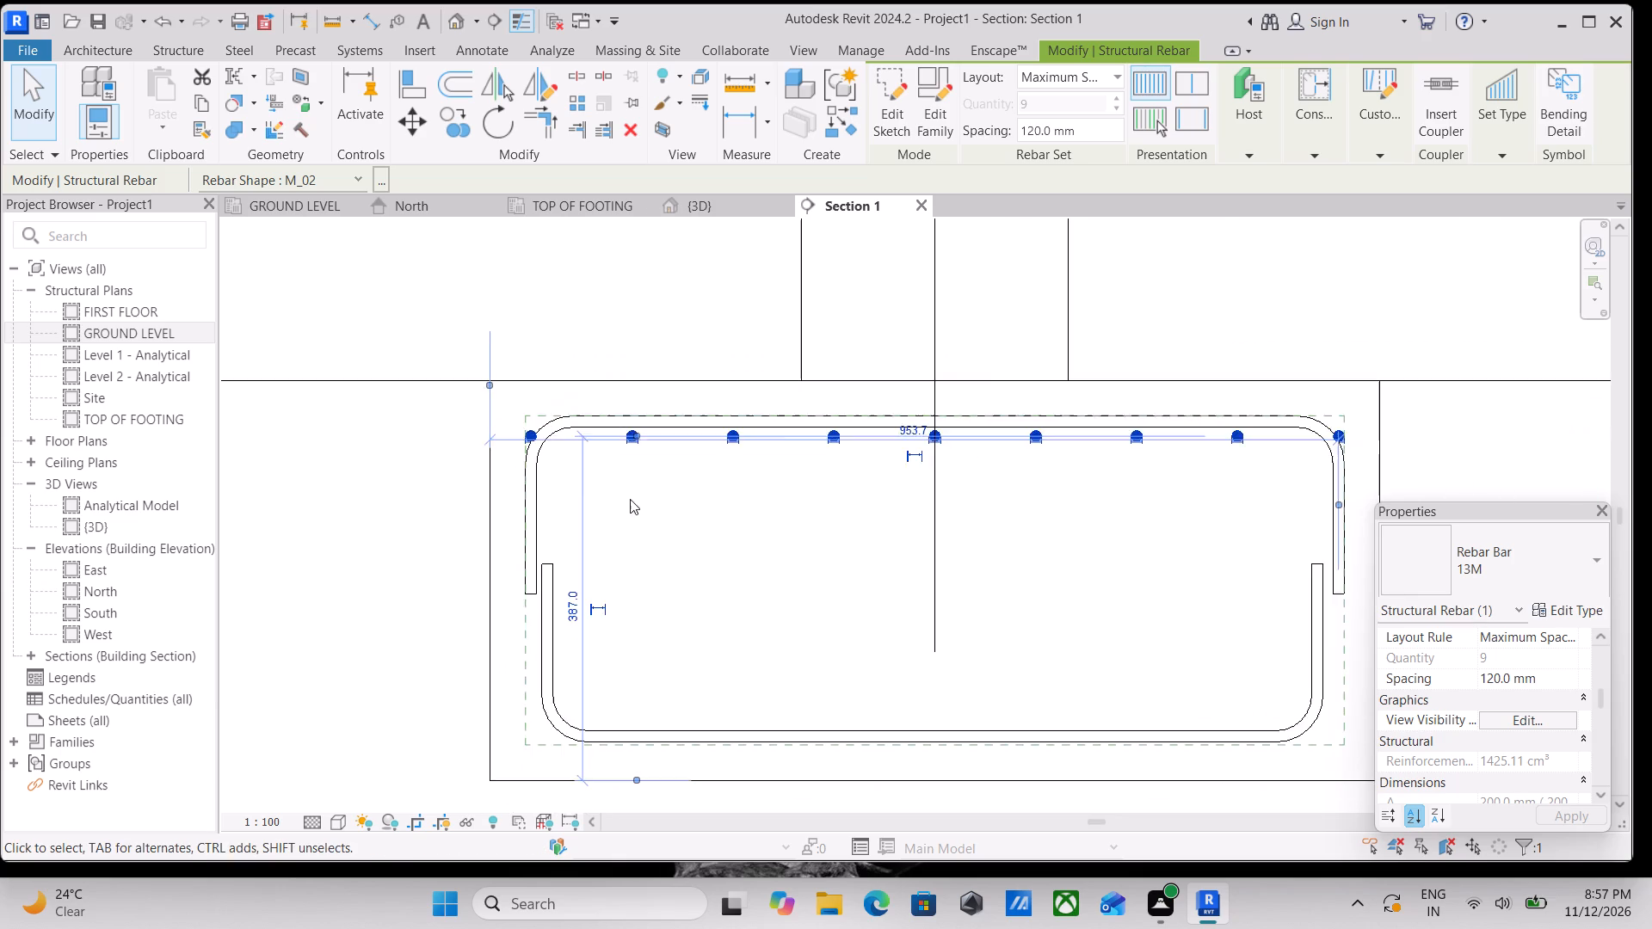
{"action": "scroll", "coordinate": [630, 499], "scroll_direction": "down", "scroll_amount": 4}
{"action": "scroll", "coordinate": [1100, 485], "scroll_direction": "up", "scroll_amount": 5}
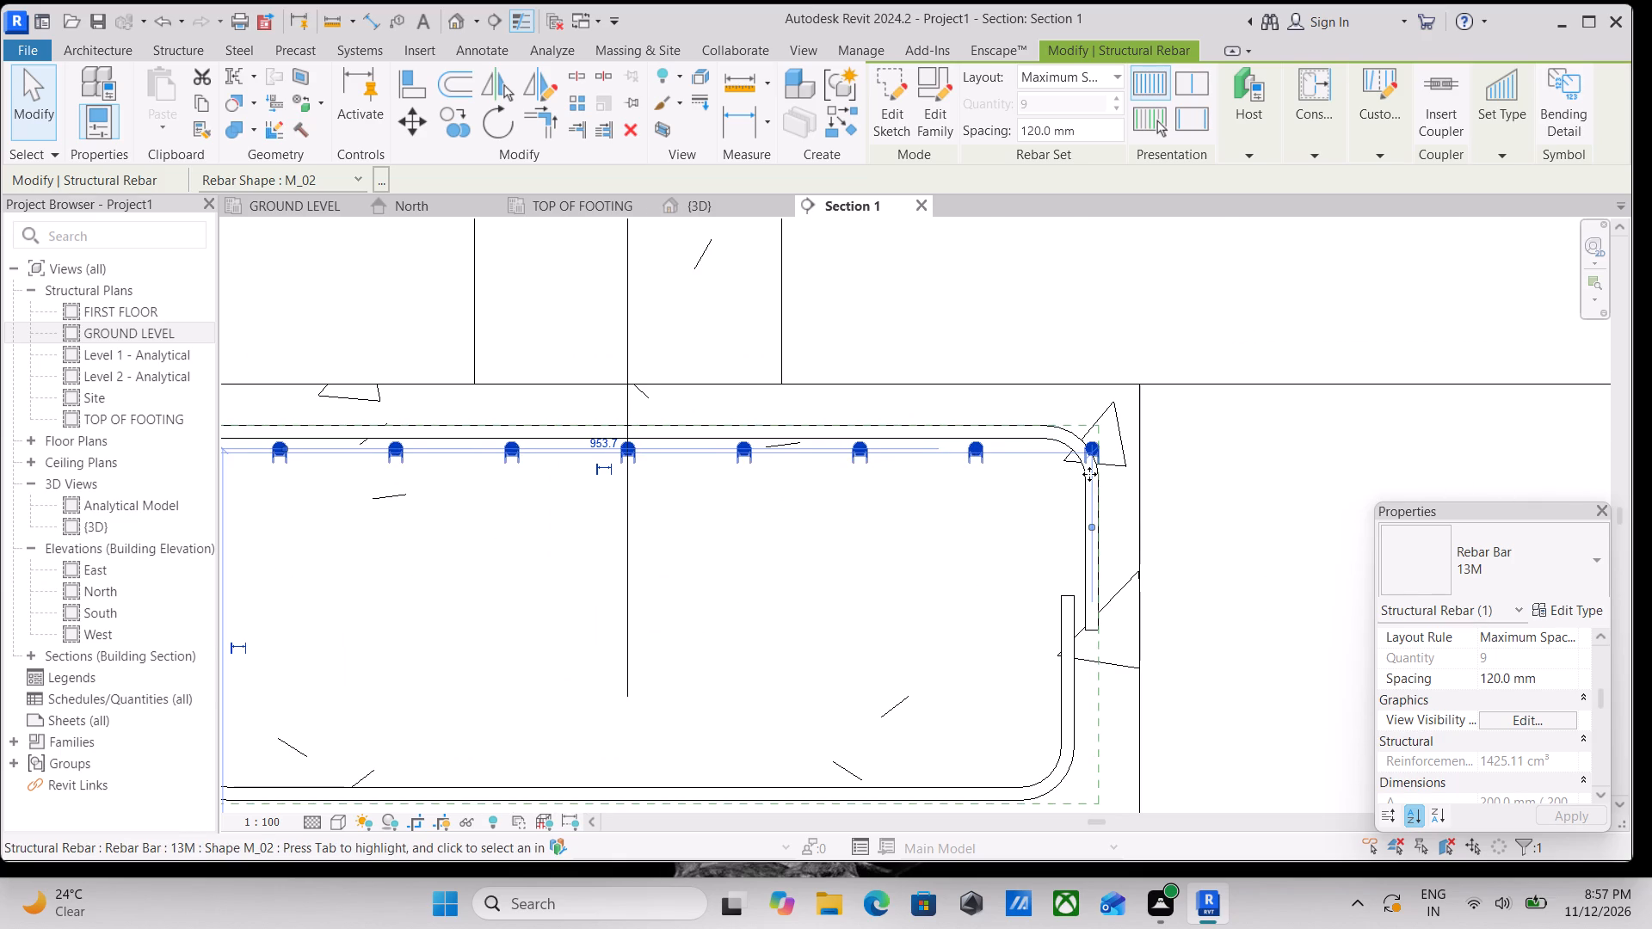
{"action": "left_click", "coordinate": [979, 454]}
{"action": "middle_click_drag", "start_coordinate": [1025, 501], "coordinate": [1122, 517]}
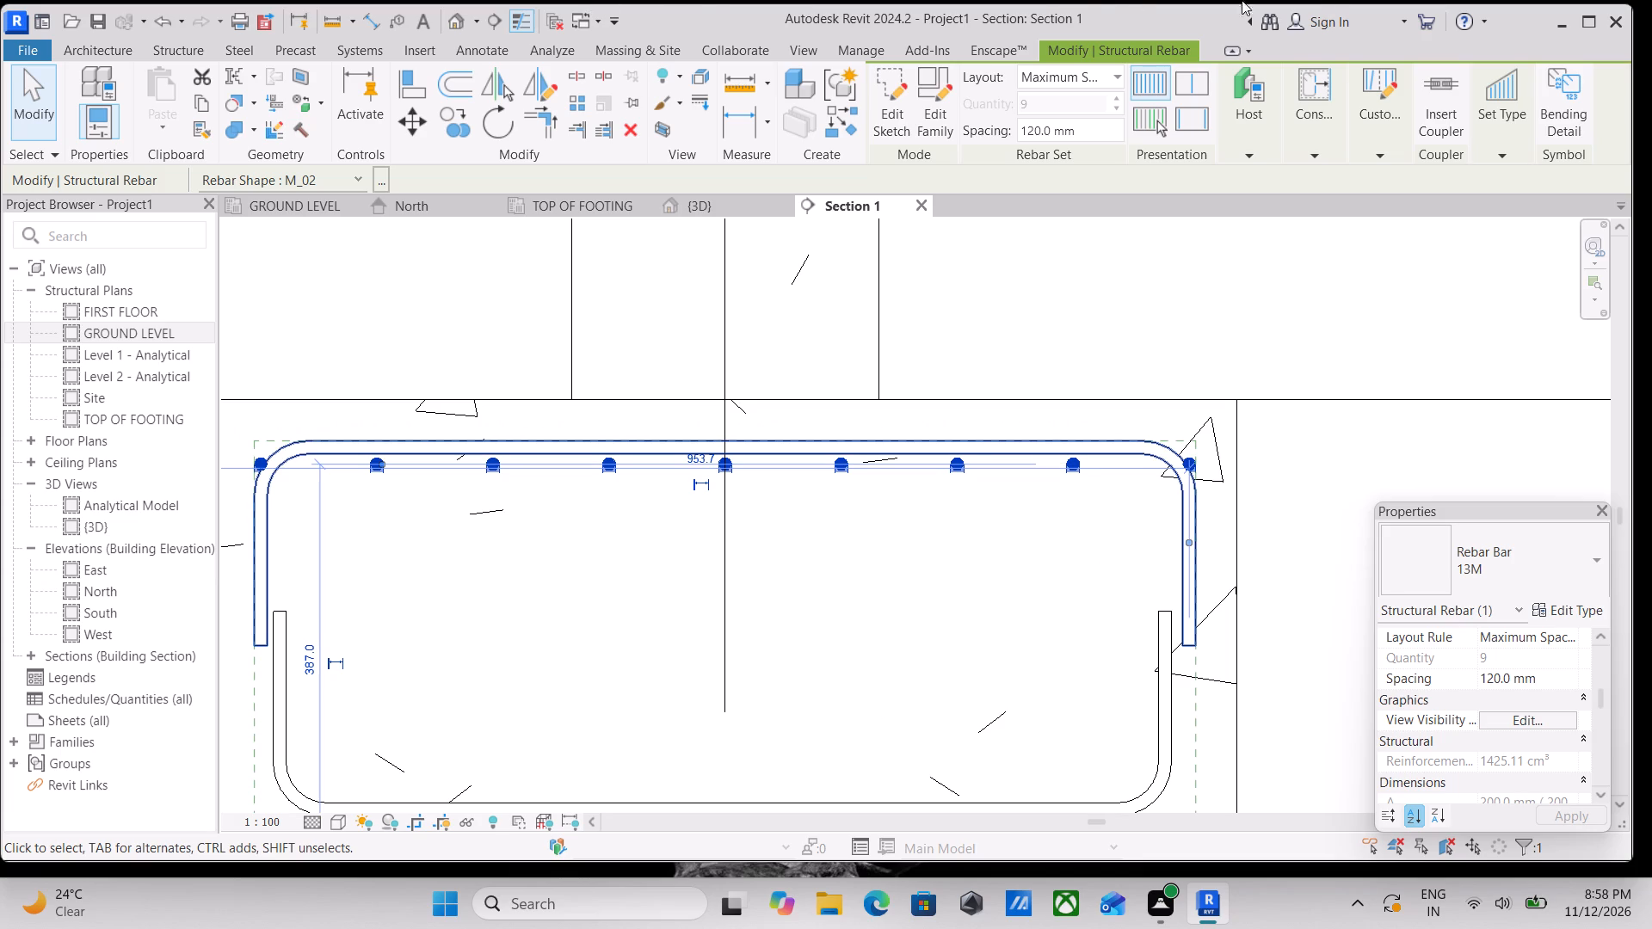
{"action": "scroll", "coordinate": [1316, 29], "scroll_direction": "down", "scroll_amount": 2}
{"action": "scroll", "coordinate": [923, 289], "scroll_direction": "down", "scroll_amount": 2}
{"action": "middle_click_drag", "start_coordinate": [923, 289], "coordinate": [960, 195]}
{"action": "scroll", "coordinate": [980, 230], "scroll_direction": "up", "scroll_amount": 1}
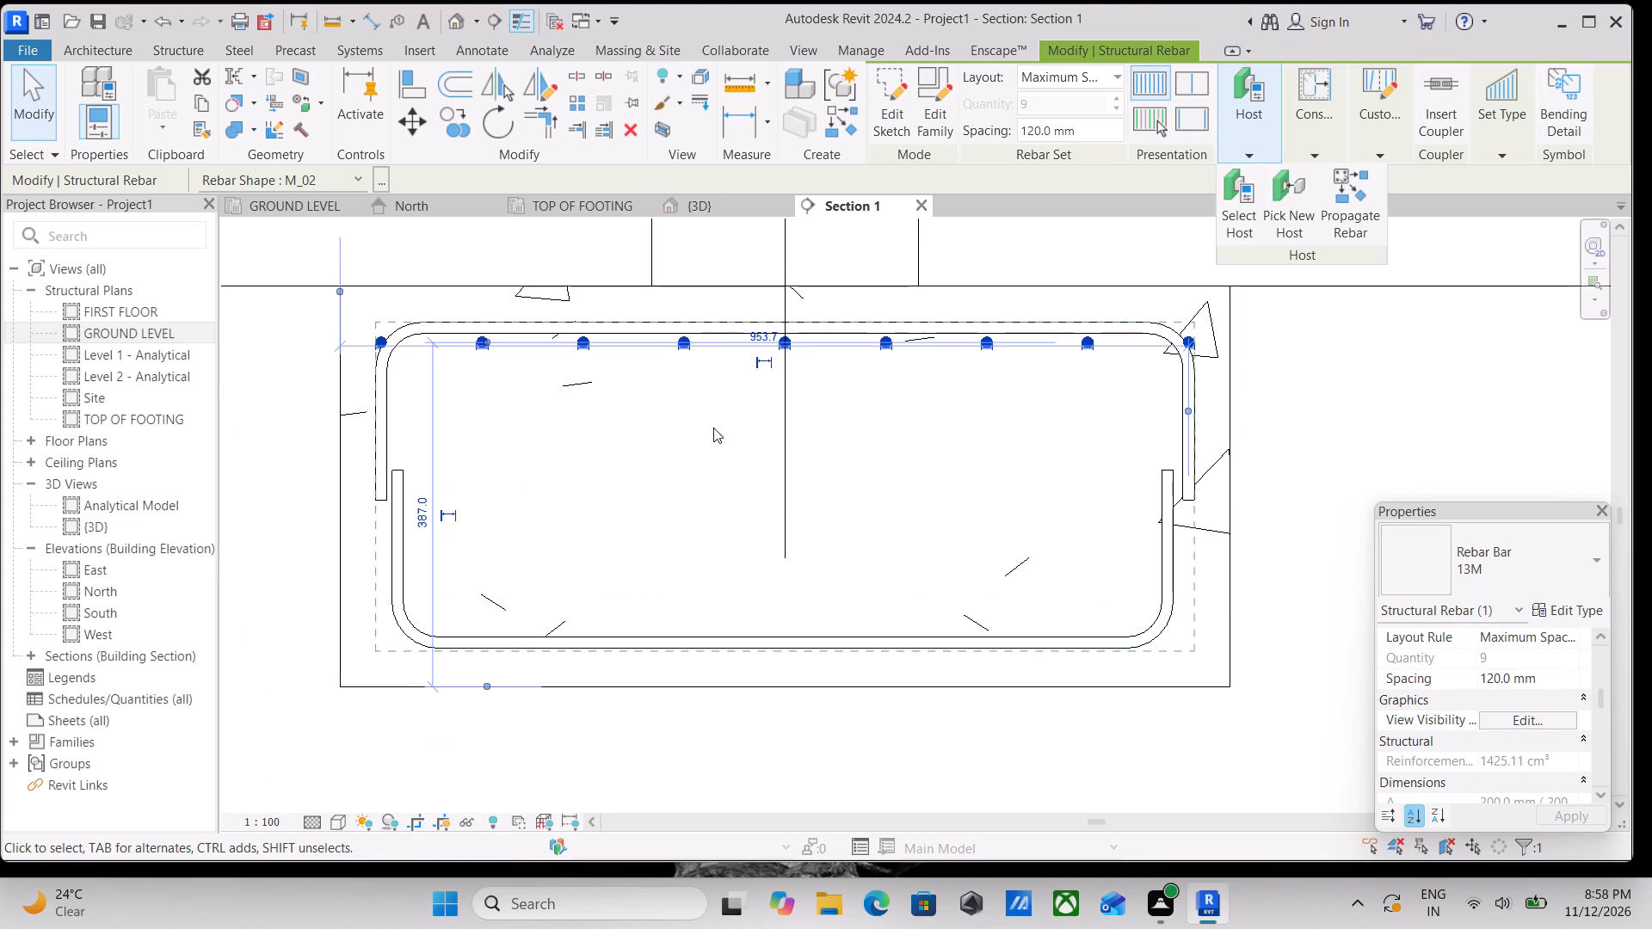
{"action": "middle_click_drag", "start_coordinate": [861, 202], "coordinate": [887, 131]}
{"action": "scroll", "coordinate": [781, 223], "scroll_direction": "down", "scroll_amount": 1}
{"action": "middle_click_drag", "start_coordinate": [787, 229], "coordinate": [767, 222]}
{"action": "scroll", "coordinate": [767, 222], "scroll_direction": "up", "scroll_amount": 1}
Look through the TOP OF FOOTING, {3D}, North and GROUND LEVEL views.
{"action": "left_click", "coordinate": [706, 194]}
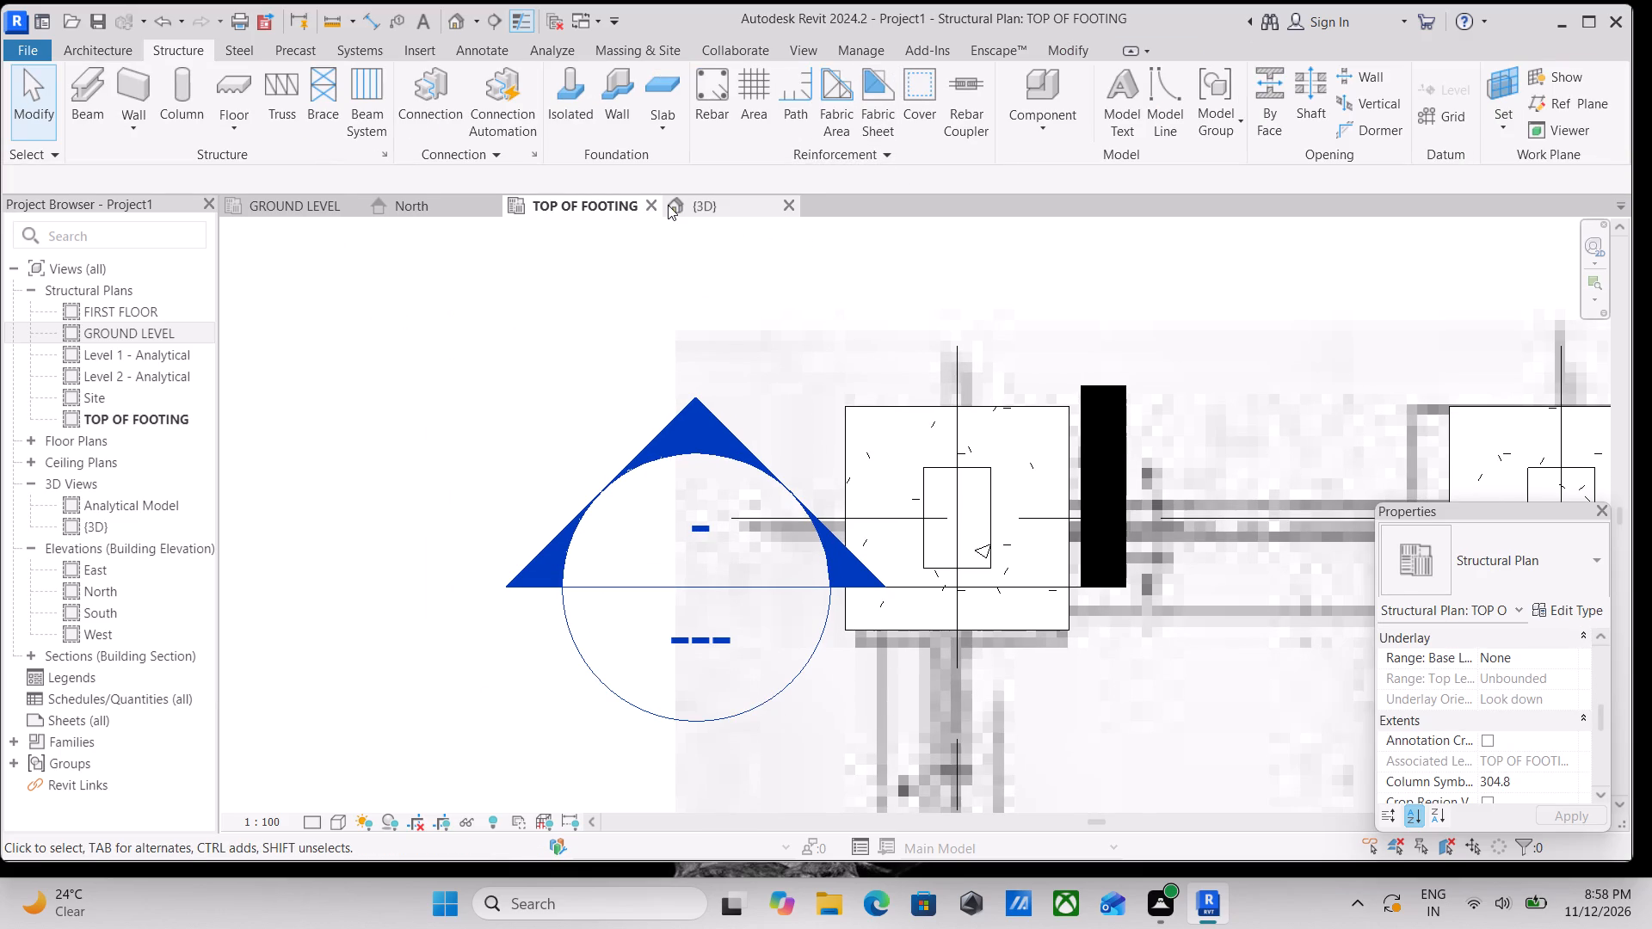
{"action": "left_click", "coordinate": [668, 205]}
{"action": "scroll", "coordinate": [704, 214], "scroll_direction": "down", "scroll_amount": 1}
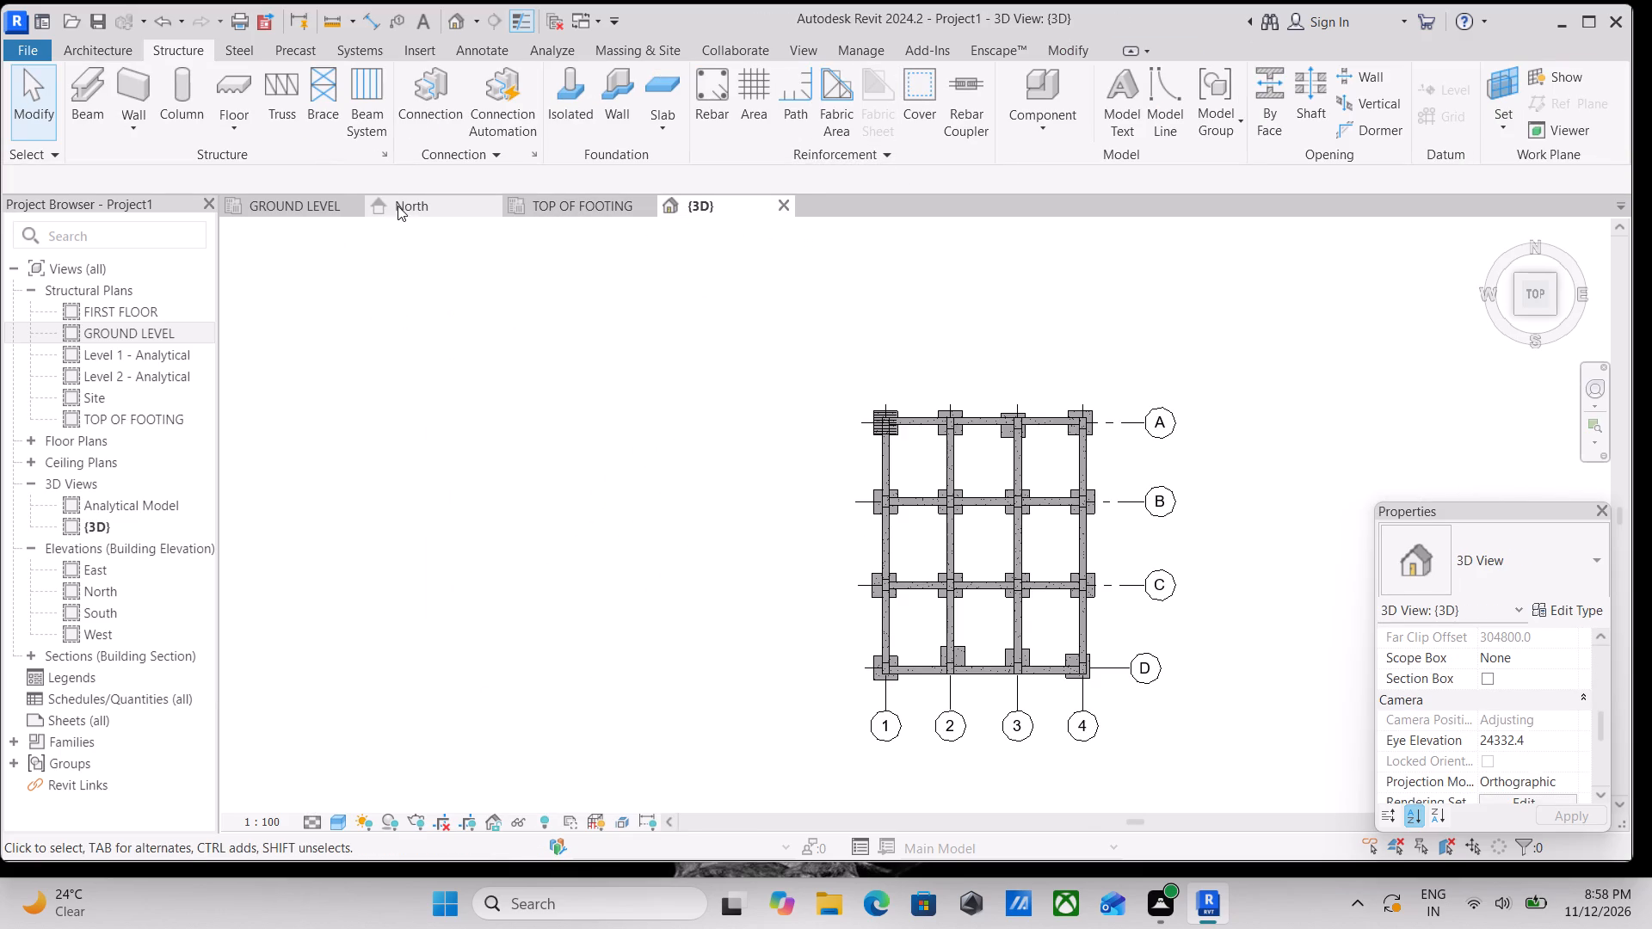
{"action": "left_click", "coordinate": [397, 206]}
{"action": "scroll", "coordinate": [655, 324], "scroll_direction": "down", "scroll_amount": 2}
{"action": "middle_click_drag", "start_coordinate": [655, 323], "coordinate": [669, 257]}
{"action": "scroll", "coordinate": [669, 258], "scroll_direction": "down", "scroll_amount": 1}
{"action": "left_click", "coordinate": [570, 202]}
{"action": "scroll", "coordinate": [730, 257], "scroll_direction": "down", "scroll_amount": 3}
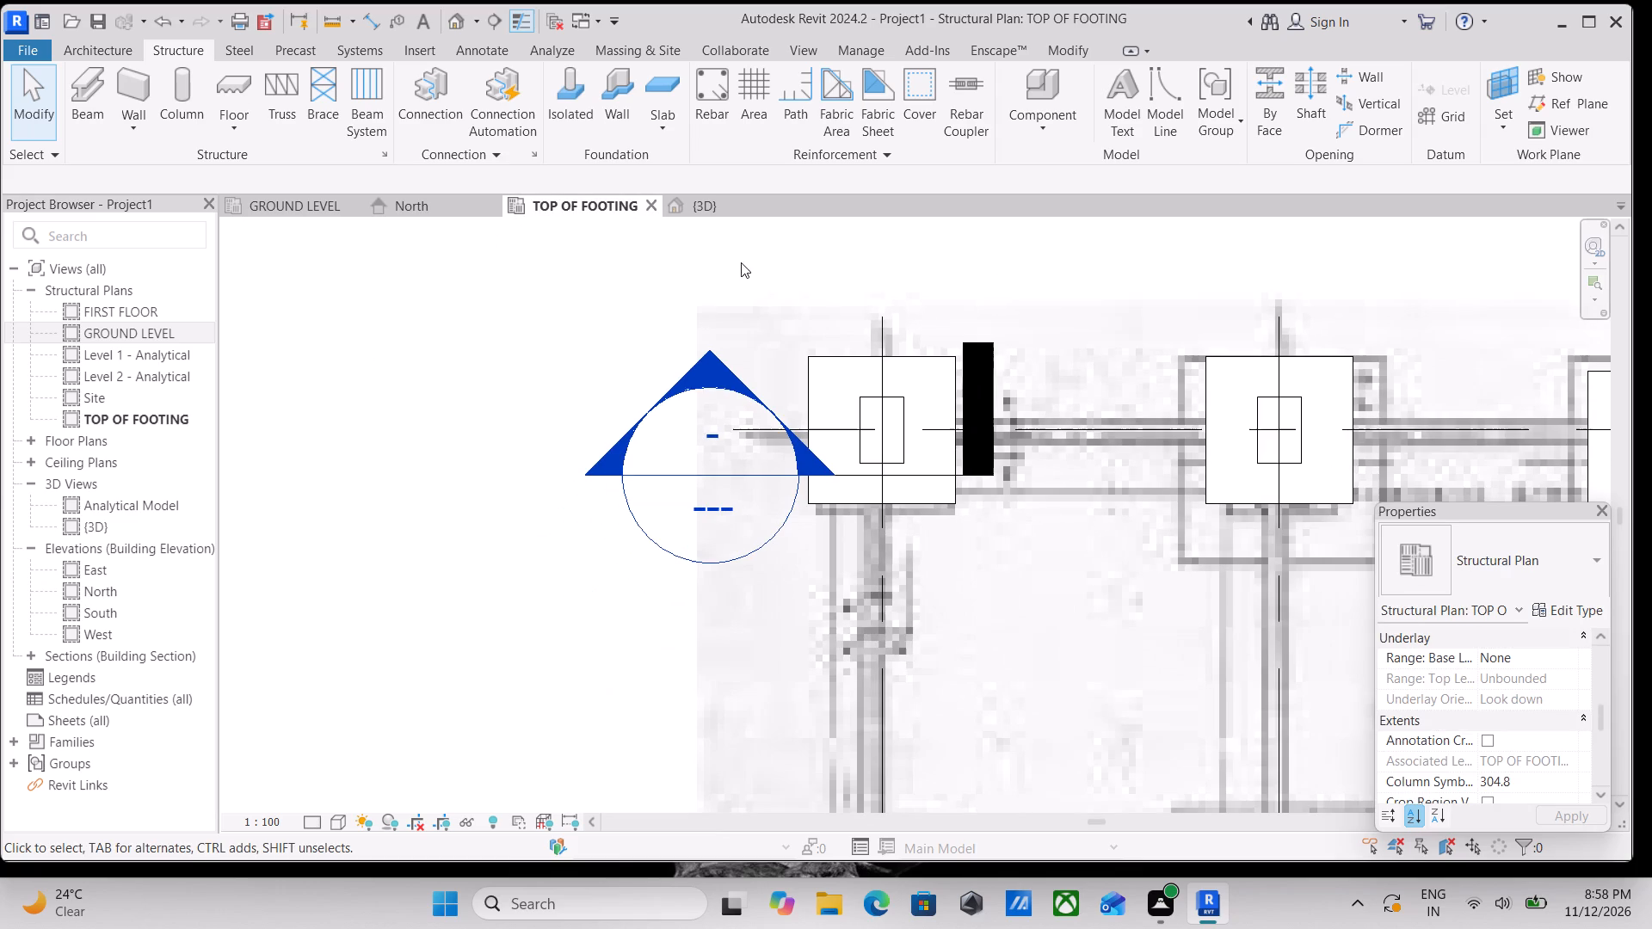
{"action": "left_click", "coordinate": [704, 206]}
{"action": "scroll", "coordinate": [949, 344], "scroll_direction": "down", "scroll_amount": 1}
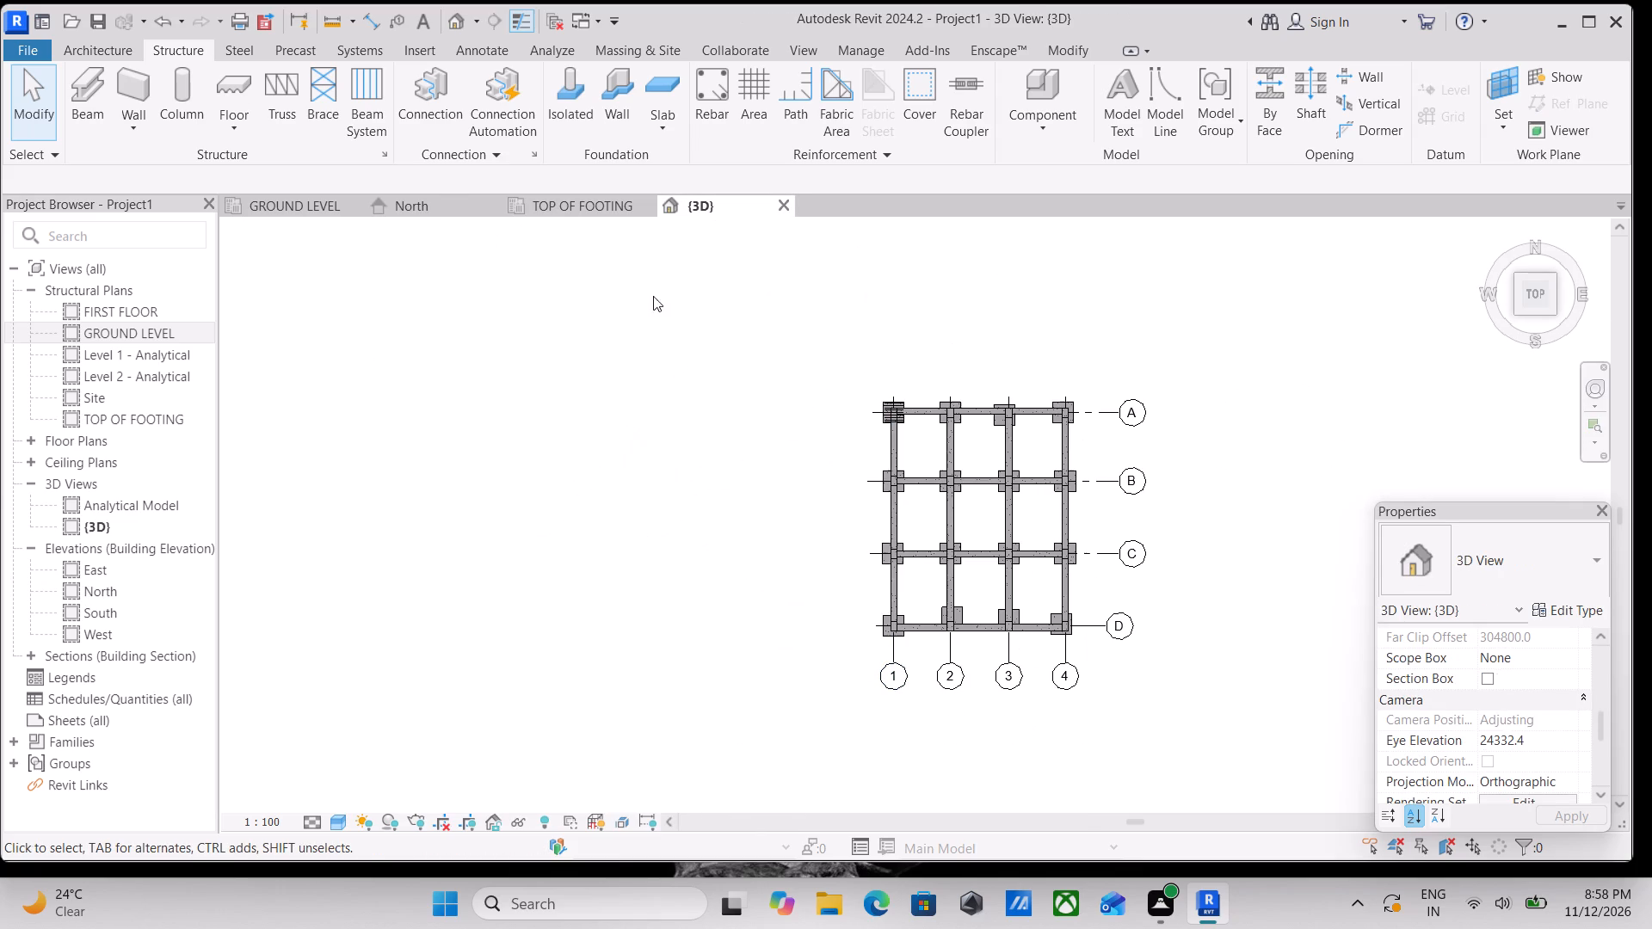
{"action": "left_click", "coordinate": [301, 208]}
{"action": "scroll", "coordinate": [732, 366], "scroll_direction": "down", "scroll_amount": 3}
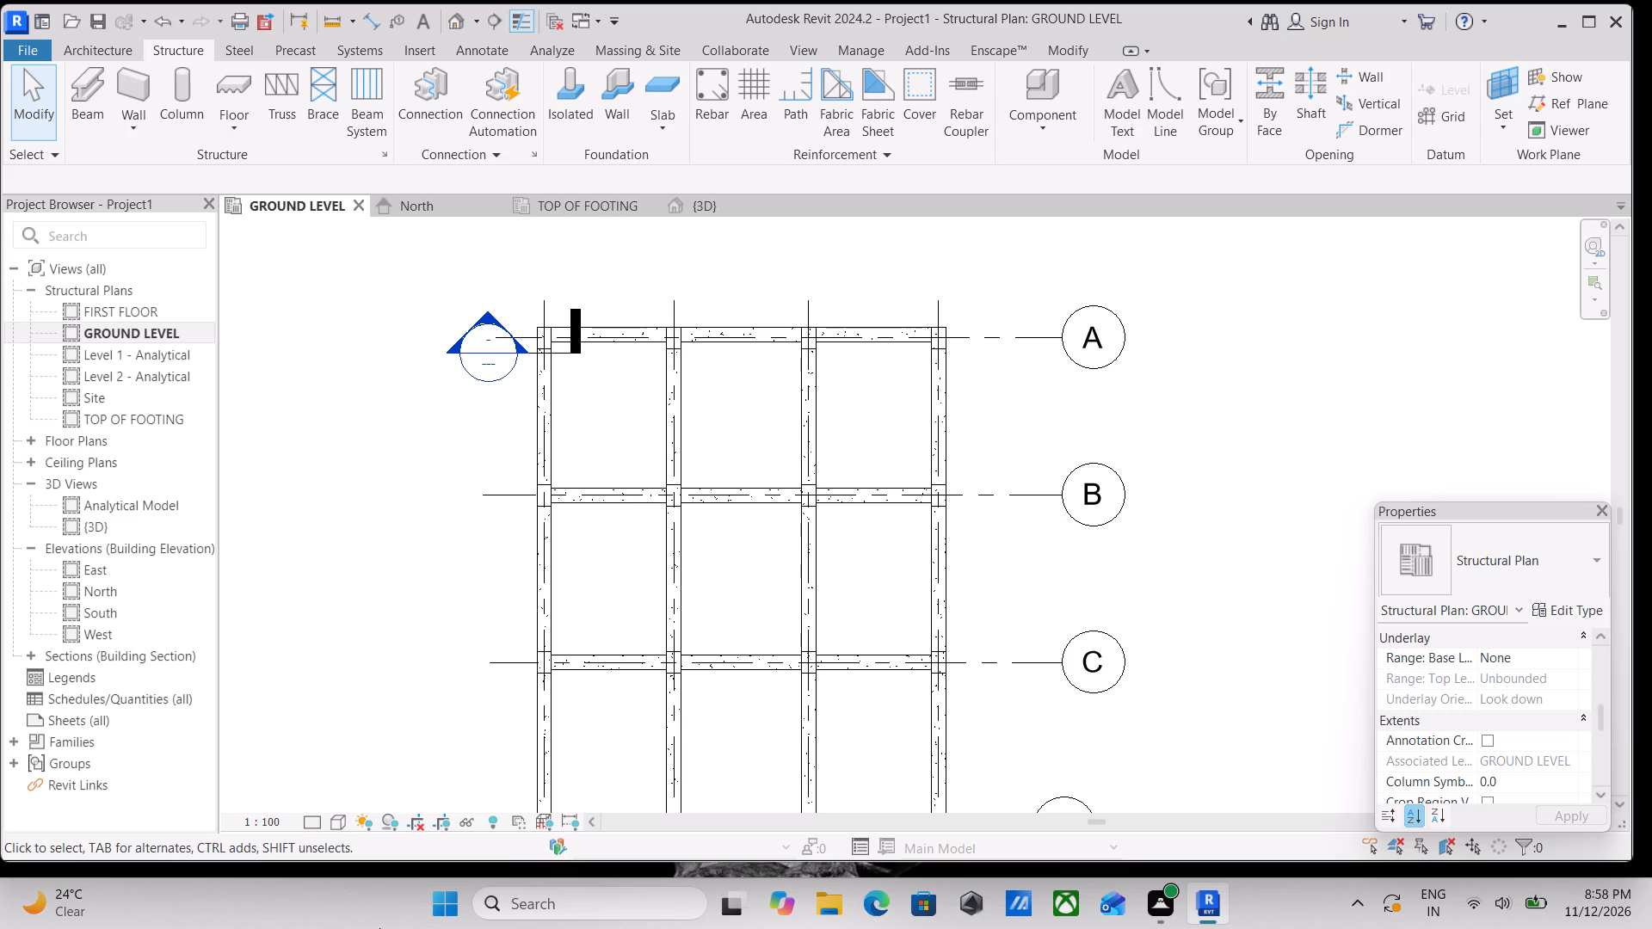
{"action": "scroll", "coordinate": [162, 817], "scroll_direction": "down", "scroll_amount": 2}
Reopen the Section 1 view at the reinforced footing.
{"action": "left_click", "coordinate": [32, 652]}
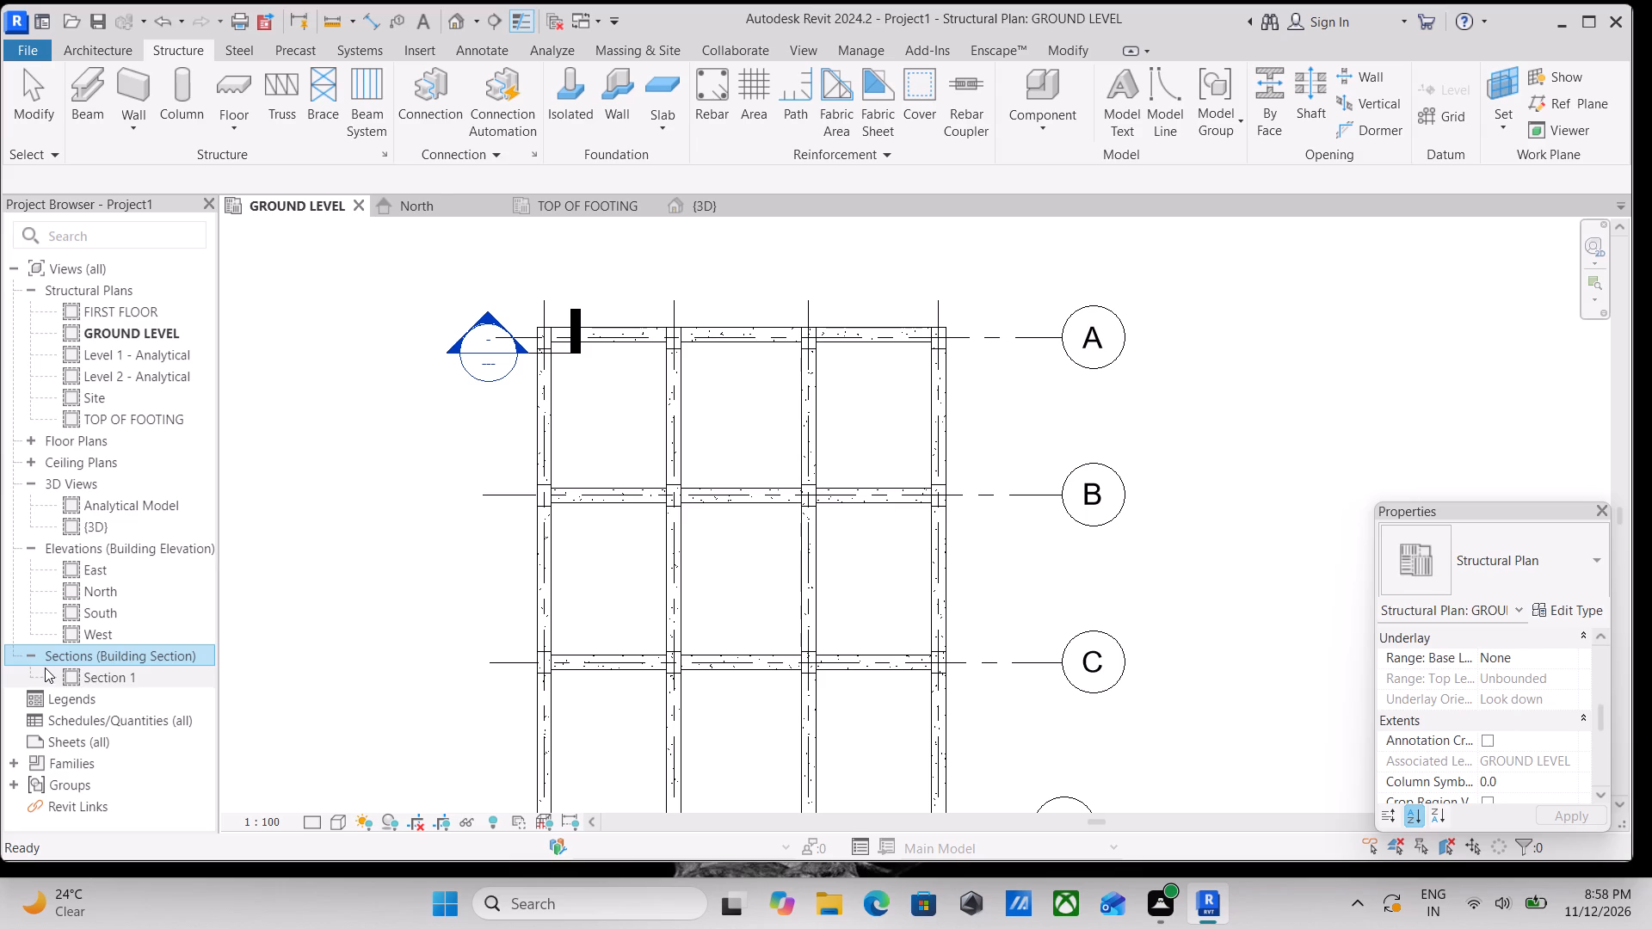
{"action": "double_click", "coordinate": [47, 669]}
{"action": "scroll", "coordinate": [465, 609], "scroll_direction": "up", "scroll_amount": 4}
{"action": "middle_click_drag", "start_coordinate": [561, 772], "coordinate": [571, 694]}
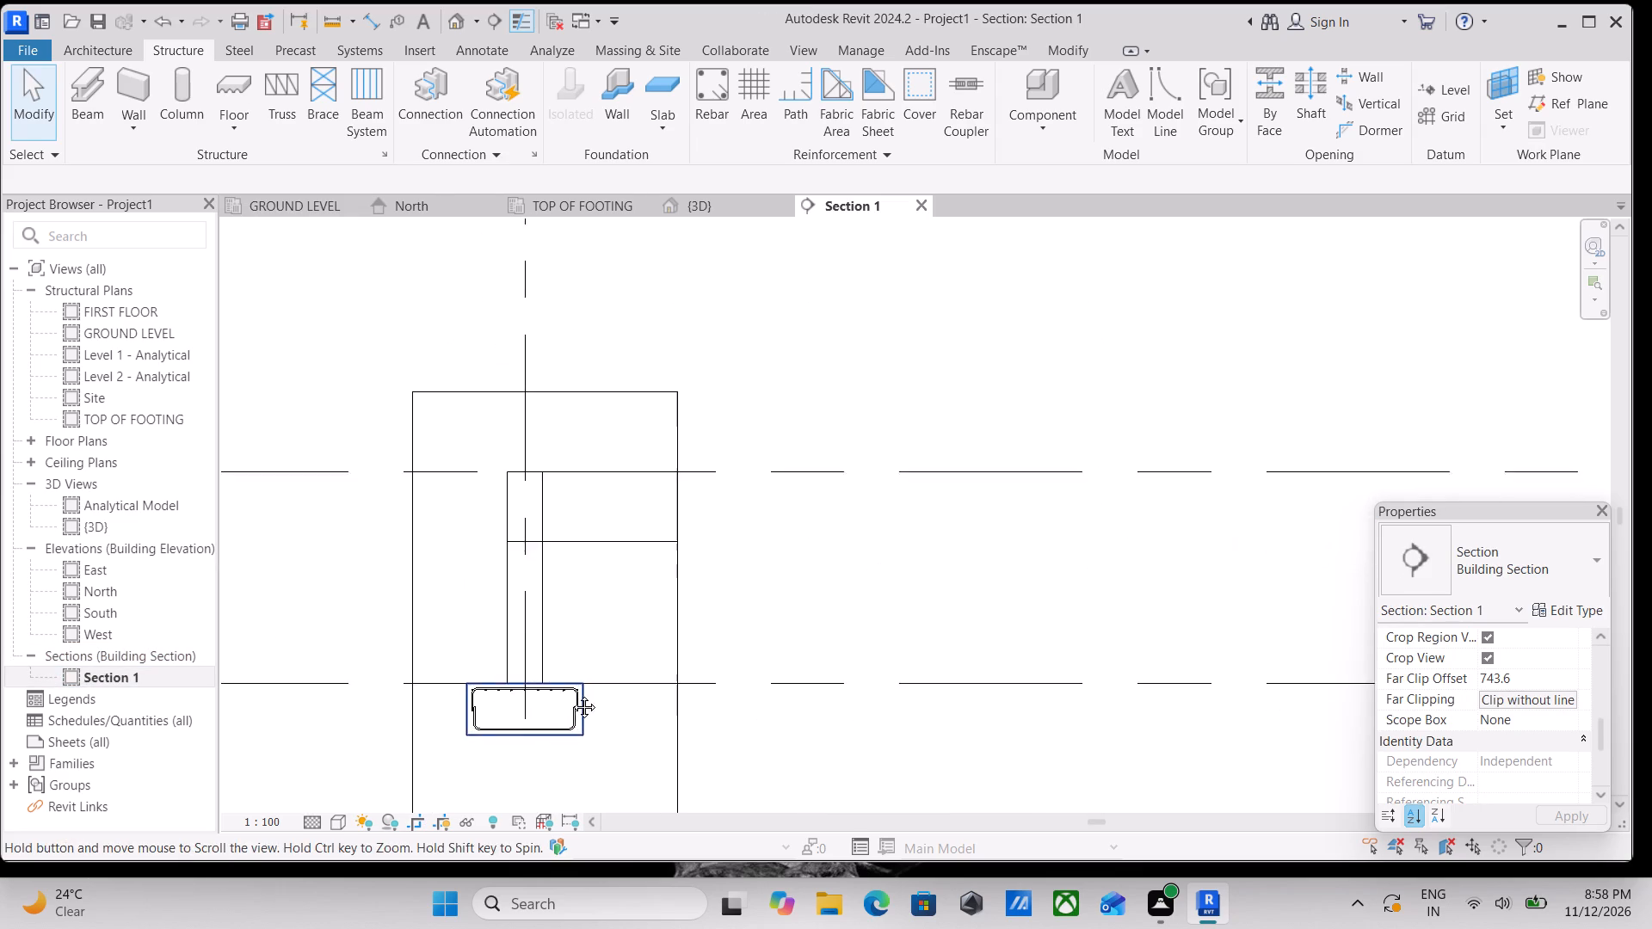
{"action": "middle_click_drag", "start_coordinate": [571, 694], "coordinate": [627, 588]}
{"action": "scroll", "coordinate": [607, 588], "scroll_direction": "up", "scroll_amount": 8}
{"action": "scroll", "coordinate": [535, 458], "scroll_direction": "up", "scroll_amount": 1}
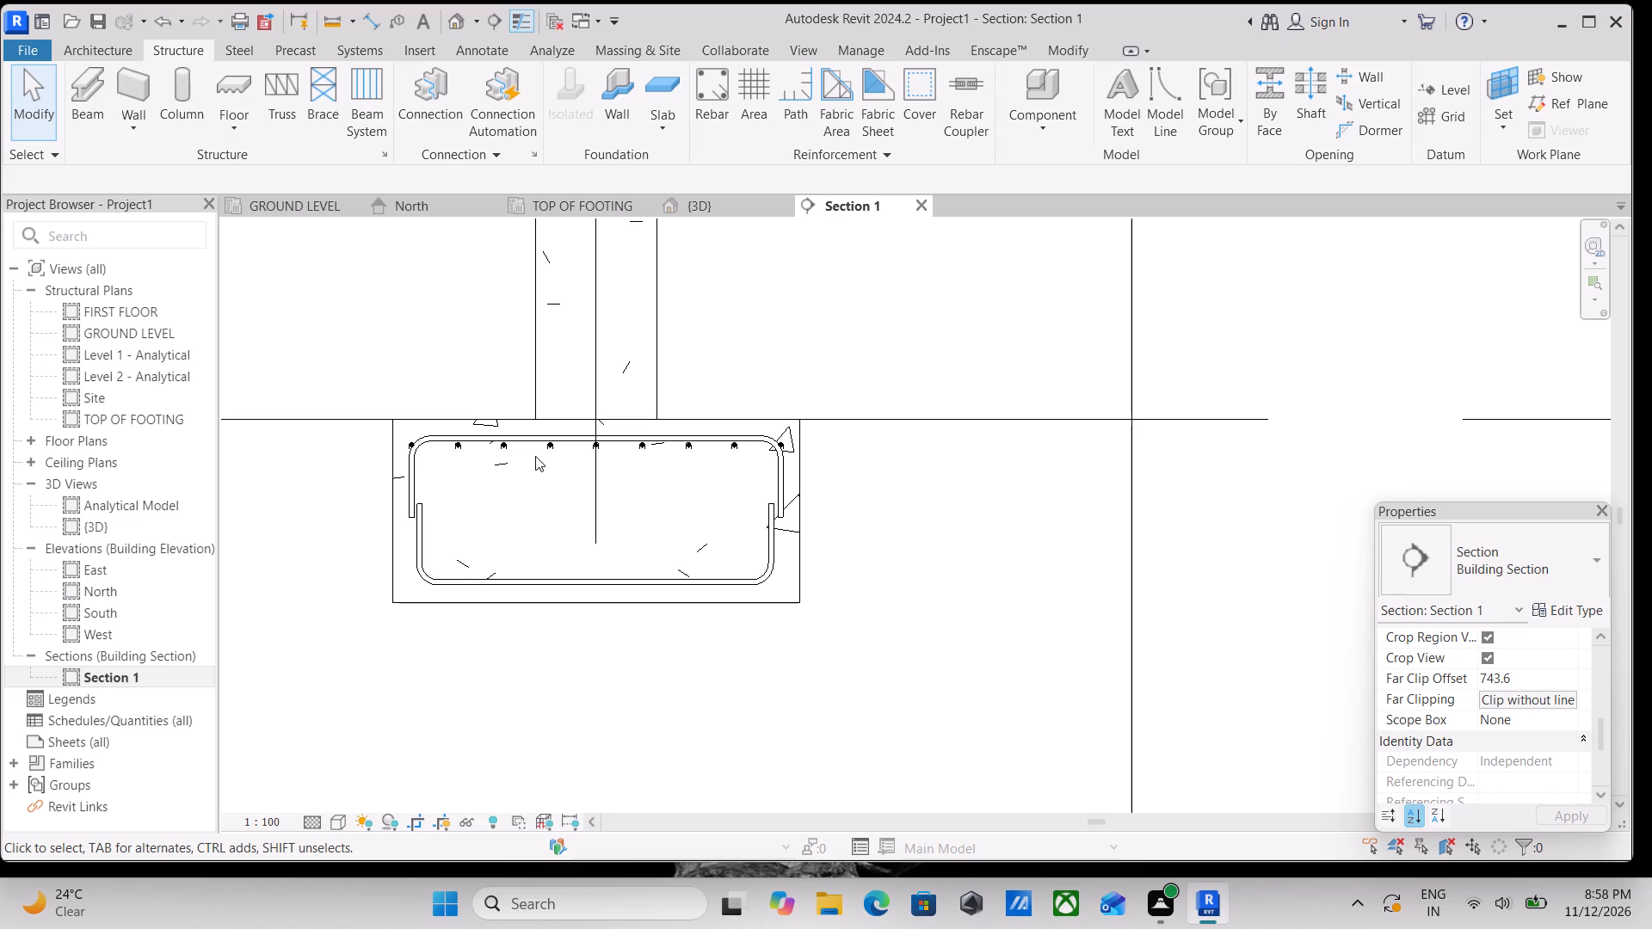
{"action": "scroll", "coordinate": [535, 456], "scroll_direction": "up", "scroll_amount": 2}
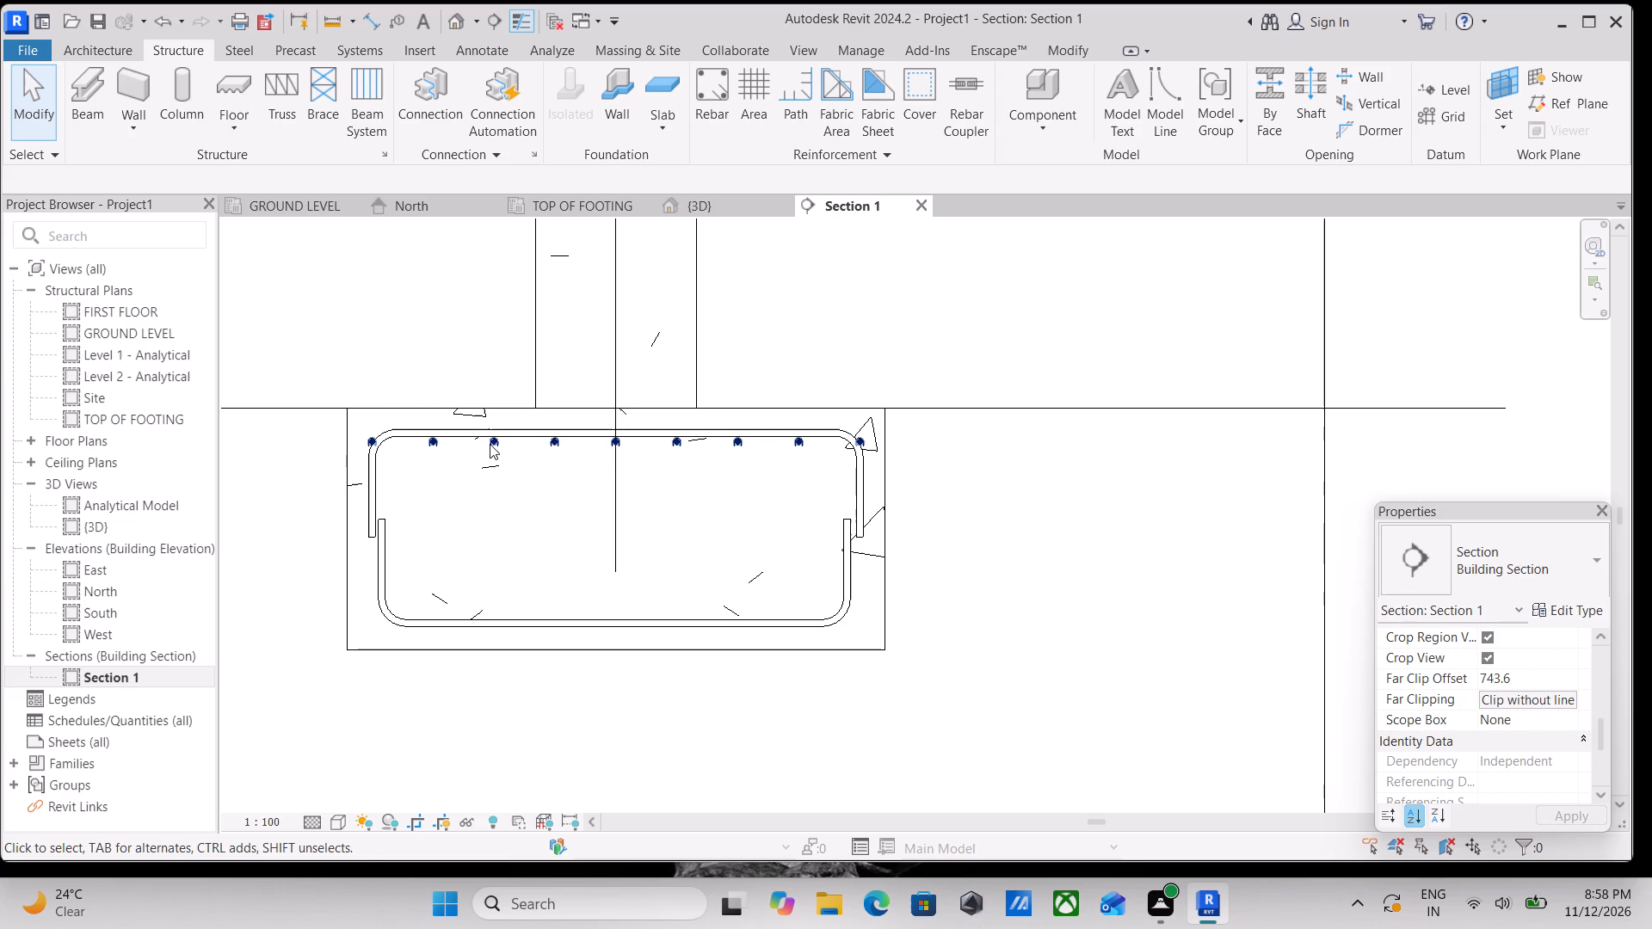
Pull the left end of the perpendicular bar set inward, clear of the top bar's left bend.
{"action": "left_click", "coordinate": [488, 444]}
{"action": "scroll", "coordinate": [415, 505], "scroll_direction": "up", "scroll_amount": 1}
{"action": "left_click_drag", "start_coordinate": [374, 496], "coordinate": [395, 499]}
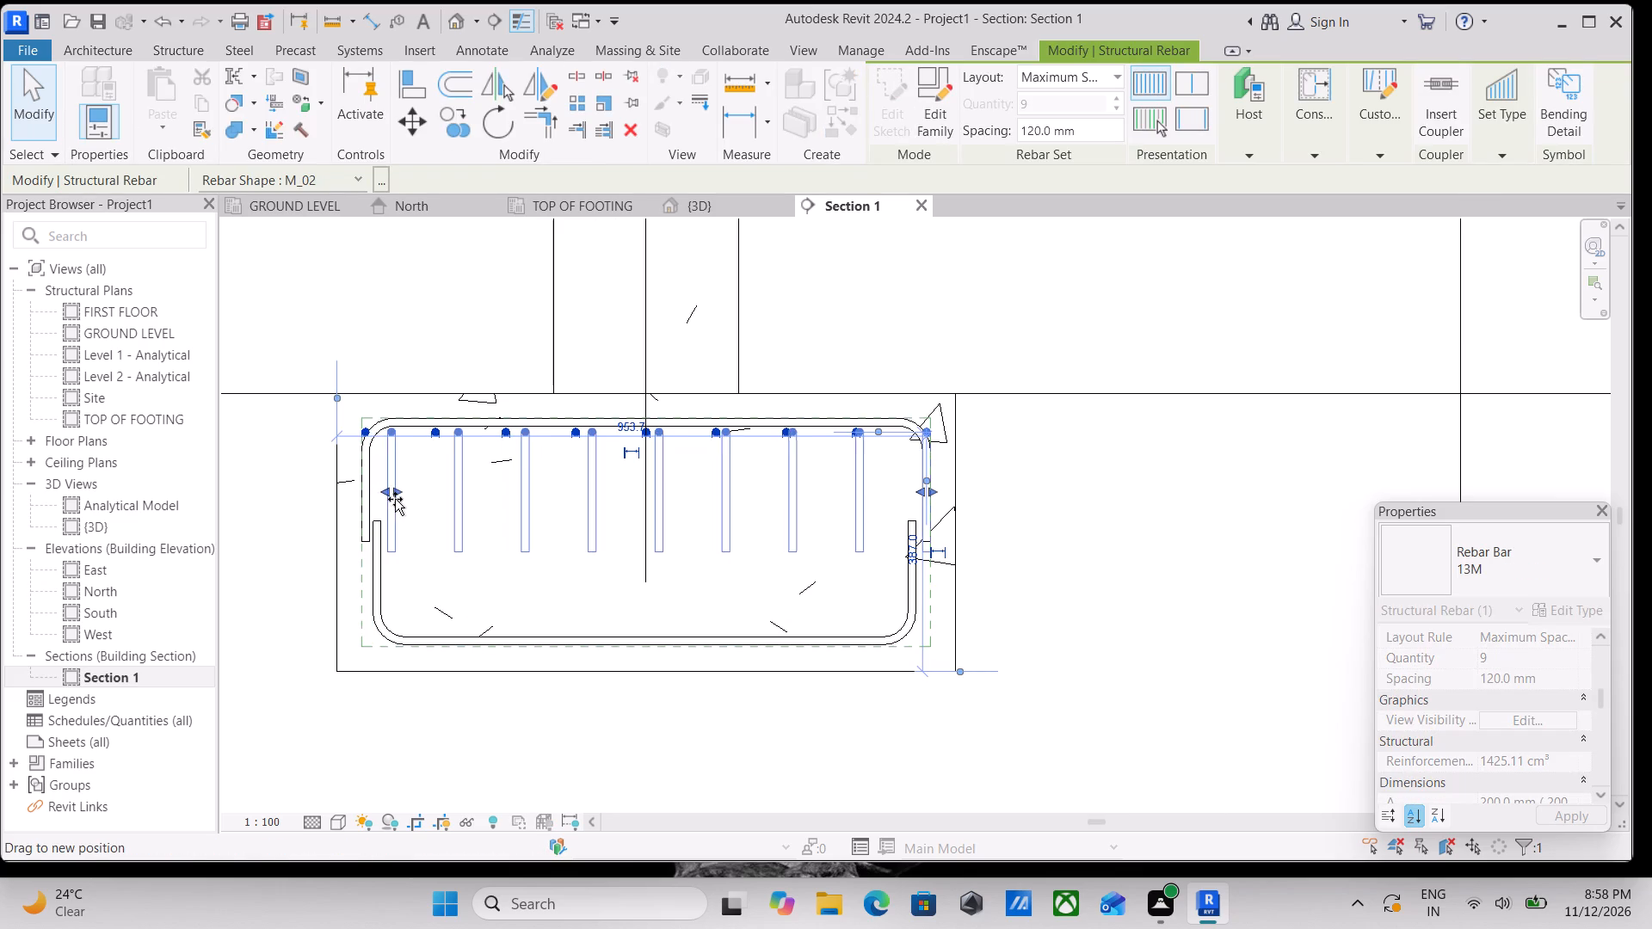
{"action": "left_click_drag", "start_coordinate": [395, 499], "coordinate": [407, 502]}
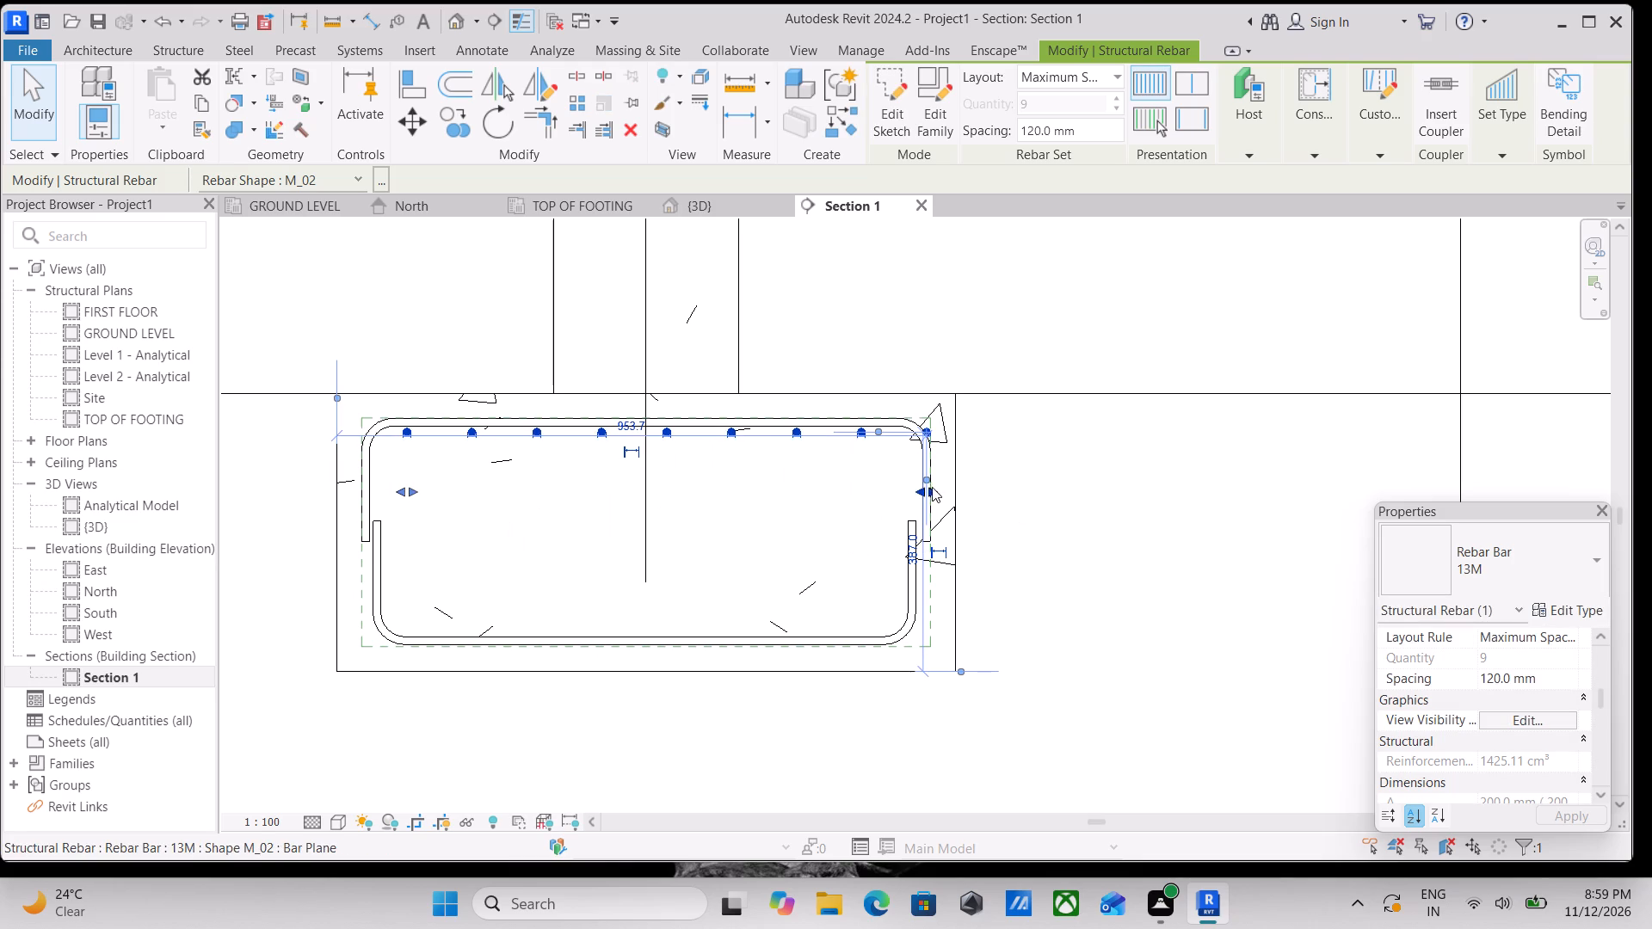
Pull the right end of the perpendicular bar set inward to about 116 mm from the footing's side.
{"action": "left_click_drag", "start_coordinate": [922, 488], "coordinate": [887, 490]}
{"action": "left_click_drag", "start_coordinate": [919, 495], "coordinate": [897, 495]}
{"action": "scroll", "coordinate": [948, 486], "scroll_direction": "up", "scroll_amount": 8}
{"action": "left_click_drag", "start_coordinate": [922, 490], "coordinate": [758, 495]}
{"action": "scroll", "coordinate": [757, 493], "scroll_direction": "down", "scroll_amount": 4}
{"action": "middle_click_drag", "start_coordinate": [757, 494], "coordinate": [852, 458]}
{"action": "scroll", "coordinate": [854, 459], "scroll_direction": "up", "scroll_amount": 1}
{"action": "scroll", "coordinate": [650, 524], "scroll_direction": "down", "scroll_amount": 2}
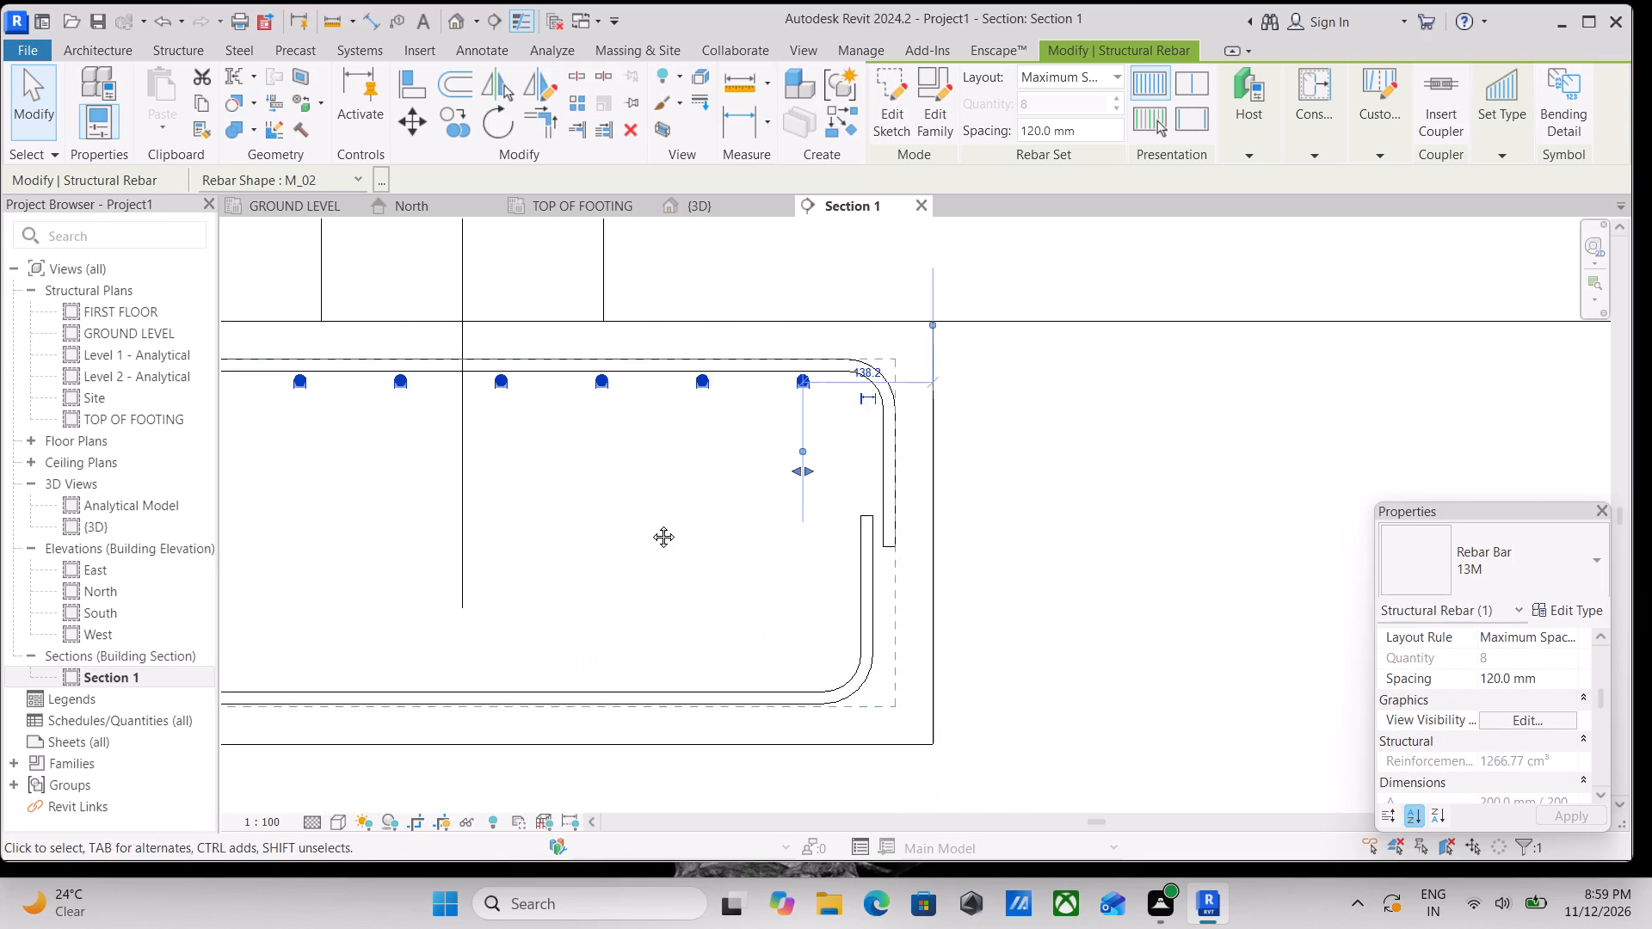
{"action": "middle_click_drag", "start_coordinate": [650, 524], "coordinate": [667, 514]}
{"action": "scroll", "coordinate": [667, 514], "scroll_direction": "up", "scroll_amount": 1}
{"action": "scroll", "coordinate": [667, 514], "scroll_direction": "down", "scroll_amount": 3}
{"action": "middle_click_drag", "start_coordinate": [667, 514], "coordinate": [634, 497]}
{"action": "scroll", "coordinate": [634, 497], "scroll_direction": "up", "scroll_amount": 1}
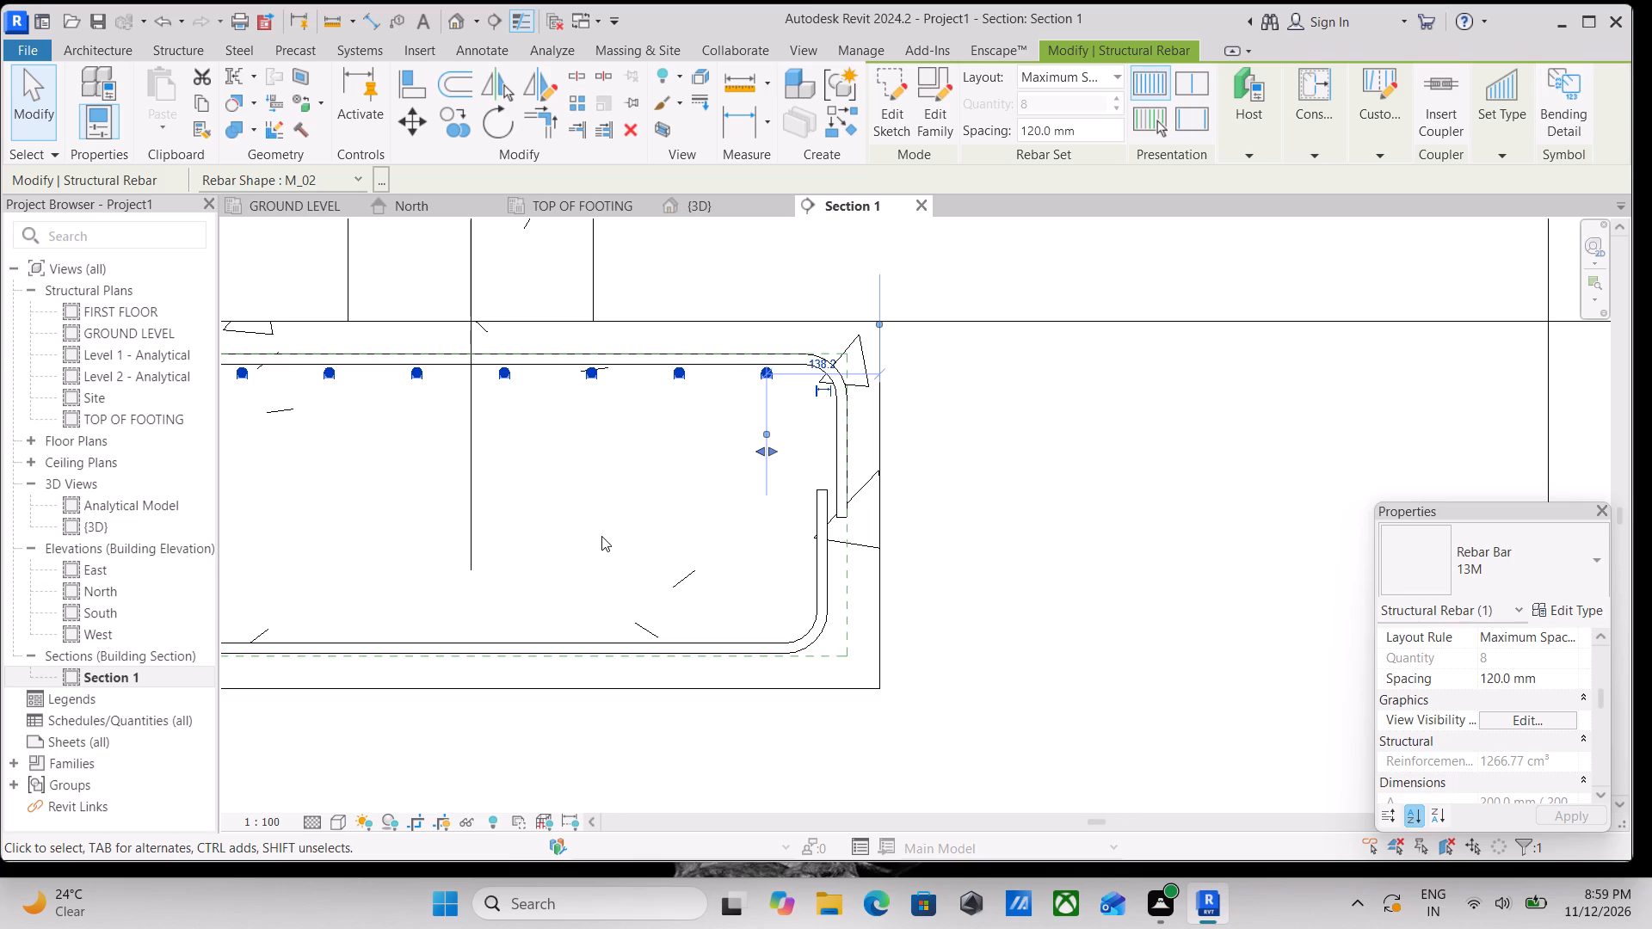
{"action": "middle_click_drag", "start_coordinate": [559, 546], "coordinate": [584, 514]}
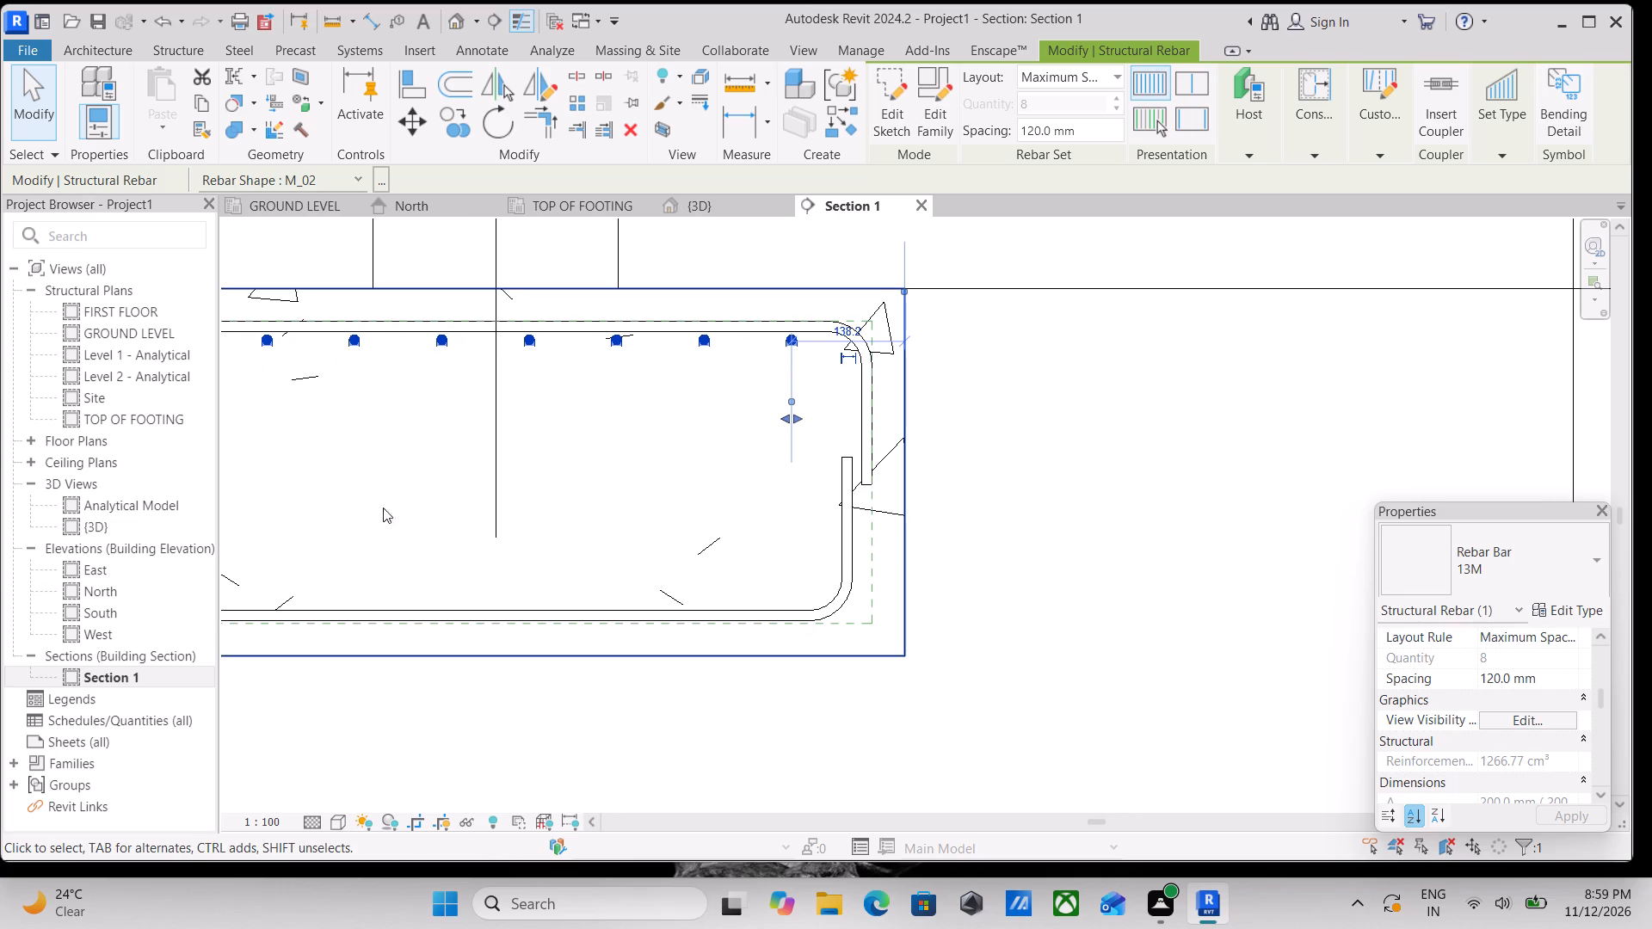
{"action": "middle_click_drag", "start_coordinate": [387, 504], "coordinate": [611, 494]}
{"action": "scroll", "coordinate": [387, 504], "scroll_direction": "down", "scroll_amount": 1}
{"action": "middle_click_drag", "start_coordinate": [531, 477], "coordinate": [581, 494]}
{"action": "scroll", "coordinate": [1126, 452], "scroll_direction": "up", "scroll_amount": 3}
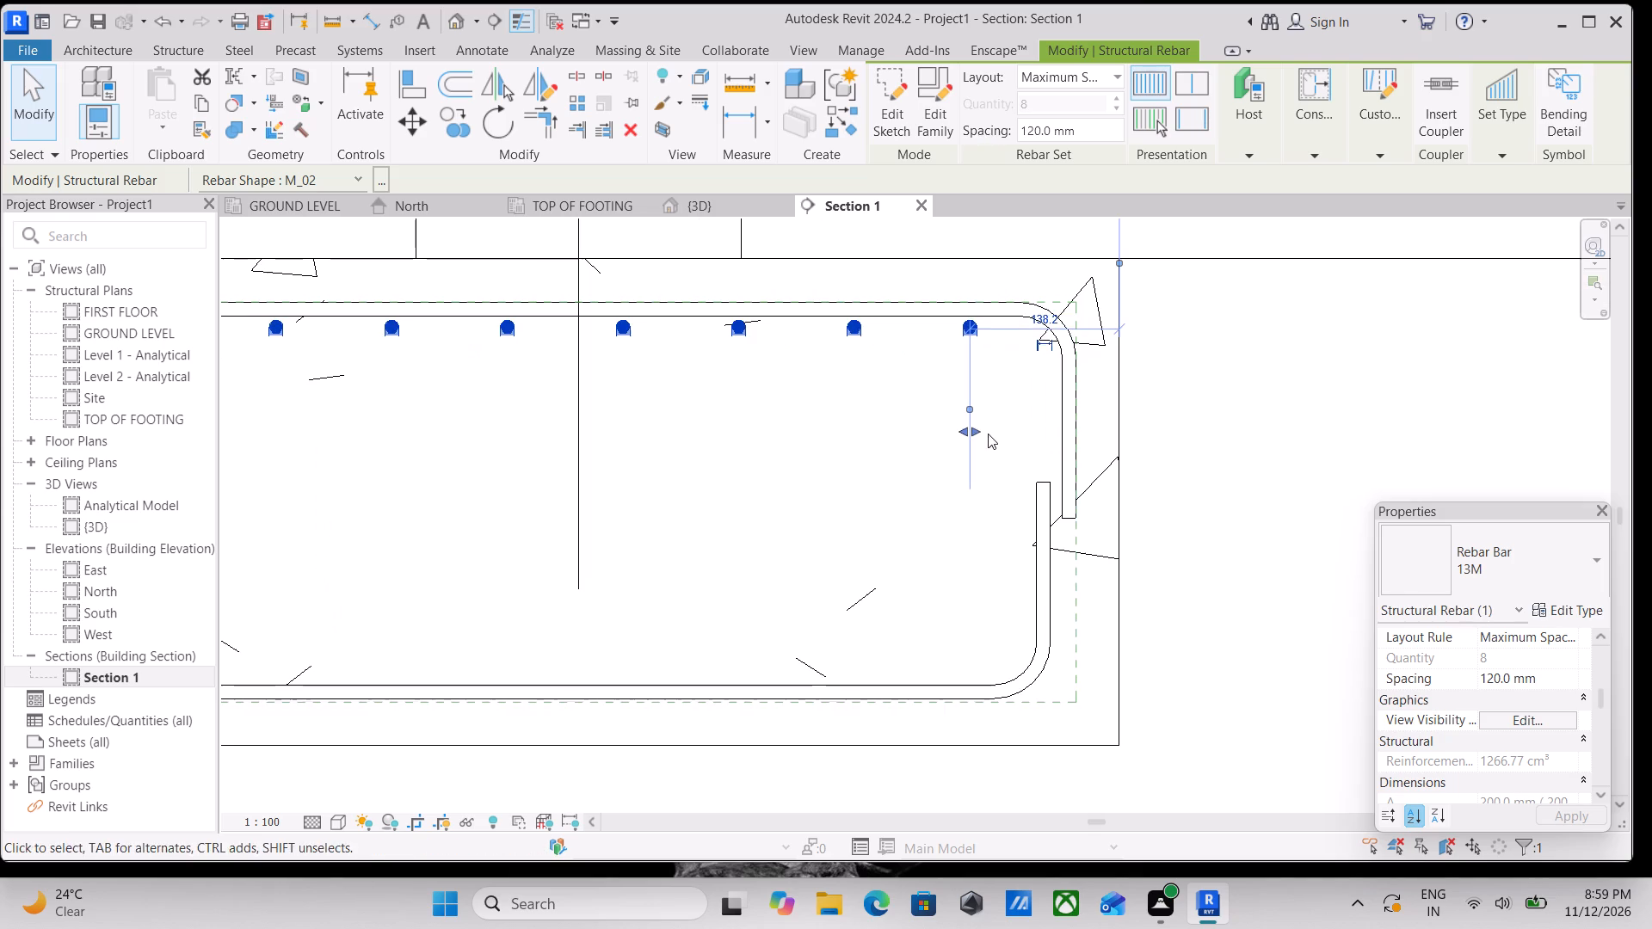
{"action": "left_click_drag", "start_coordinate": [983, 429], "coordinate": [994, 430]}
{"action": "scroll", "coordinate": [854, 478], "scroll_direction": "down", "scroll_amount": 1}
{"action": "middle_click_drag", "start_coordinate": [843, 479], "coordinate": [909, 451]}
Make the perpendicular bar set show unobscured in the {3D} view.
{"action": "left_click", "coordinate": [519, 325]}
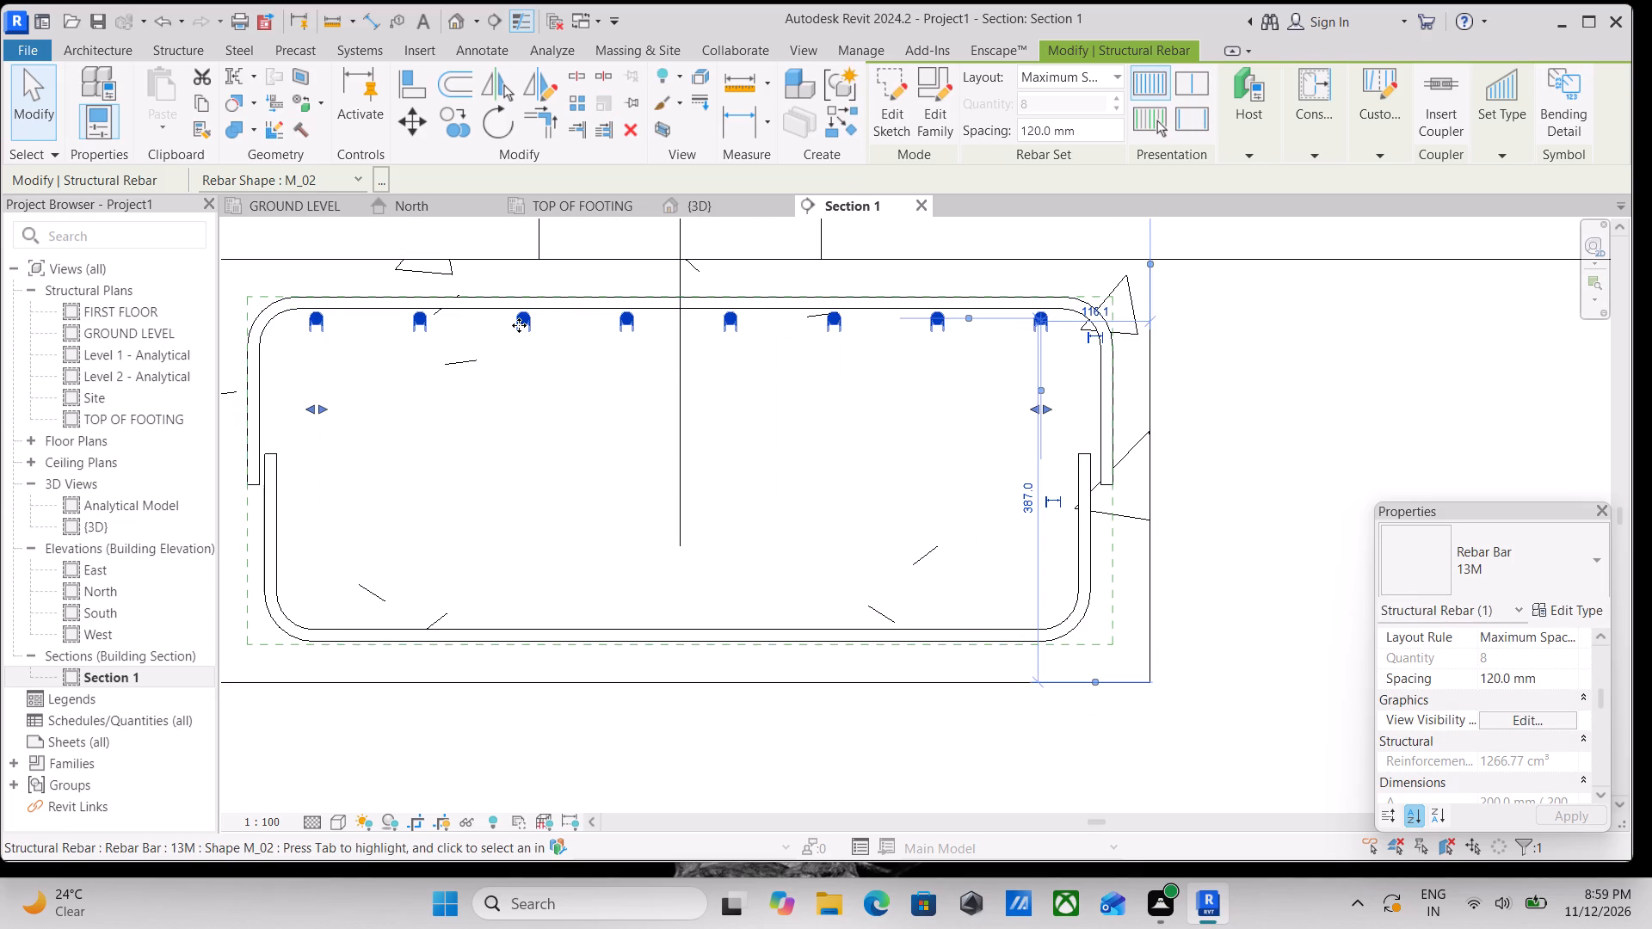
{"action": "middle_click_drag", "start_coordinate": [416, 364], "coordinate": [518, 374]}
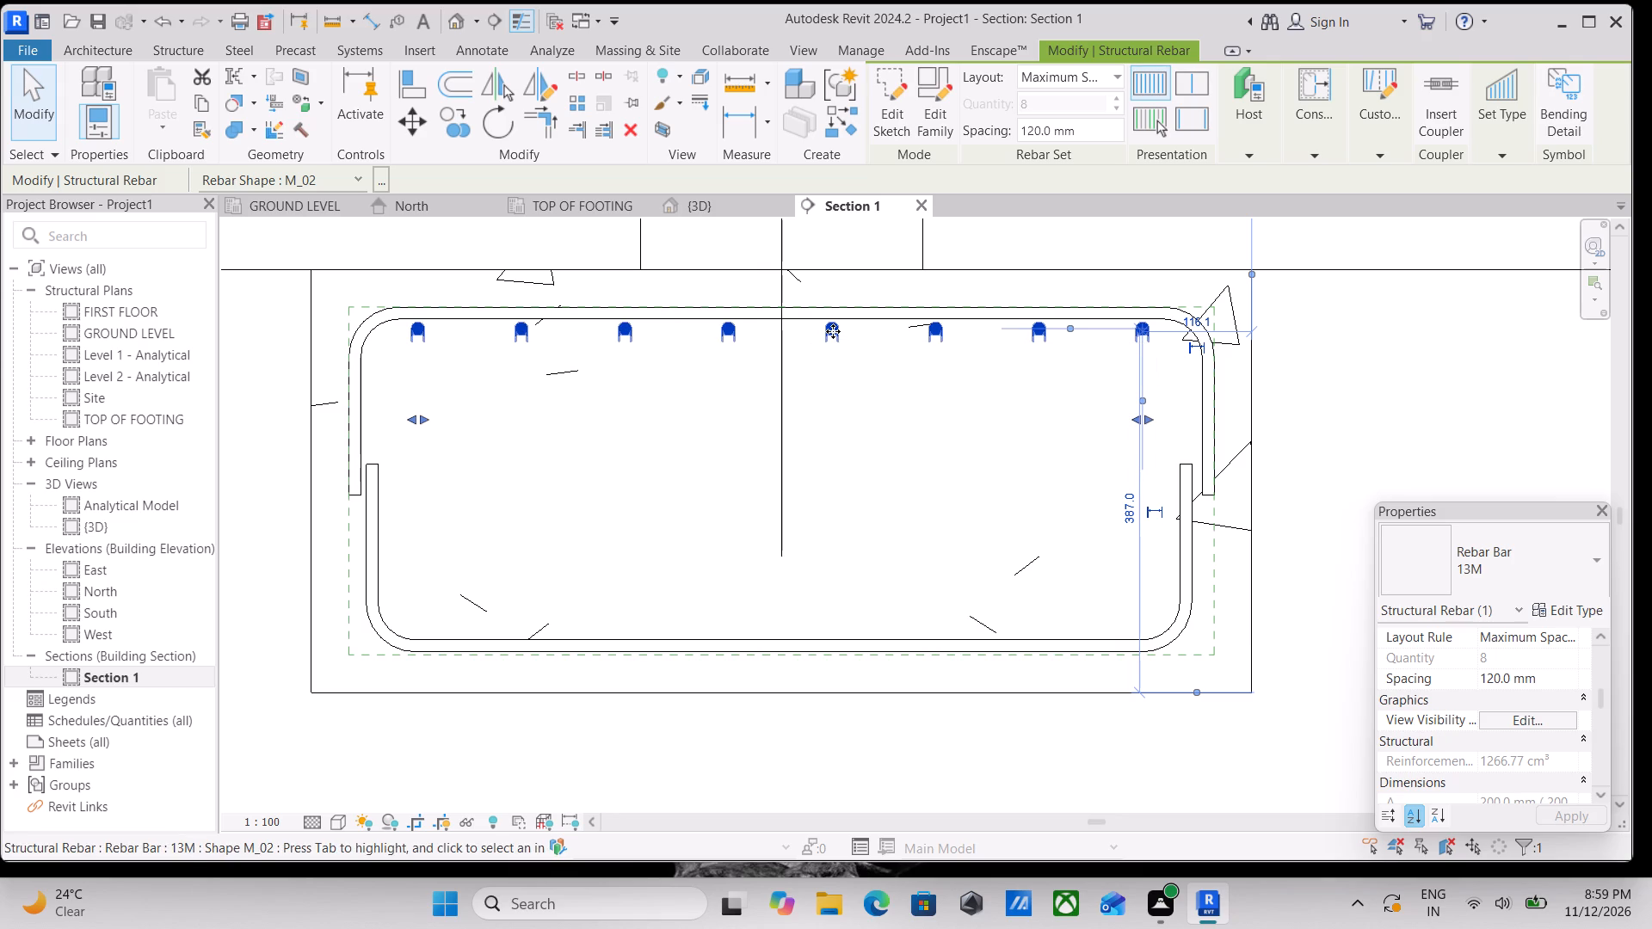
{"action": "left_click", "coordinate": [1493, 723]}
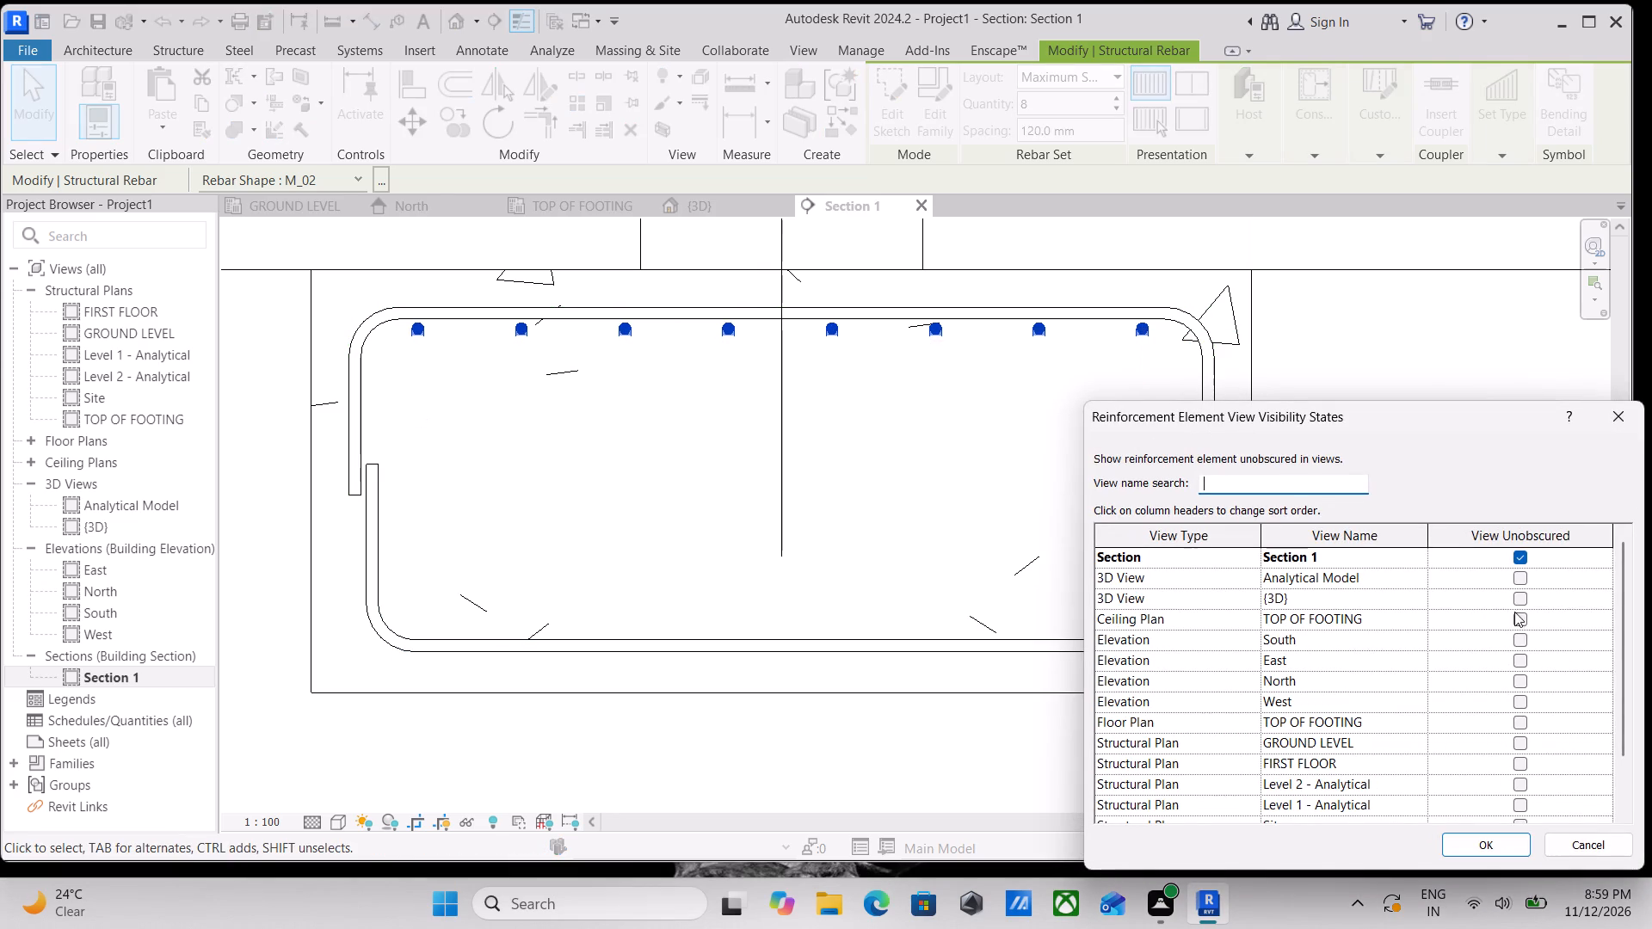
{"action": "left_click", "coordinate": [1519, 596]}
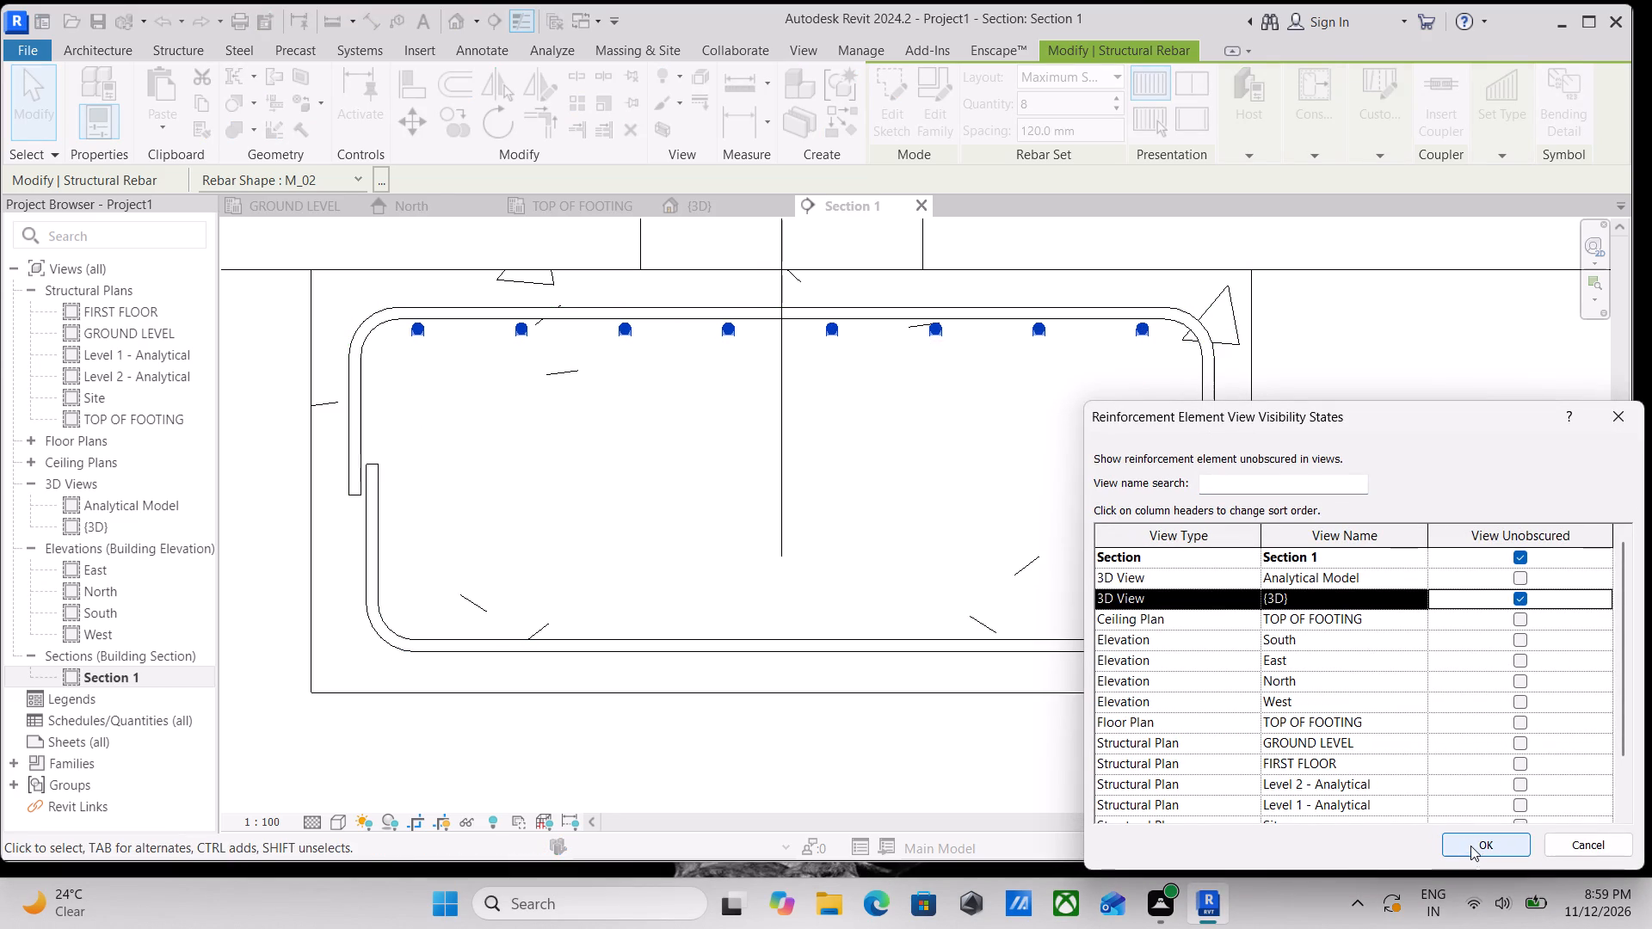
{"action": "left_click", "coordinate": [1471, 848]}
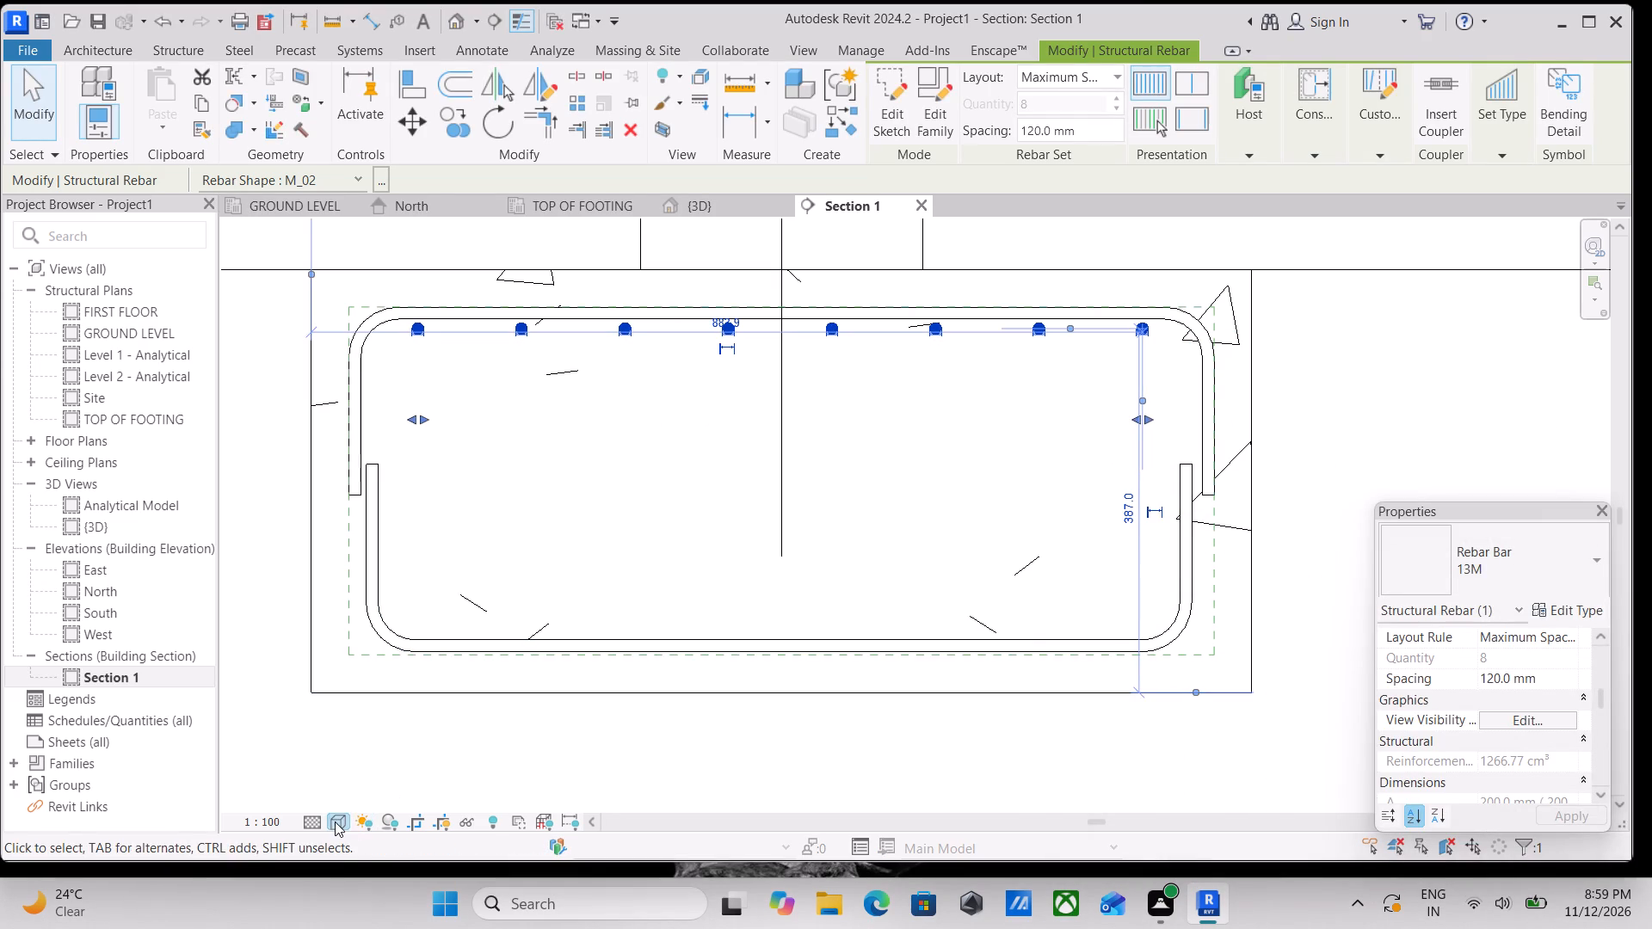
Set the section view to Fine detail level and Wireframe visual style.
{"action": "left_click", "coordinate": [335, 821]}
{"action": "left_click", "coordinate": [317, 821]}
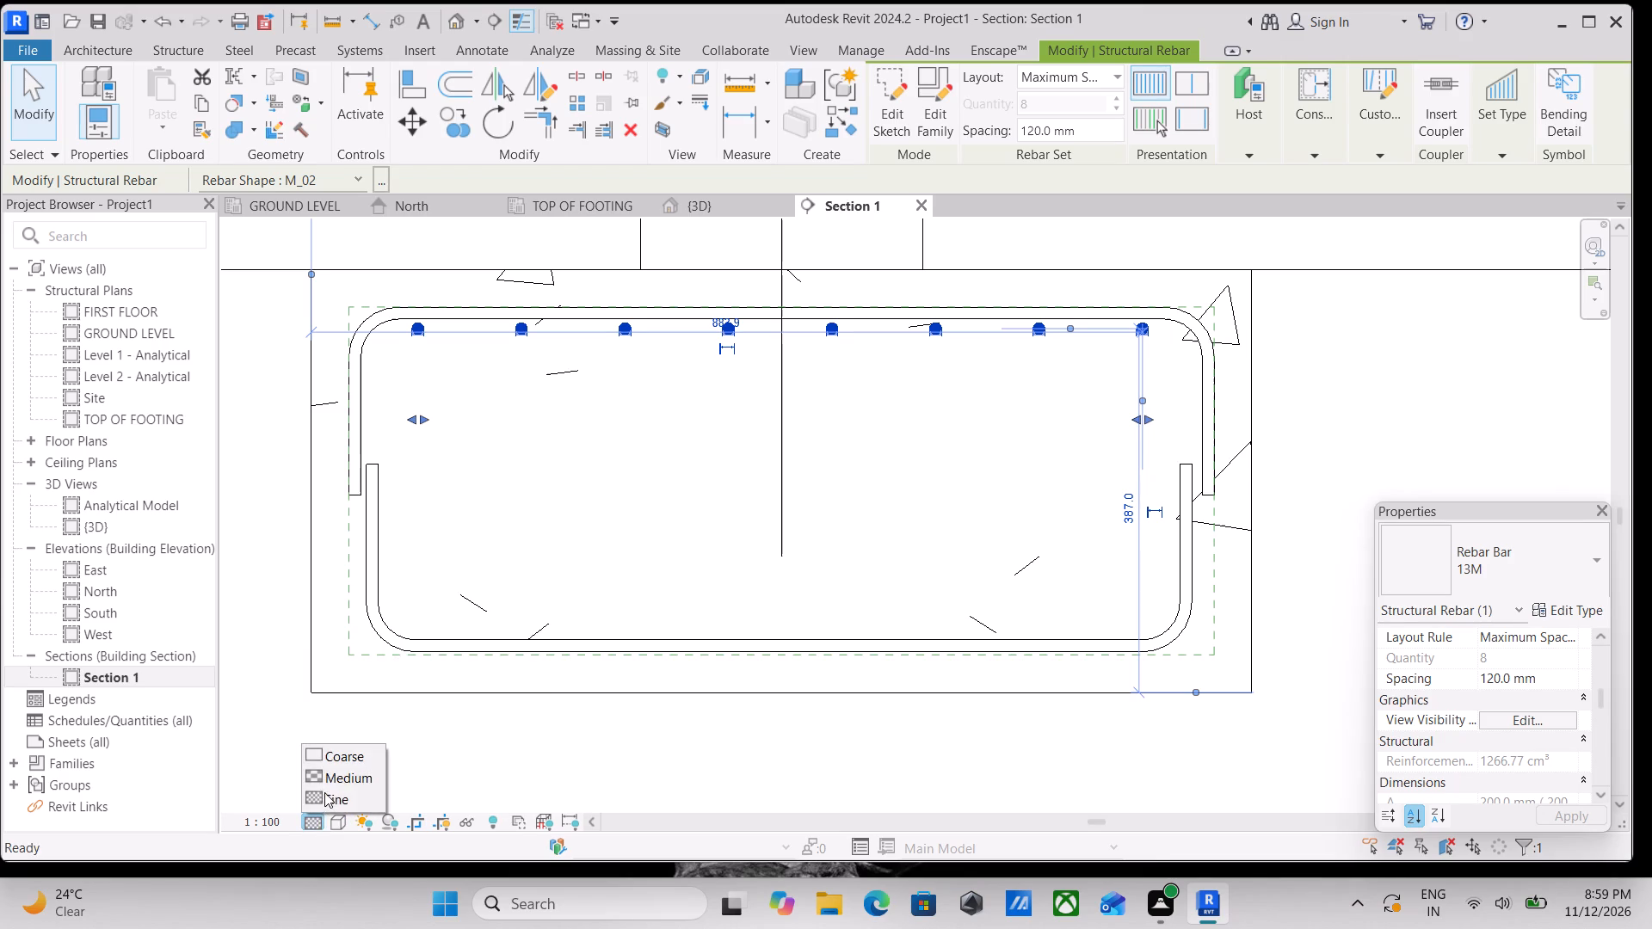
{"action": "left_click", "coordinate": [324, 792]}
{"action": "left_click", "coordinate": [339, 822]}
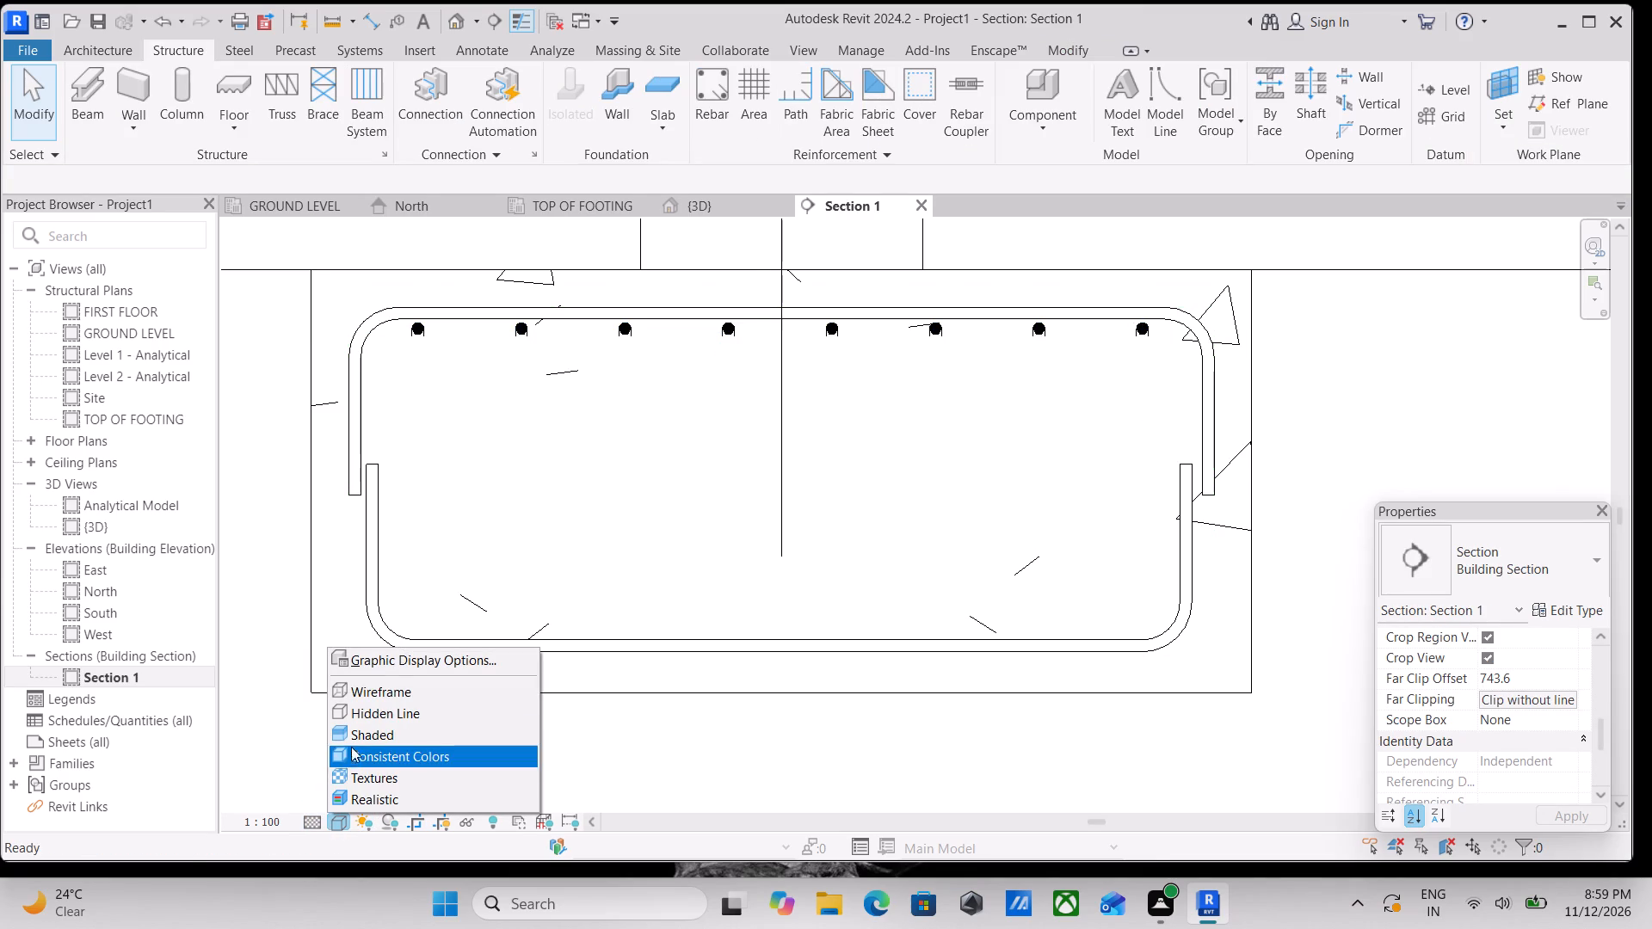
{"action": "left_click", "coordinate": [365, 692]}
{"action": "scroll", "coordinate": [449, 635], "scroll_direction": "down", "scroll_amount": 1}
{"action": "middle_click_drag", "start_coordinate": [463, 635], "coordinate": [504, 667]}
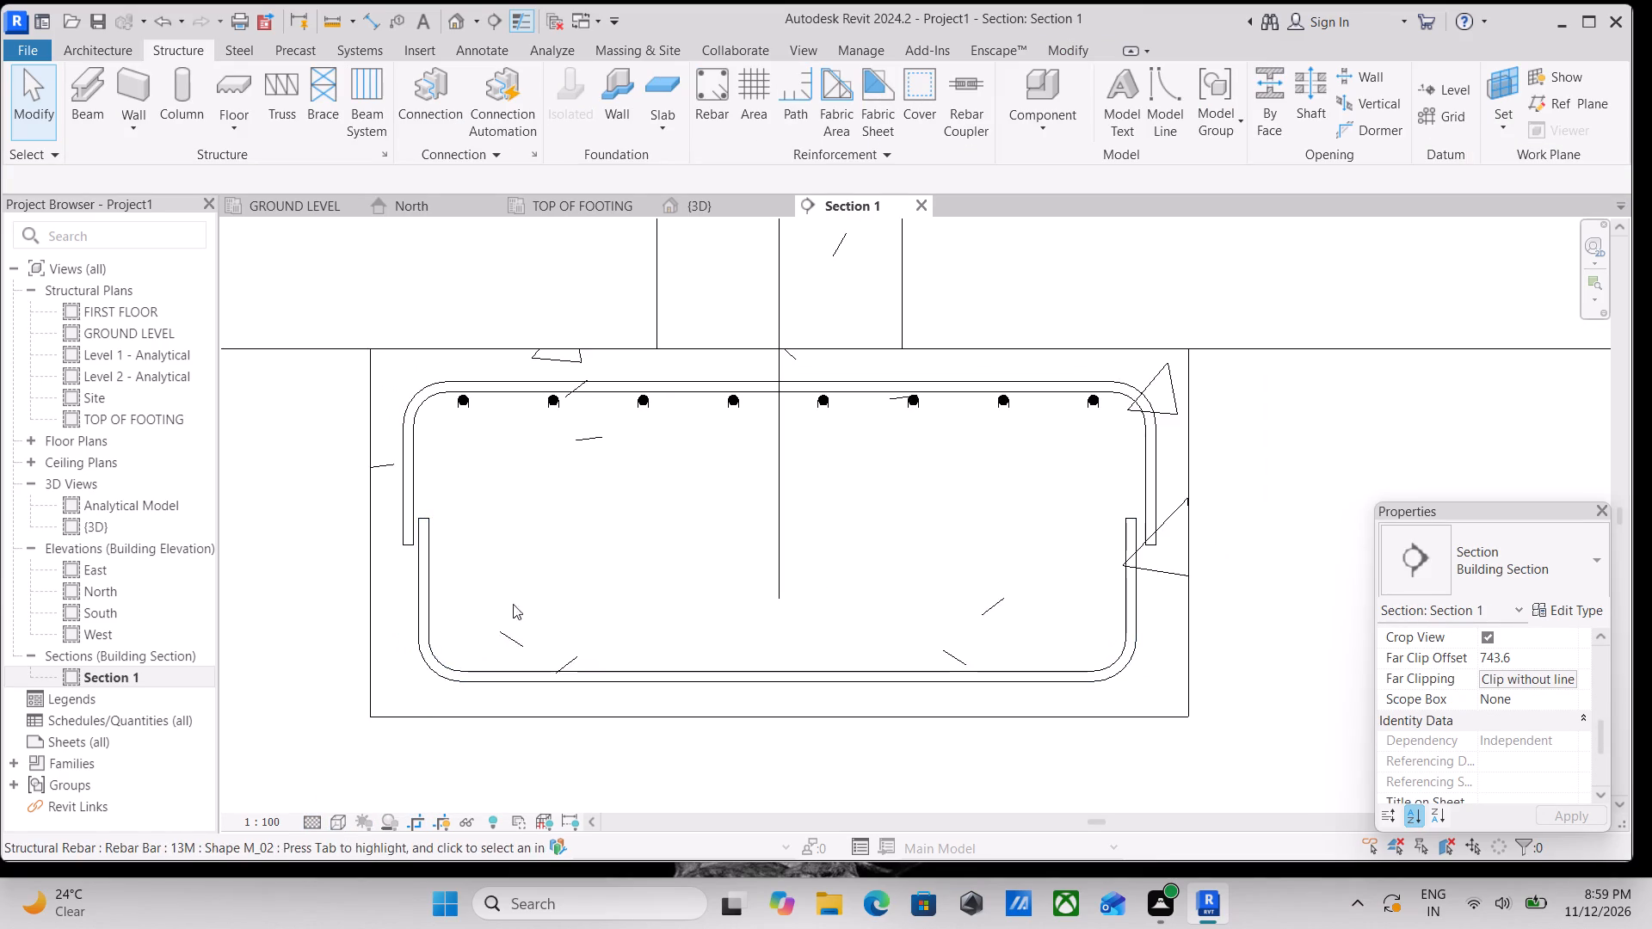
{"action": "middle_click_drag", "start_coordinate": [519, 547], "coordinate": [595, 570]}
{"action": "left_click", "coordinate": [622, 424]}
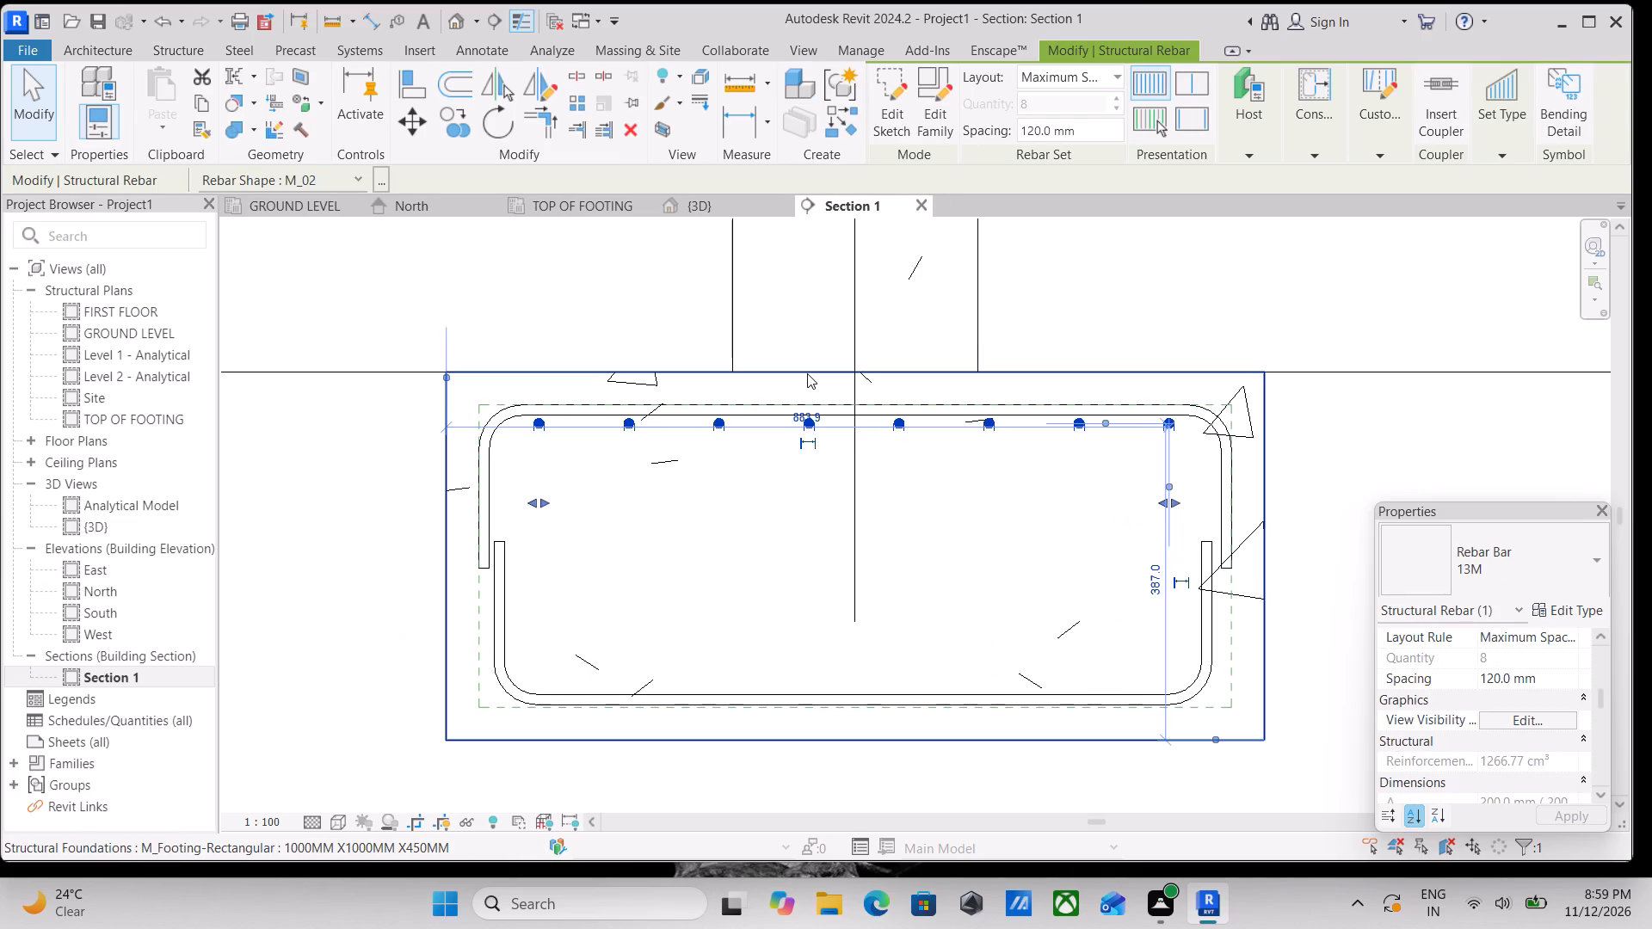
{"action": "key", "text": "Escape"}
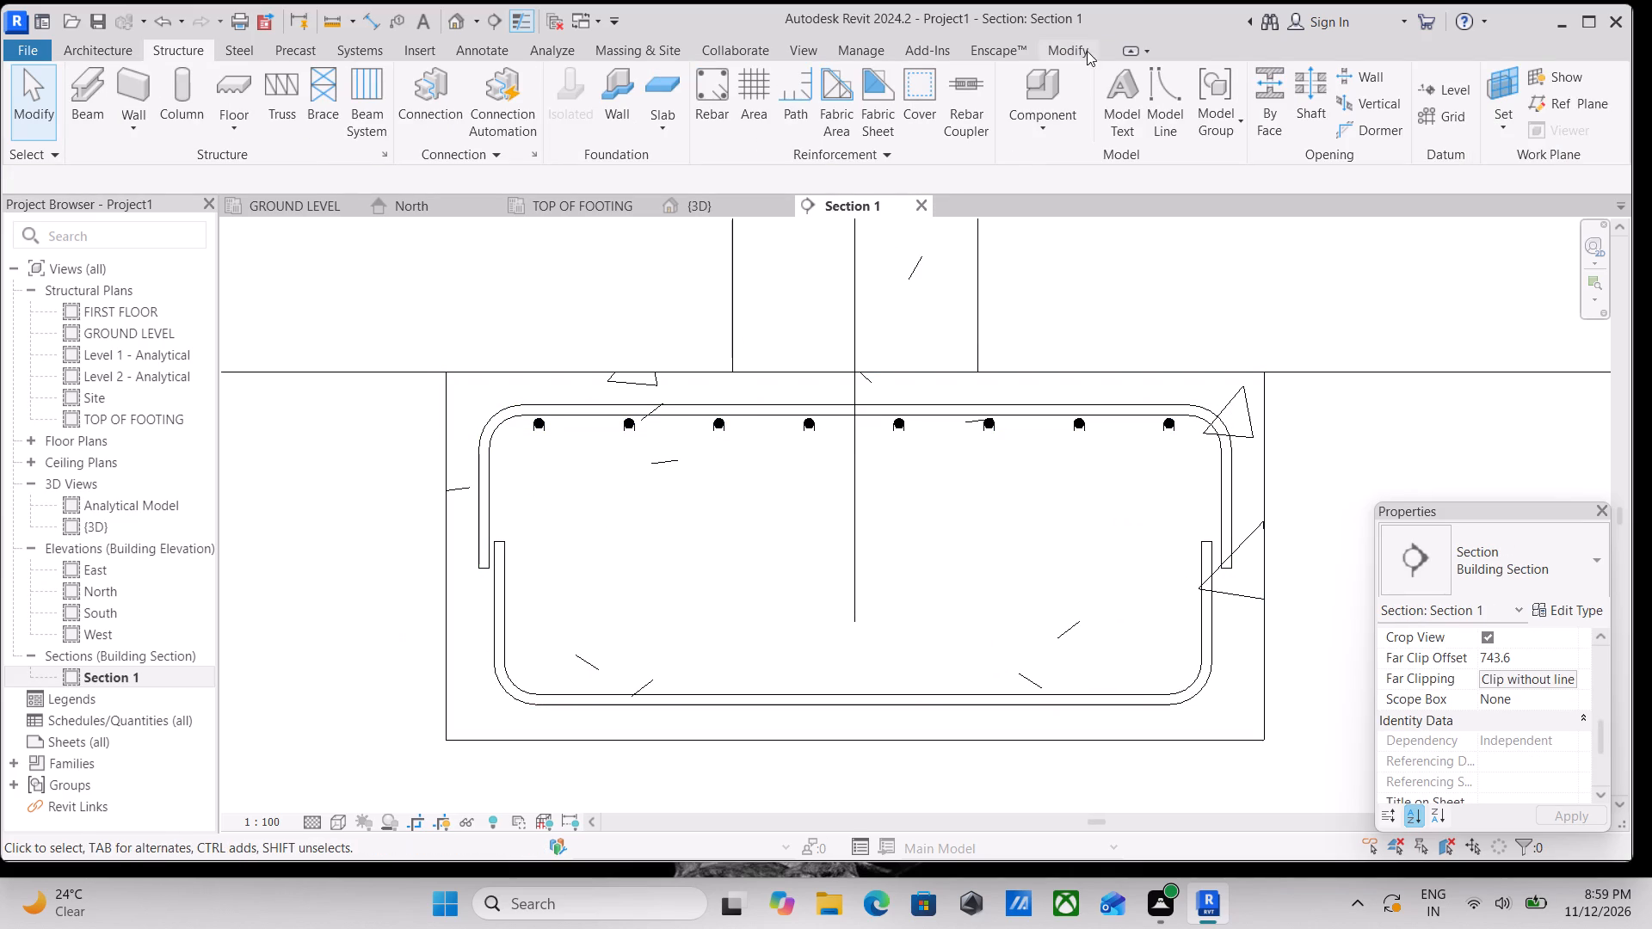
Place a single 13M rebar of shape M_02 perpendicular to the section, just above the bottom bar near its left bend.
{"action": "left_click", "coordinate": [712, 91]}
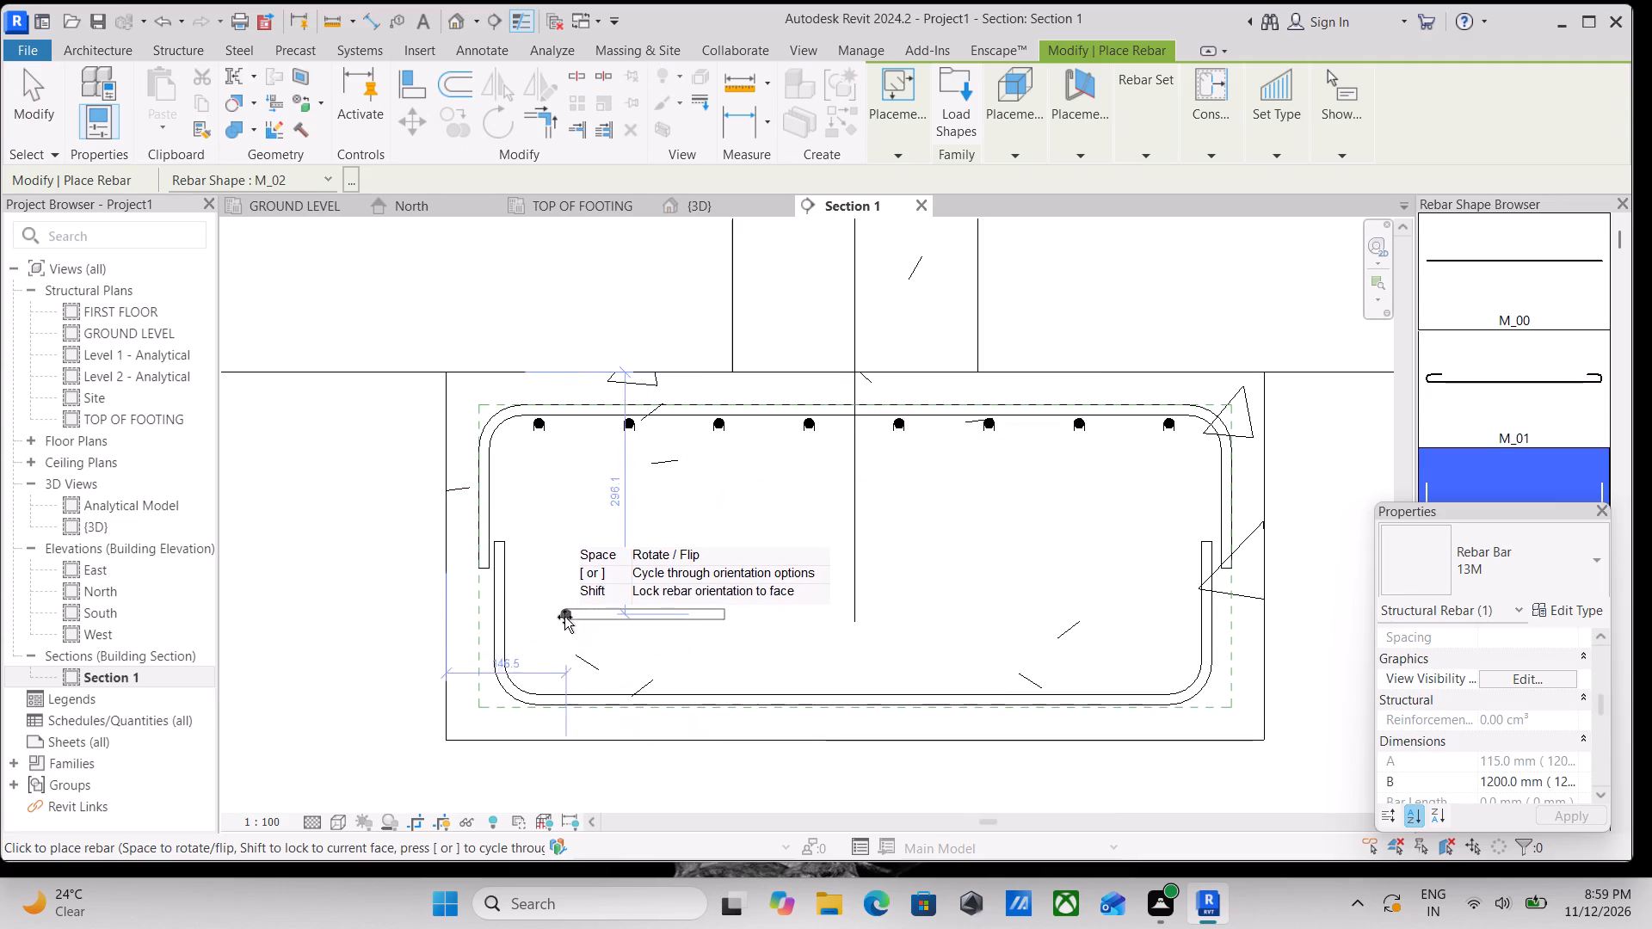
{"action": "left_click", "coordinate": [545, 686]}
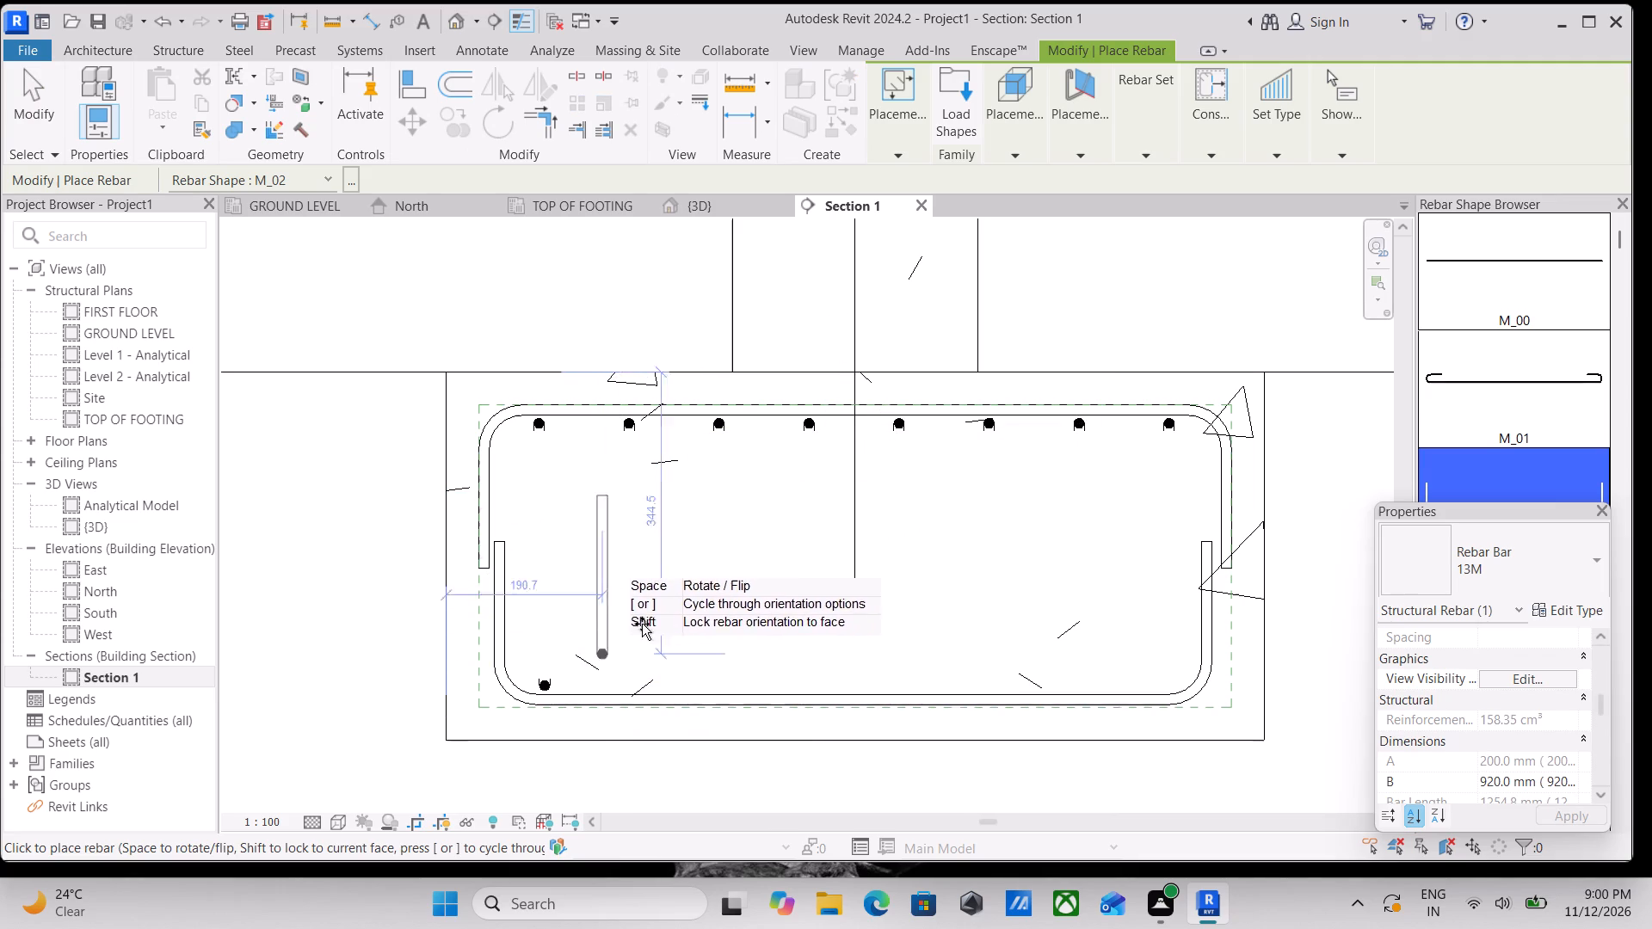
{"action": "left_click", "coordinate": [1066, 132]}
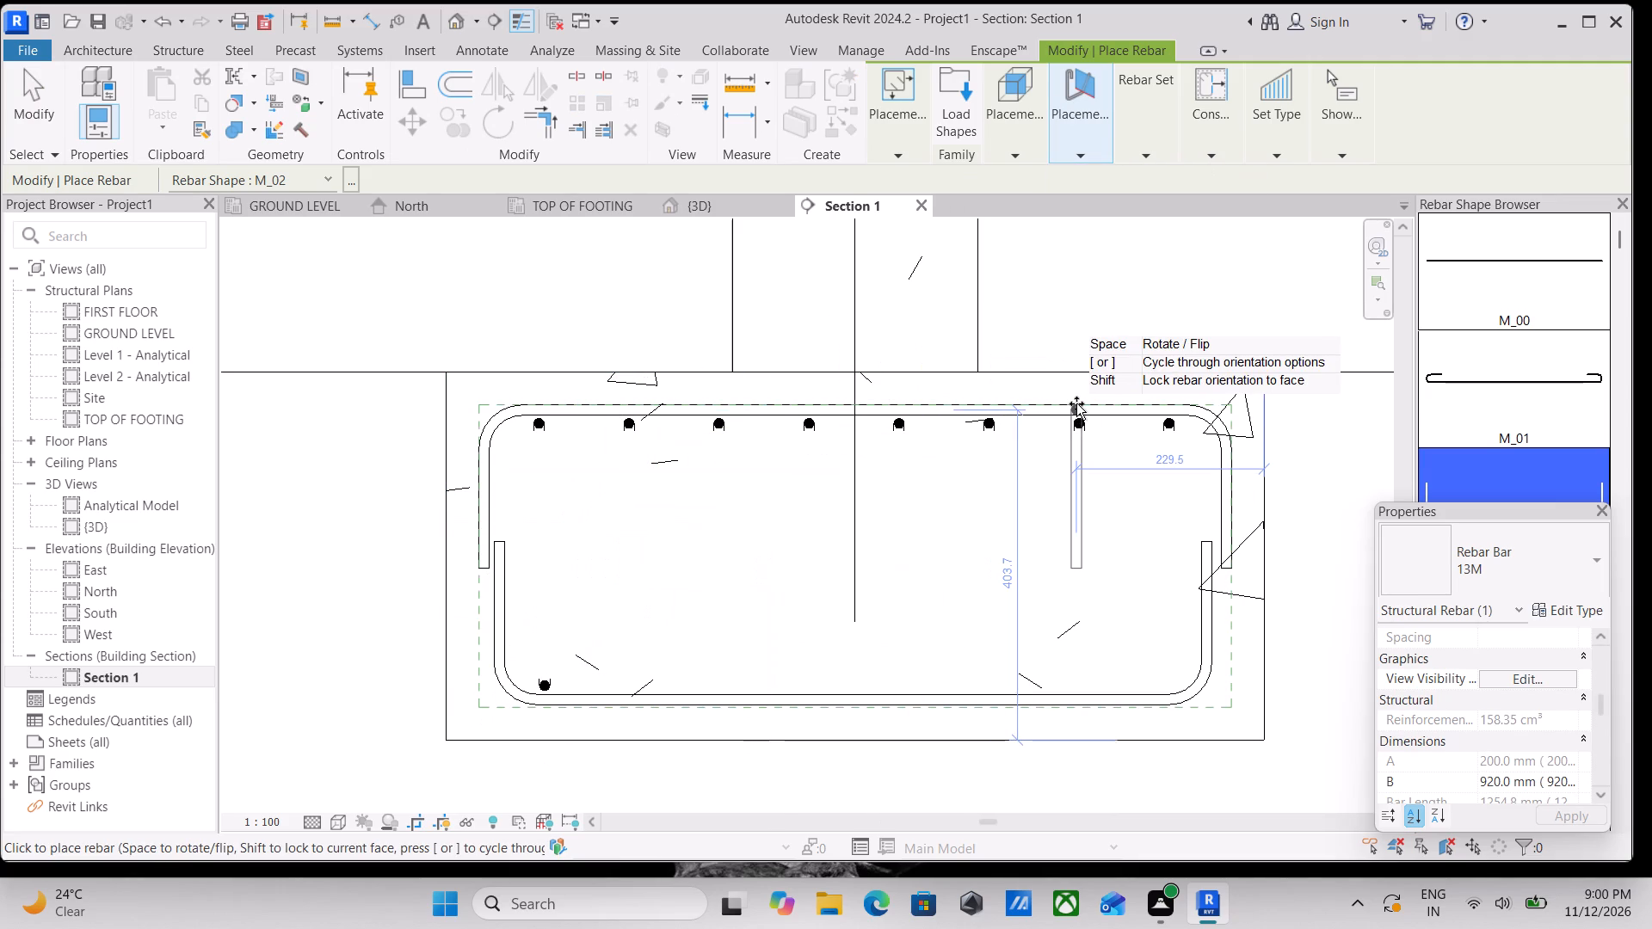
{"action": "key", "text": "Escape"}
{"action": "key", "text": "Escape"}
Set the new bottom perpendicular bar's layout to Maximum Spacing at 120 mm.
{"action": "left_click", "coordinate": [554, 680]}
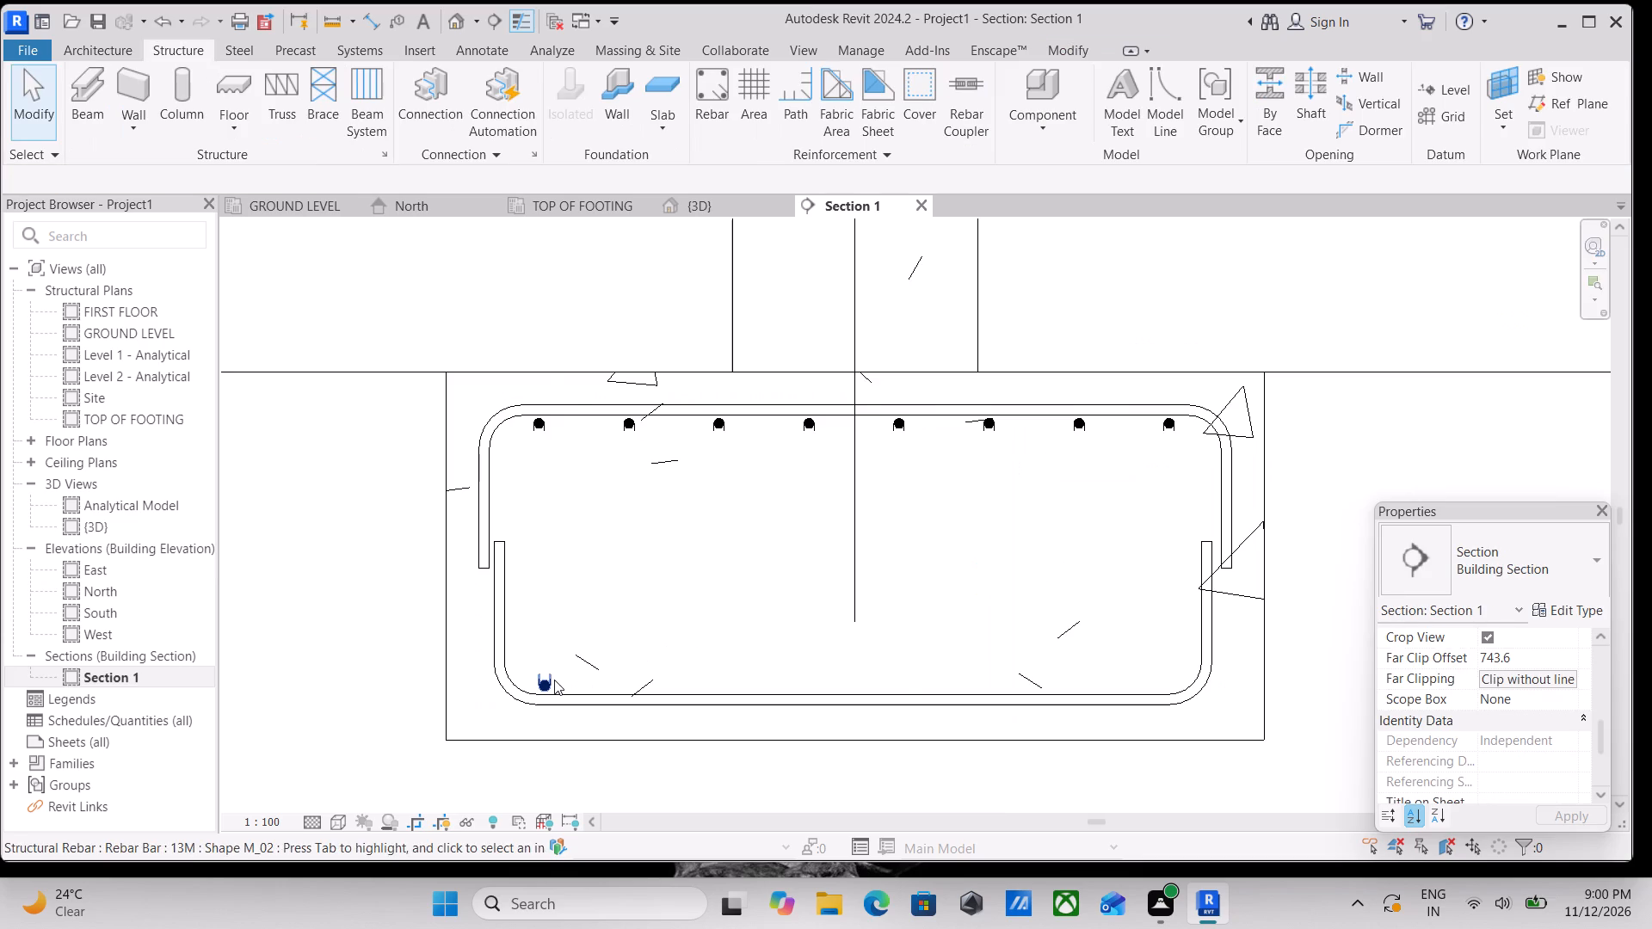
{"action": "left_click", "coordinate": [1100, 71]}
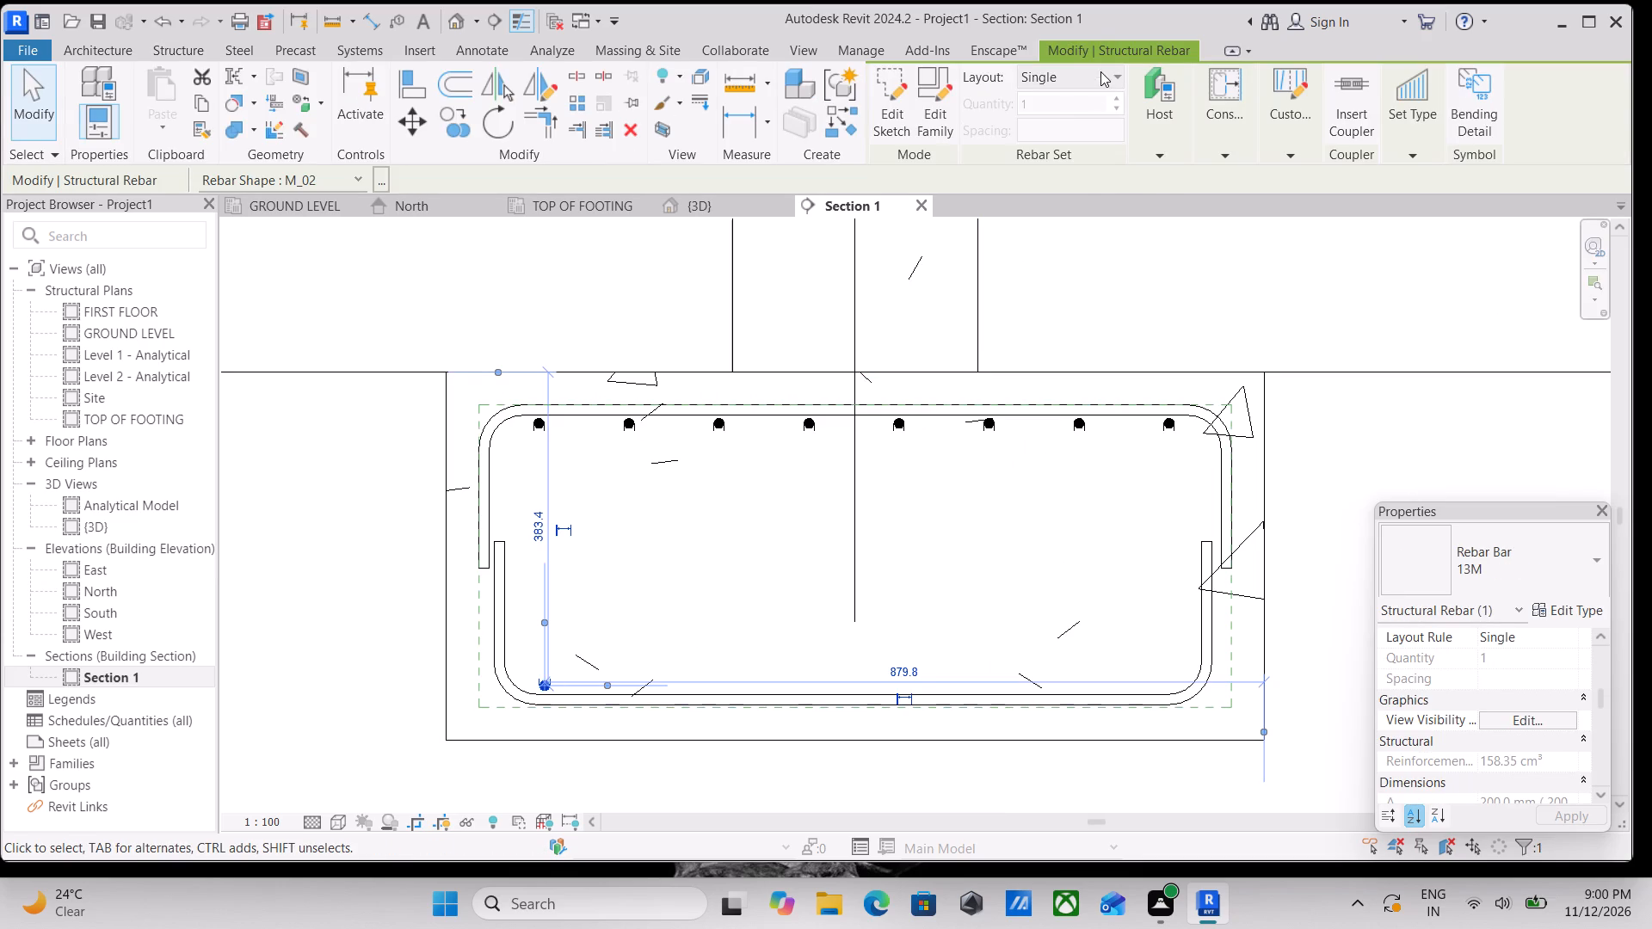
{"action": "left_click", "coordinate": [1116, 151]}
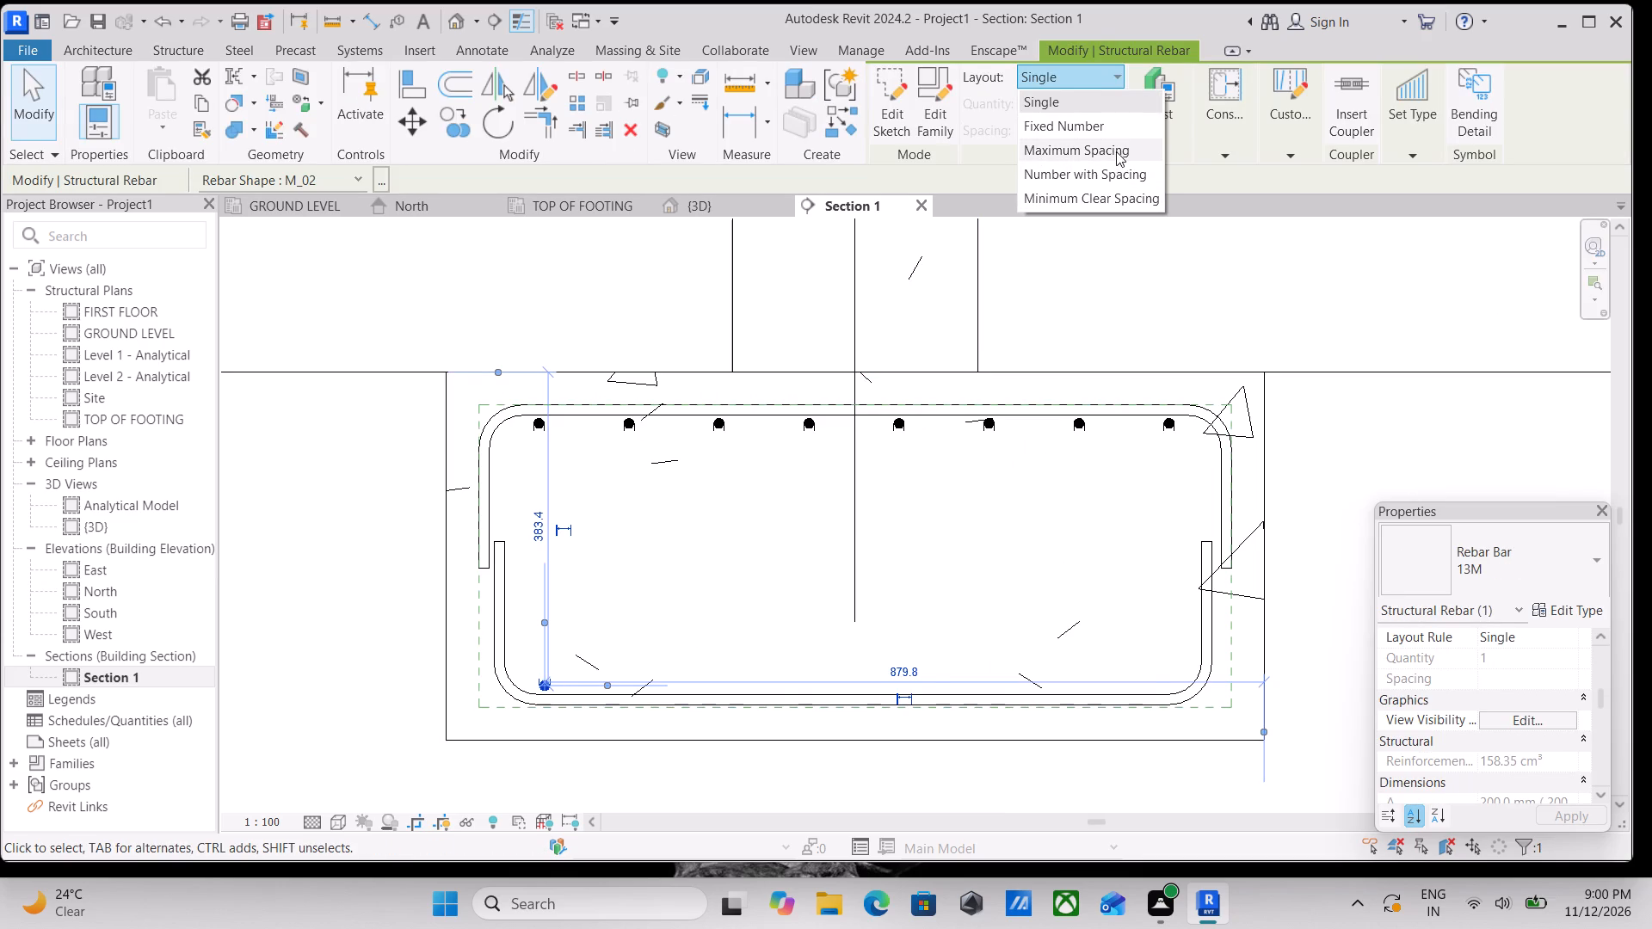
{"action": "left_click_drag", "start_coordinate": [1081, 136], "coordinate": [943, 137]}
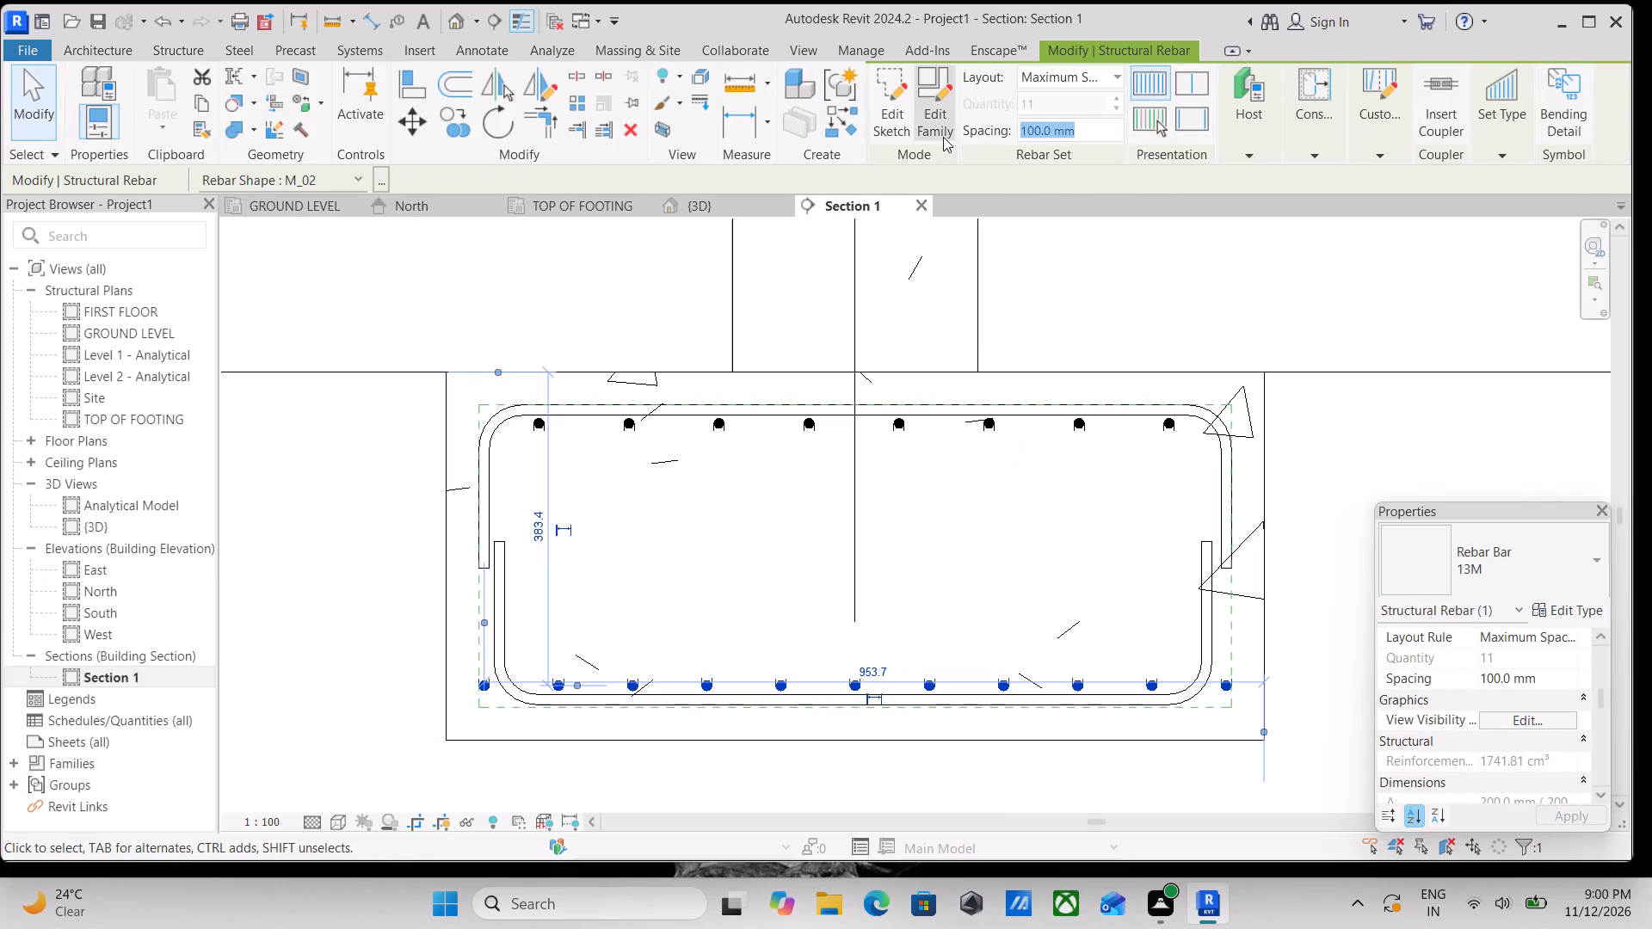
{"action": "type", "text": "120"}
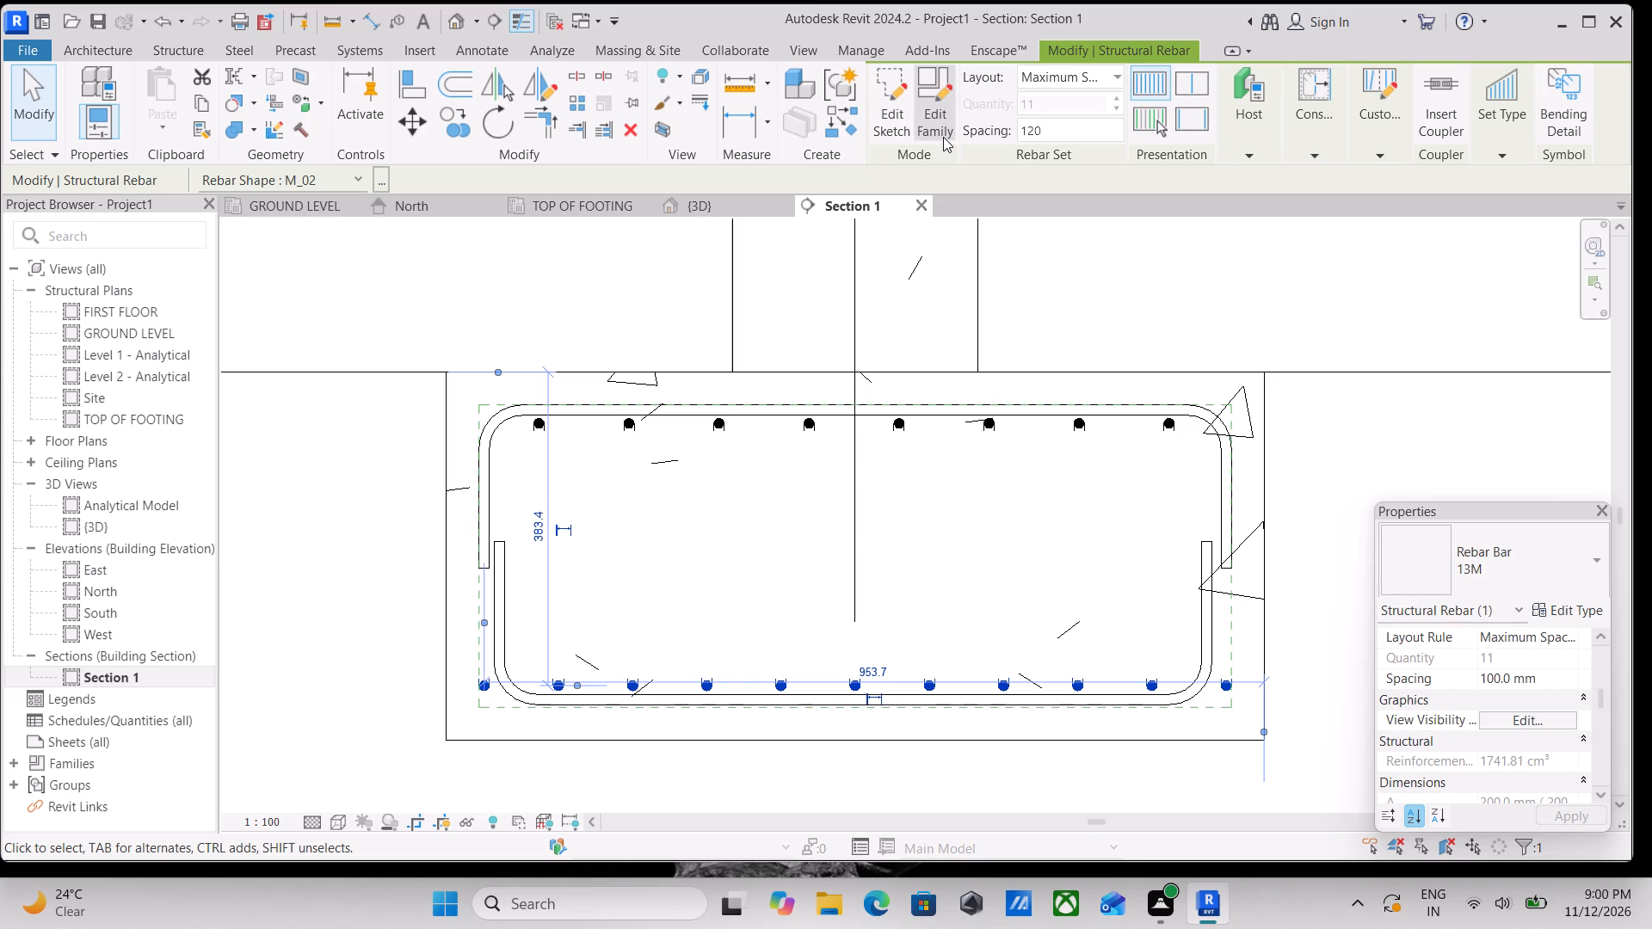
{"action": "type", "text": "MM"}
{"action": "key", "text": "Return"}
Examine both ends of the bottom perpendicular bar set against the bends of the bottom bar.
{"action": "scroll", "coordinate": [1125, 514], "scroll_direction": "down", "scroll_amount": 1}
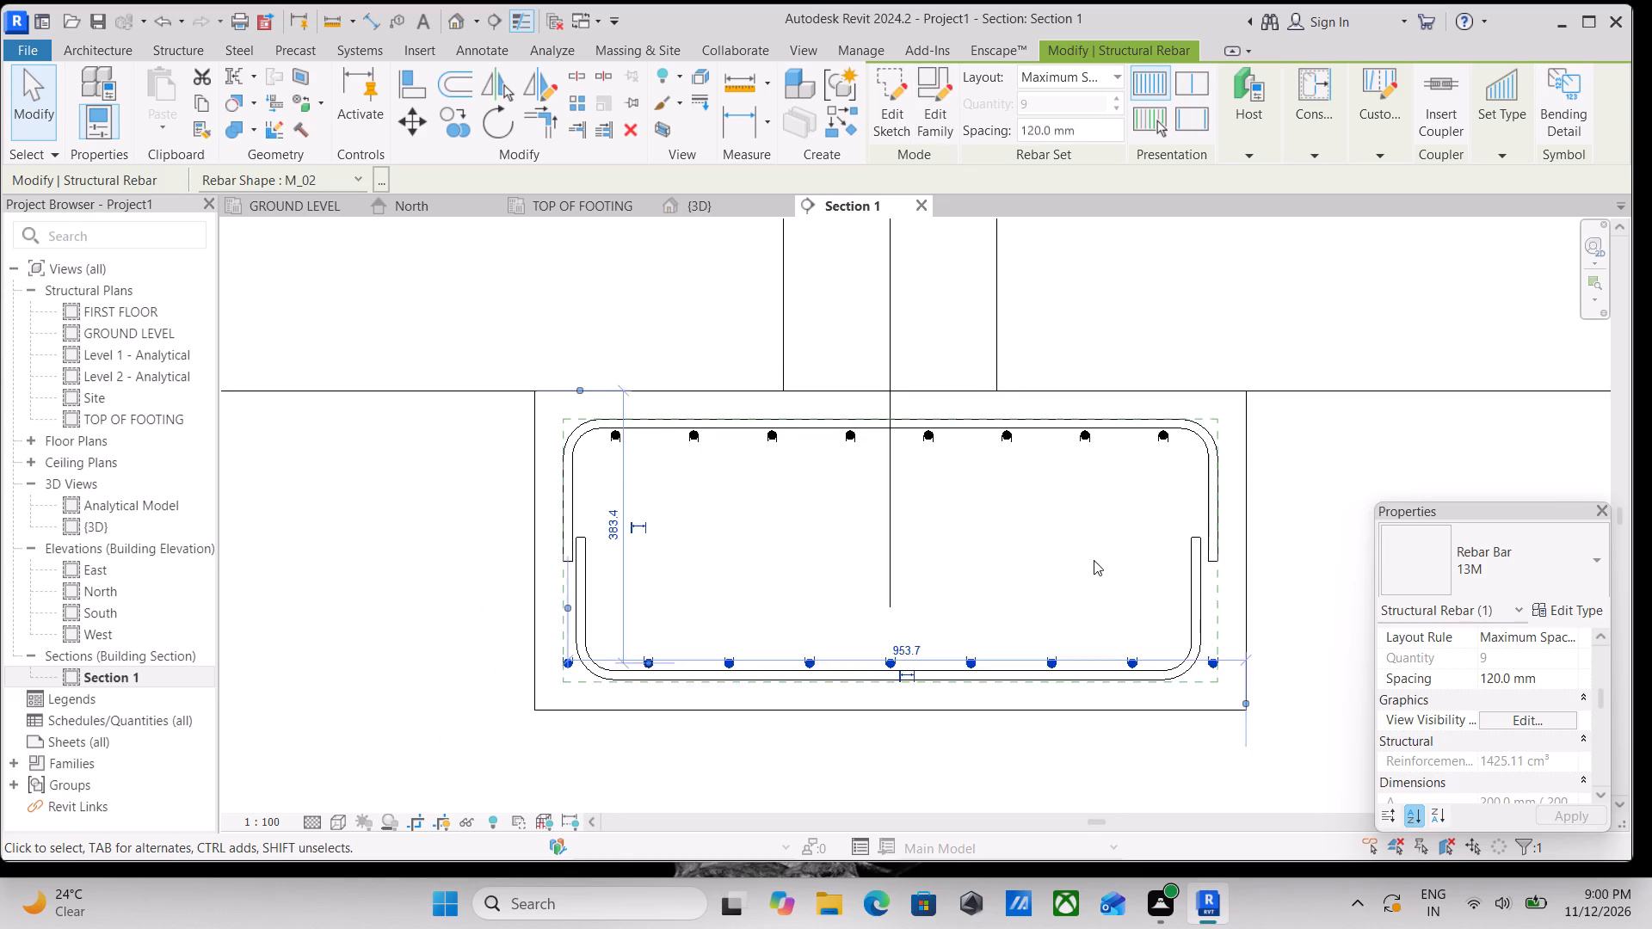
{"action": "middle_click_drag", "start_coordinate": [1094, 560], "coordinate": [1094, 508]}
{"action": "scroll", "coordinate": [500, 671], "scroll_direction": "up", "scroll_amount": 2}
{"action": "scroll", "coordinate": [598, 526], "scroll_direction": "up", "scroll_amount": 2}
{"action": "left_click", "coordinate": [586, 627]}
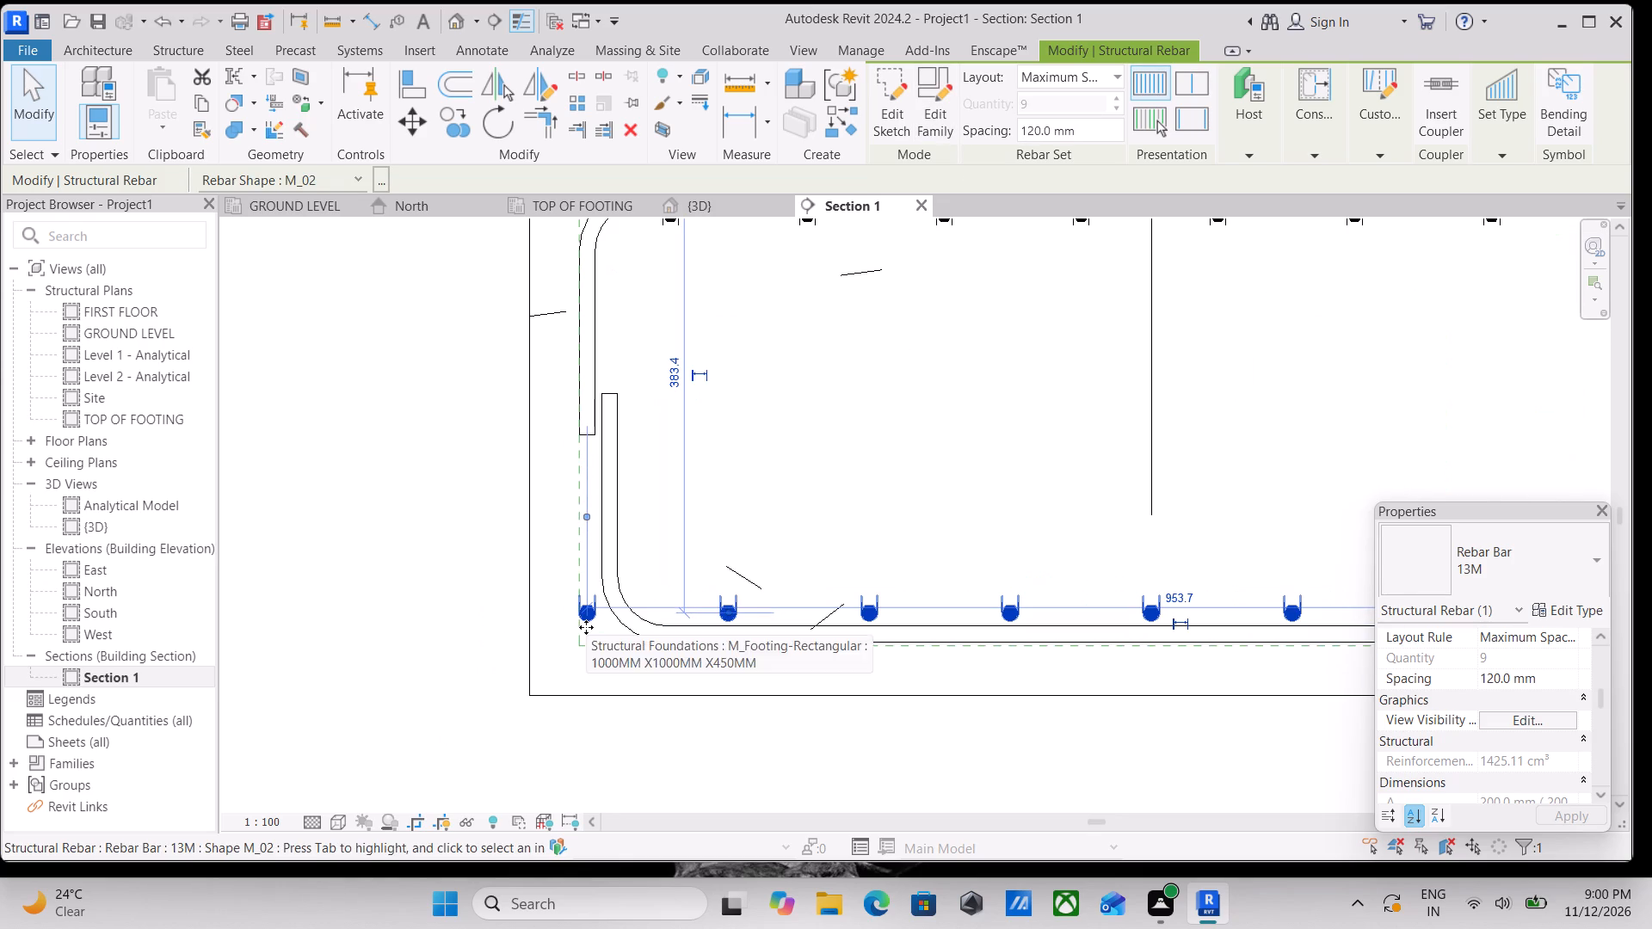
{"action": "scroll", "coordinate": [594, 579], "scroll_direction": "down", "scroll_amount": 5}
{"action": "middle_click_drag", "start_coordinate": [971, 540], "coordinate": [840, 552]}
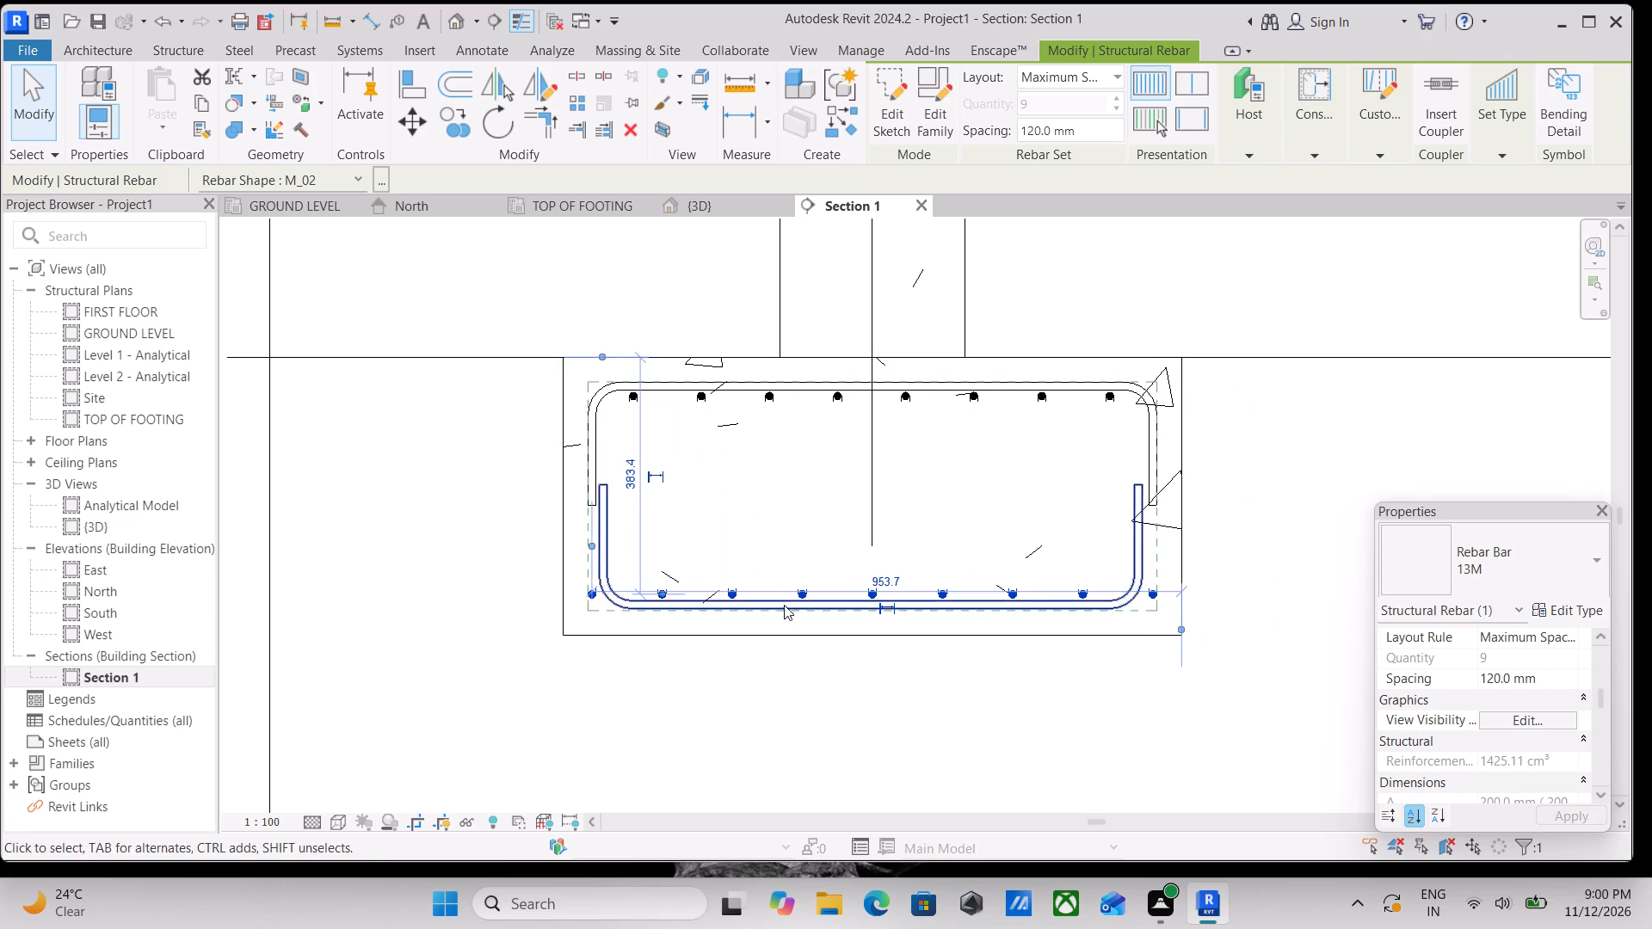
{"action": "scroll", "coordinate": [781, 601], "scroll_direction": "down", "scroll_amount": 3}
{"action": "scroll", "coordinate": [1059, 574], "scroll_direction": "up", "scroll_amount": 6}
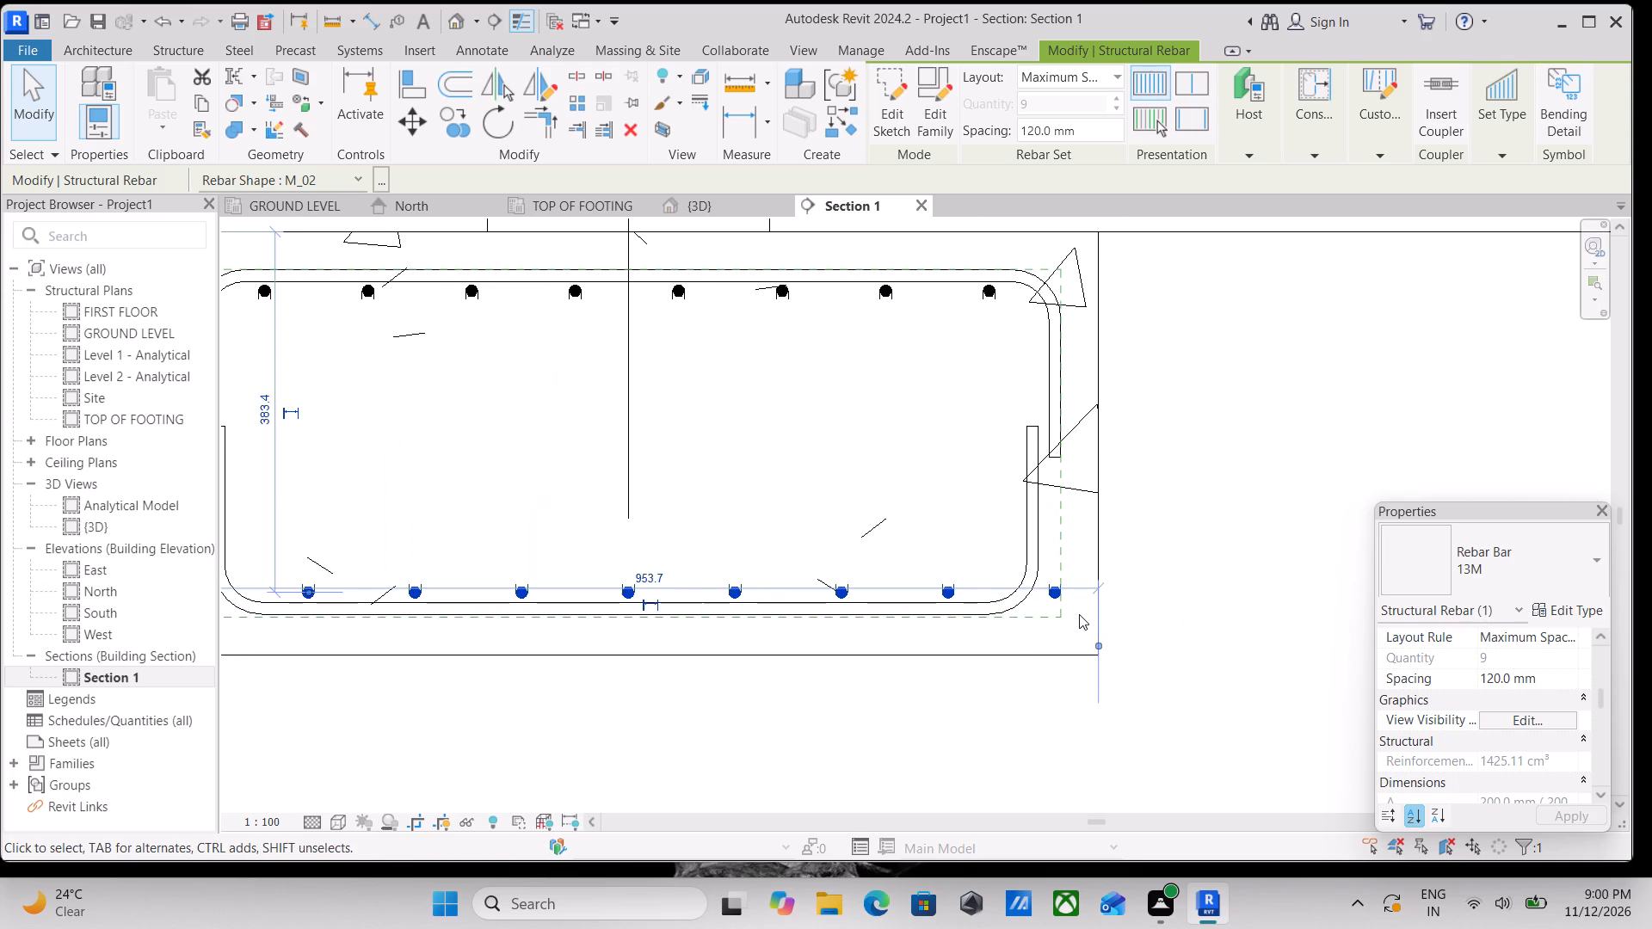
{"action": "scroll", "coordinate": [746, 655], "scroll_direction": "up", "scroll_amount": 2}
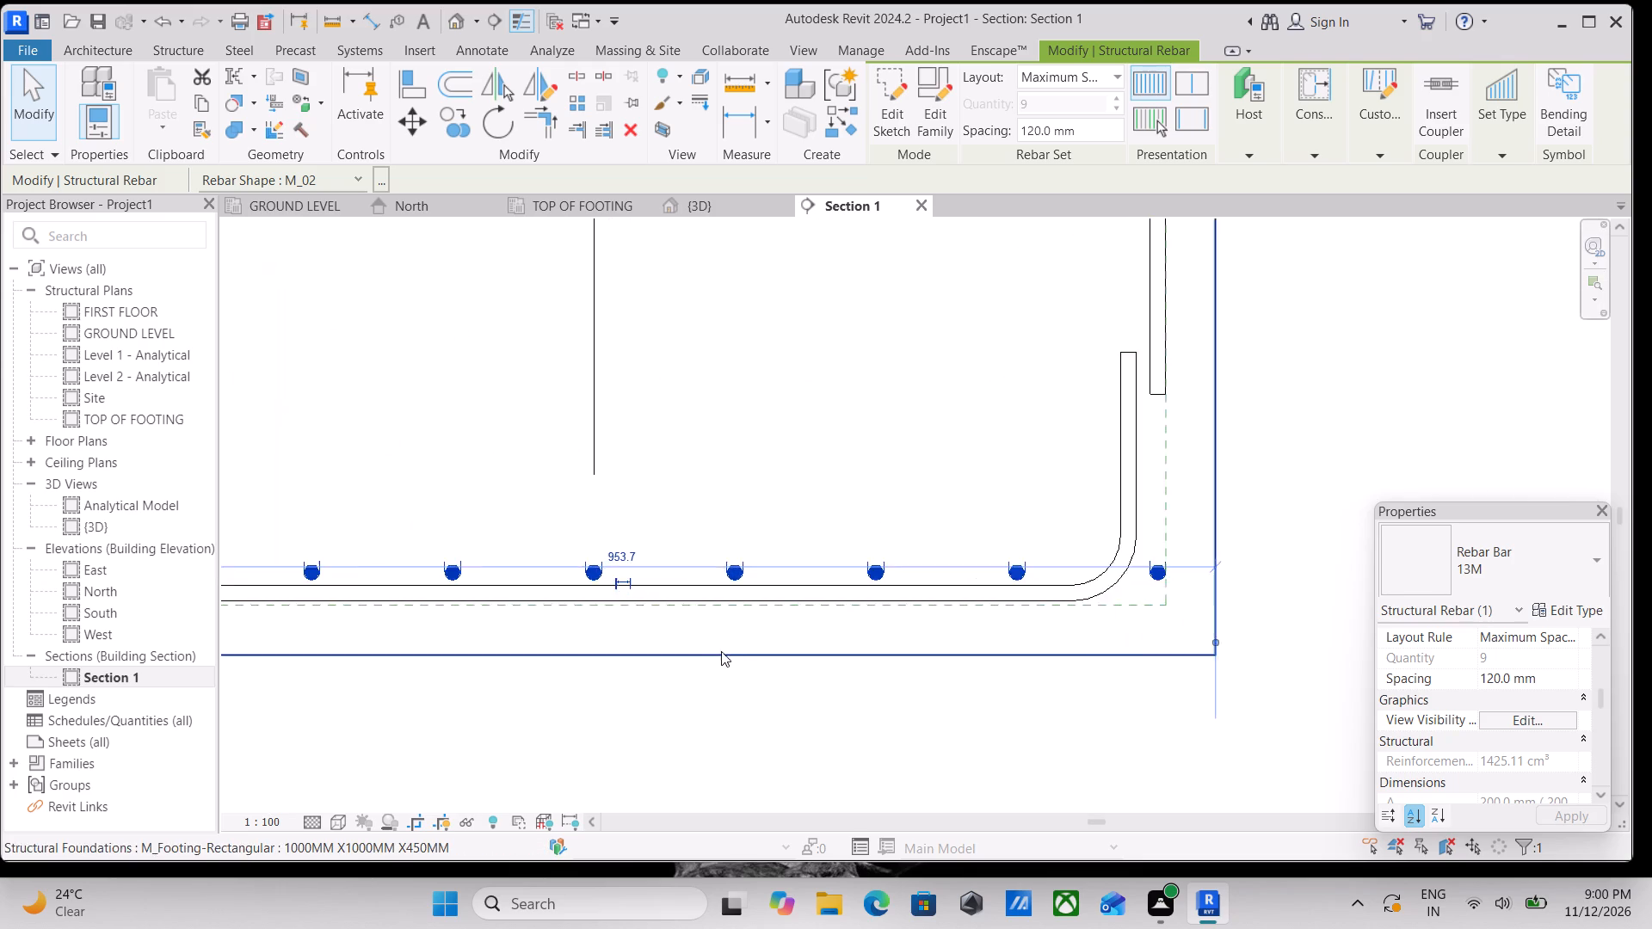
{"action": "scroll", "coordinate": [718, 642], "scroll_direction": "down", "scroll_amount": 2}
{"action": "middle_click_drag", "start_coordinate": [720, 642], "coordinate": [962, 586]}
{"action": "scroll", "coordinate": [844, 586], "scroll_direction": "down", "scroll_amount": 2}
{"action": "middle_click_drag", "start_coordinate": [815, 584], "coordinate": [909, 593]}
{"action": "scroll", "coordinate": [904, 593], "scroll_direction": "down", "scroll_amount": 1}
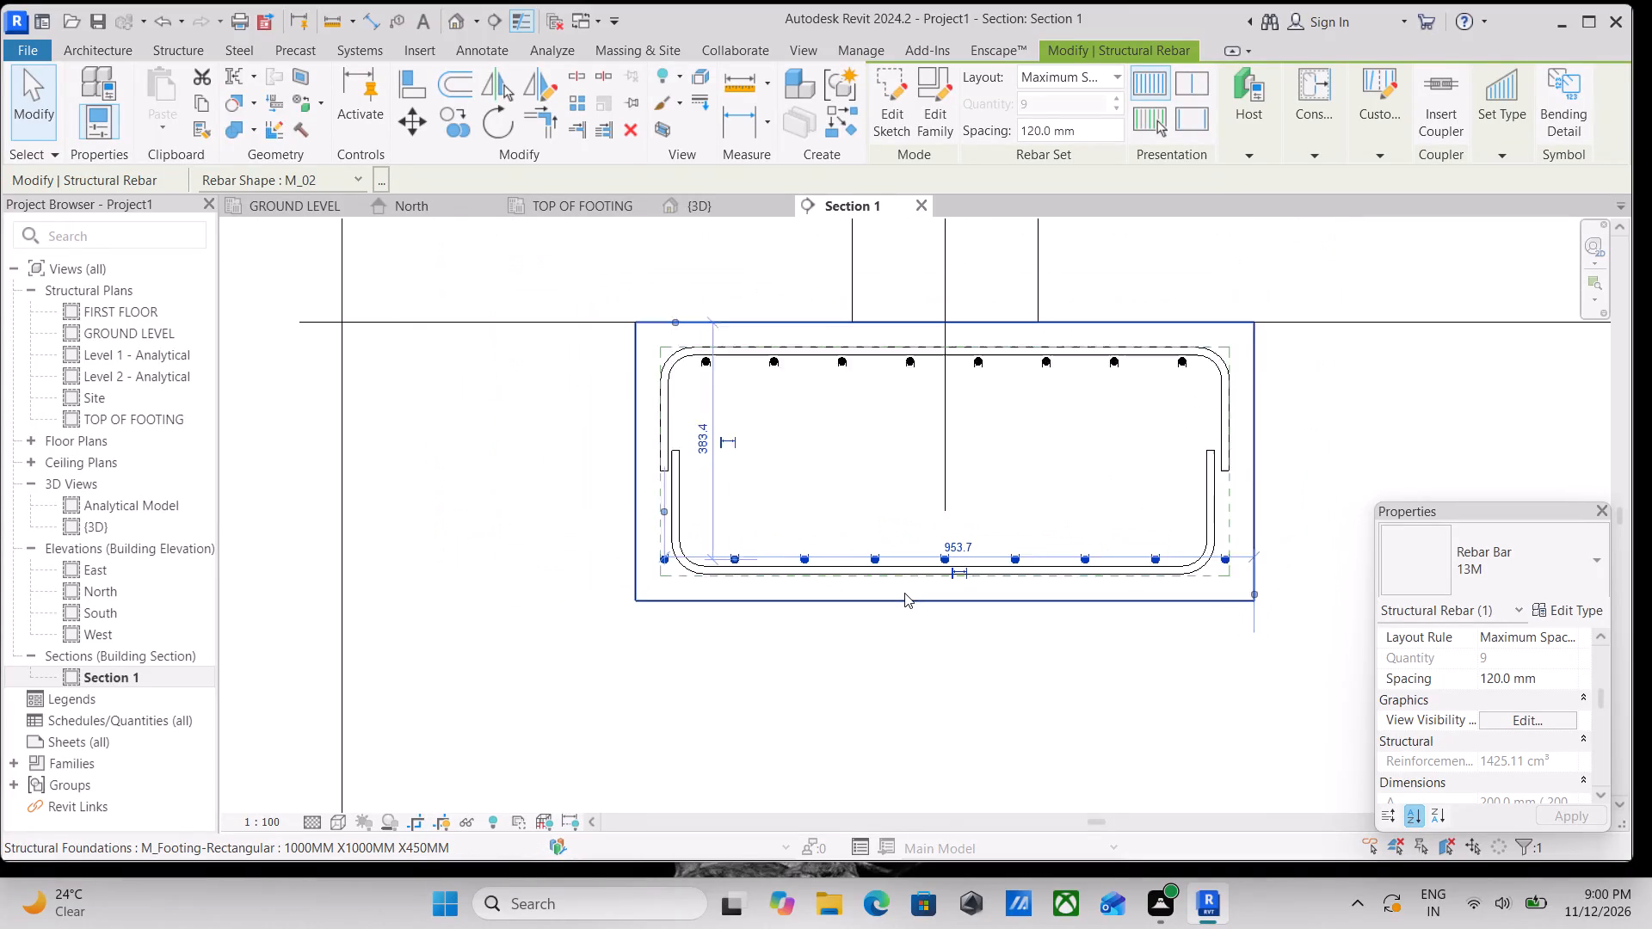
{"action": "scroll", "coordinate": [904, 593], "scroll_direction": "down", "scroll_amount": 1}
{"action": "scroll", "coordinate": [799, 538], "scroll_direction": "up", "scroll_amount": 2}
{"action": "scroll", "coordinate": [725, 551], "scroll_direction": "up", "scroll_amount": 1}
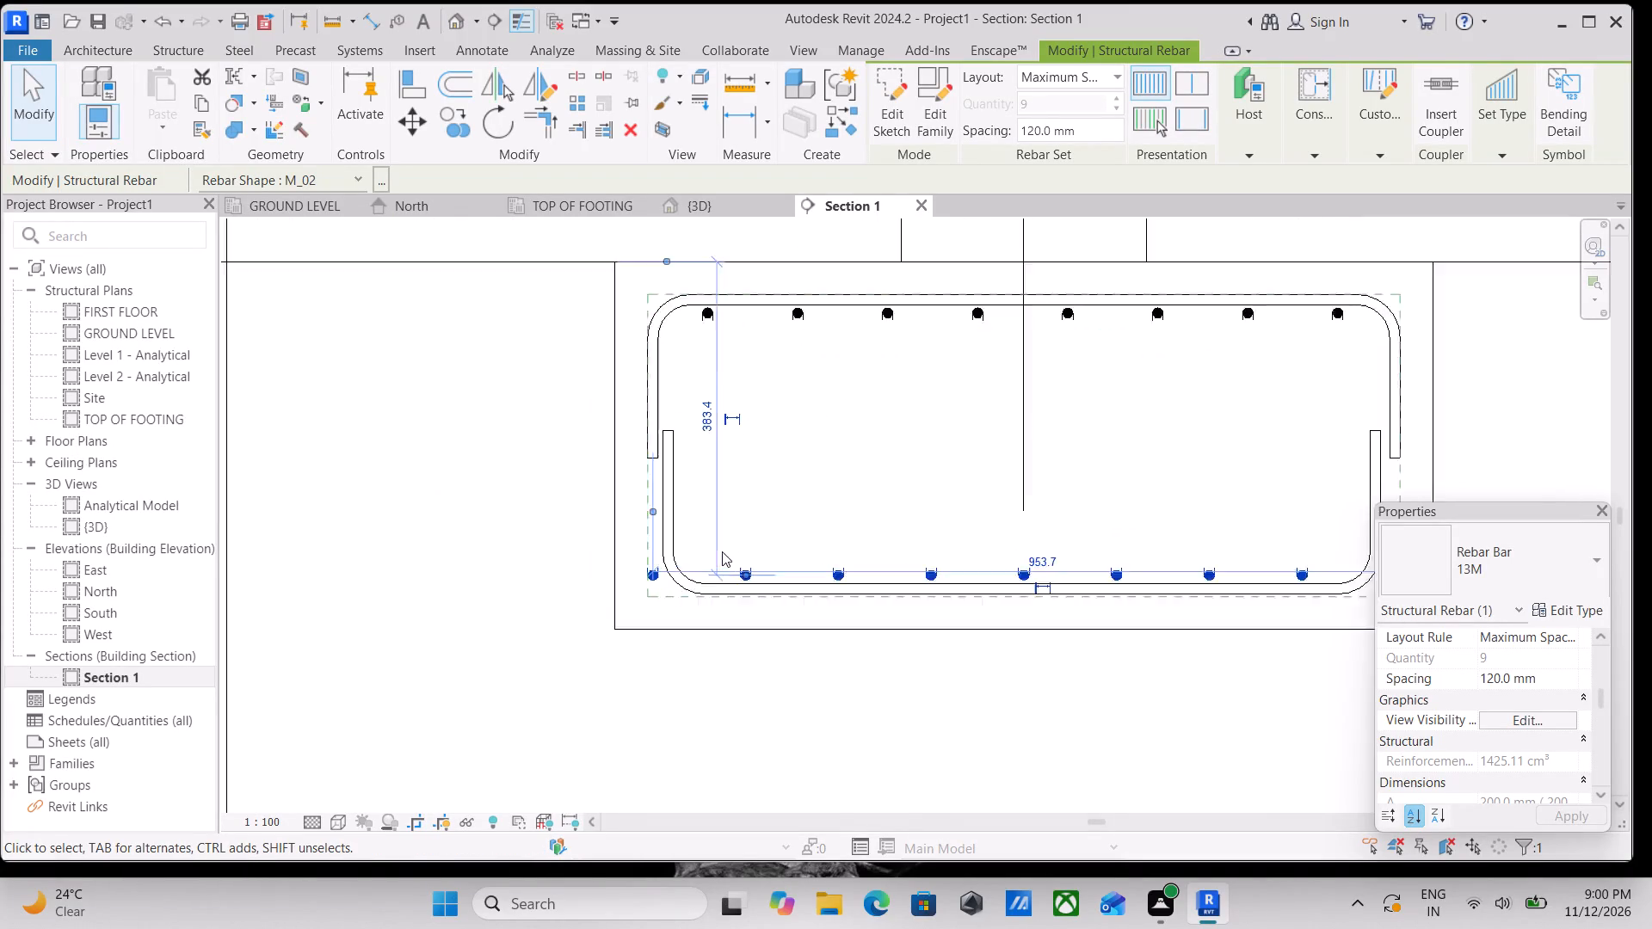
{"action": "scroll", "coordinate": [722, 551], "scroll_direction": "up", "scroll_amount": 2}
{"action": "scroll", "coordinate": [629, 529], "scroll_direction": "down", "scroll_amount": 2}
{"action": "left_click", "coordinate": [632, 574]}
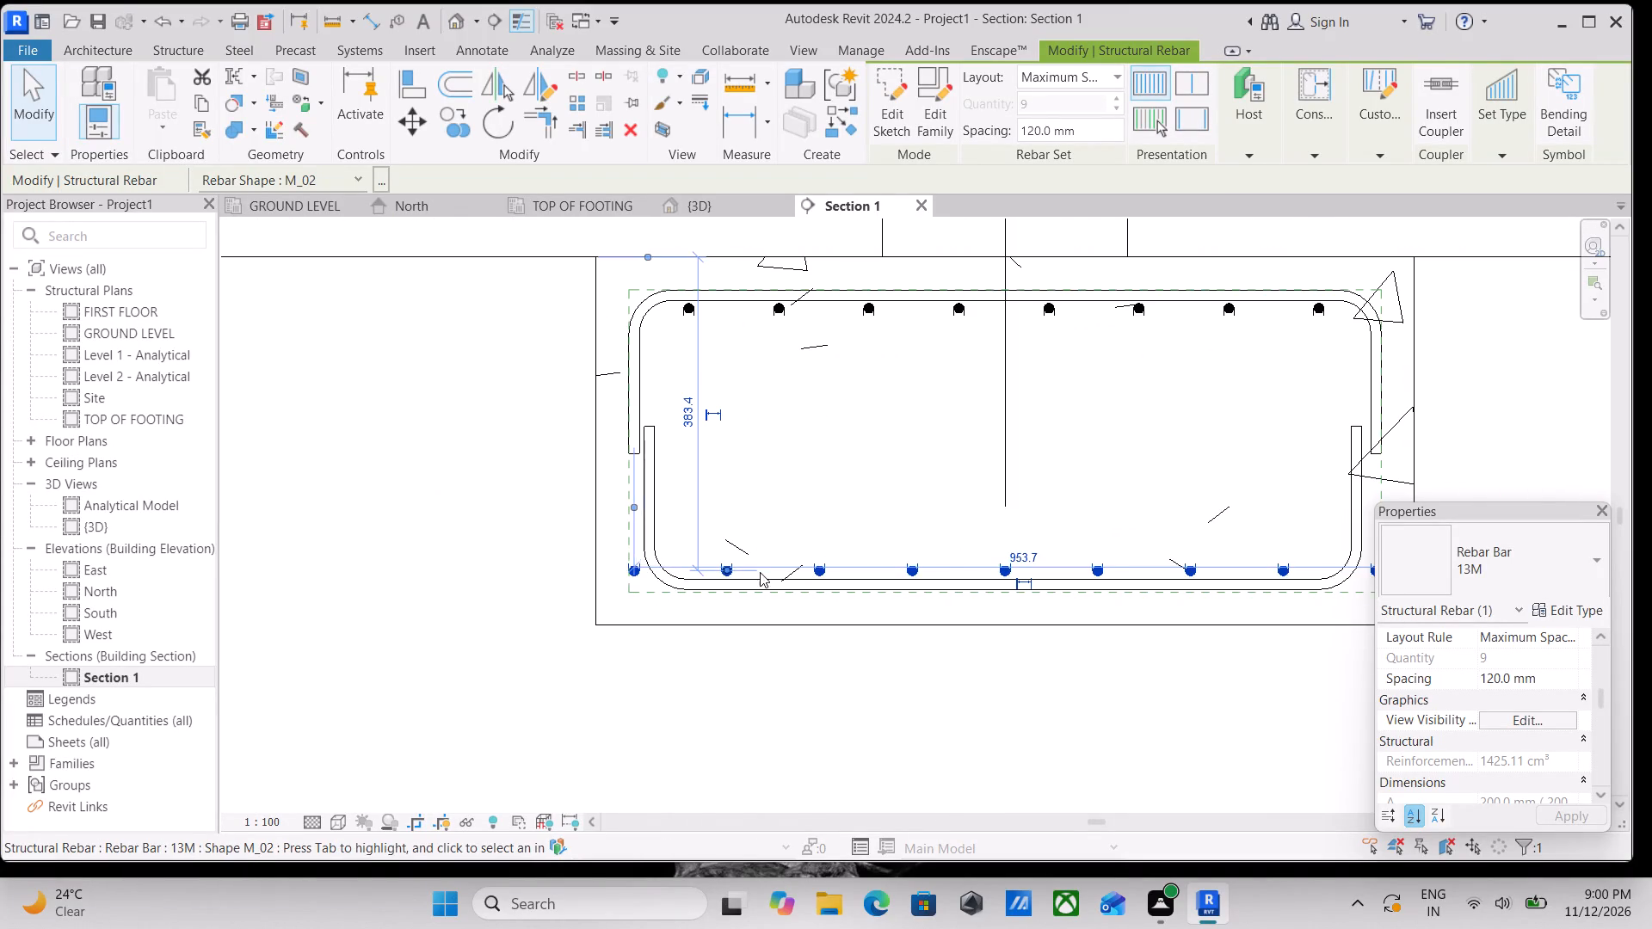
{"action": "scroll", "coordinate": [815, 573], "scroll_direction": "down", "scroll_amount": 2}
{"action": "scroll", "coordinate": [839, 570], "scroll_direction": "up", "scroll_amount": 6}
{"action": "left_click", "coordinate": [828, 569]}
{"action": "scroll", "coordinate": [828, 569], "scroll_direction": "down", "scroll_amount": 2}
{"action": "middle_click_drag", "start_coordinate": [829, 569], "coordinate": [826, 573]}
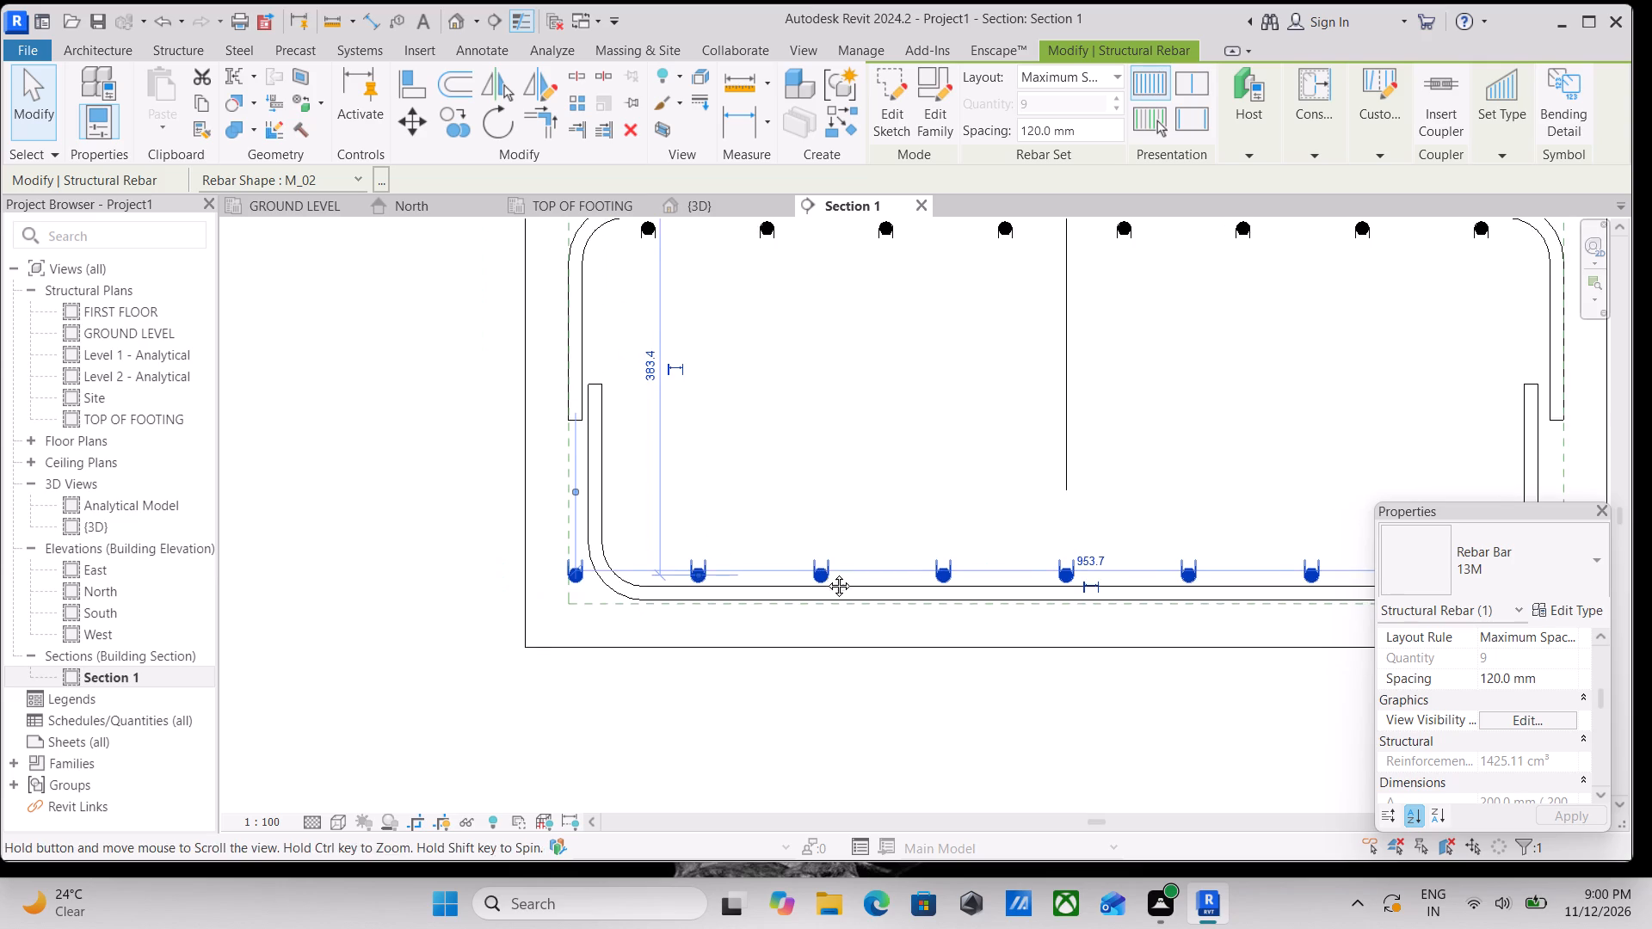
{"action": "middle_click_drag", "start_coordinate": [826, 573], "coordinate": [811, 581]}
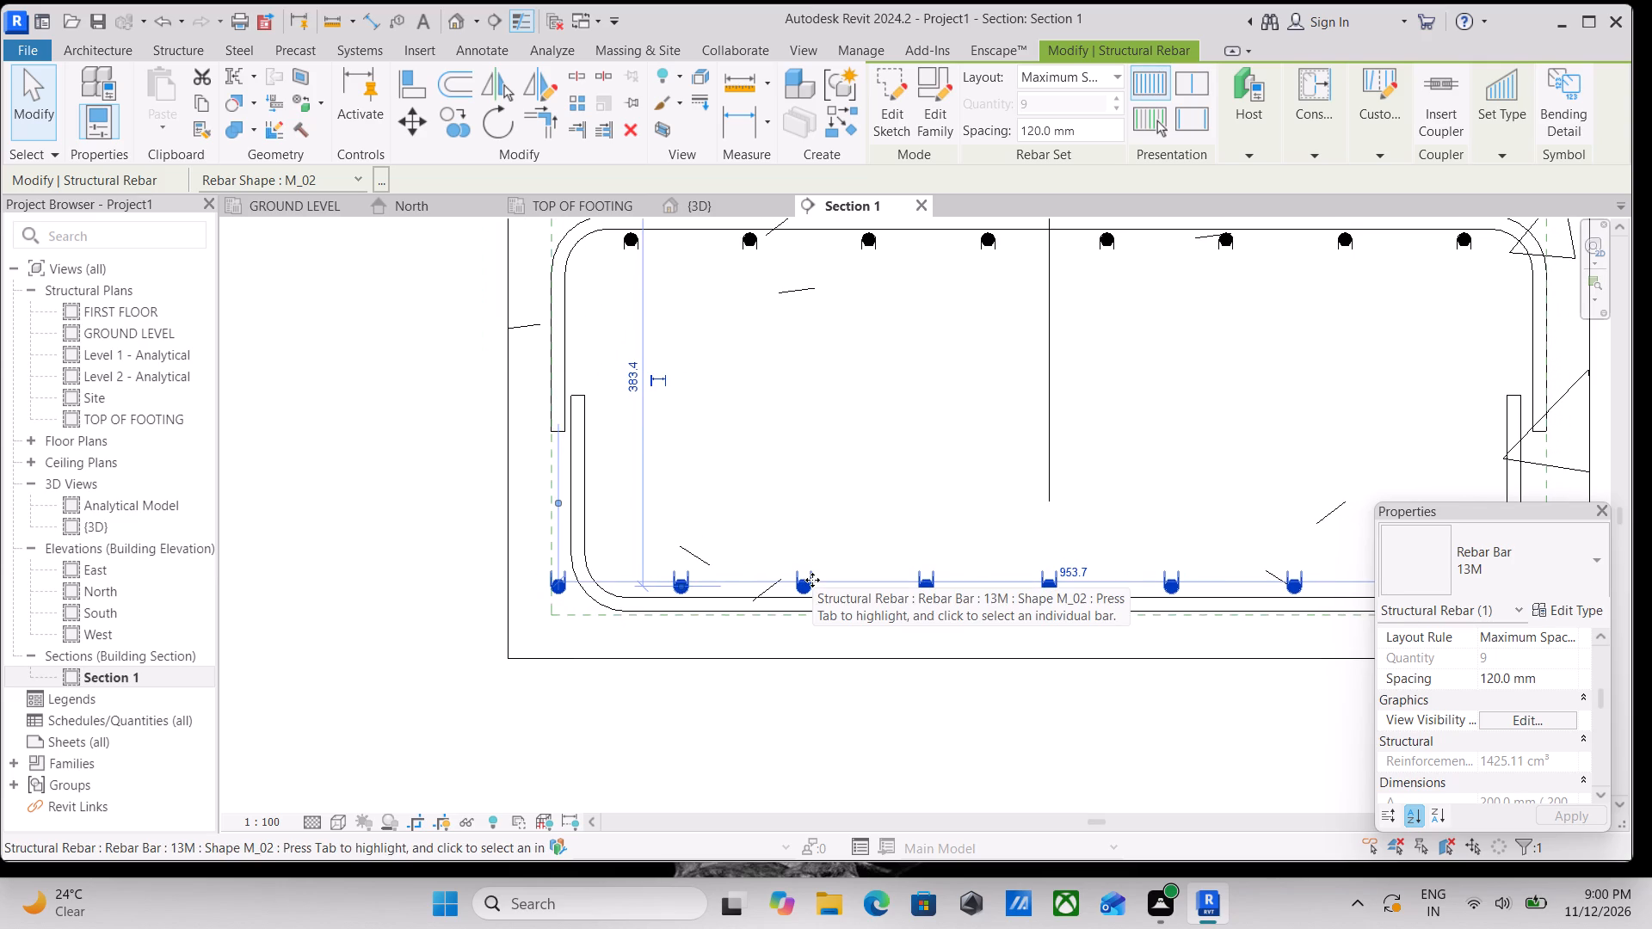
{"action": "scroll", "coordinate": [812, 580], "scroll_direction": "down", "scroll_amount": 4}
{"action": "middle_click_drag", "start_coordinate": [811, 576], "coordinate": [749, 578]}
{"action": "scroll", "coordinate": [909, 569], "scroll_direction": "up", "scroll_amount": 2}
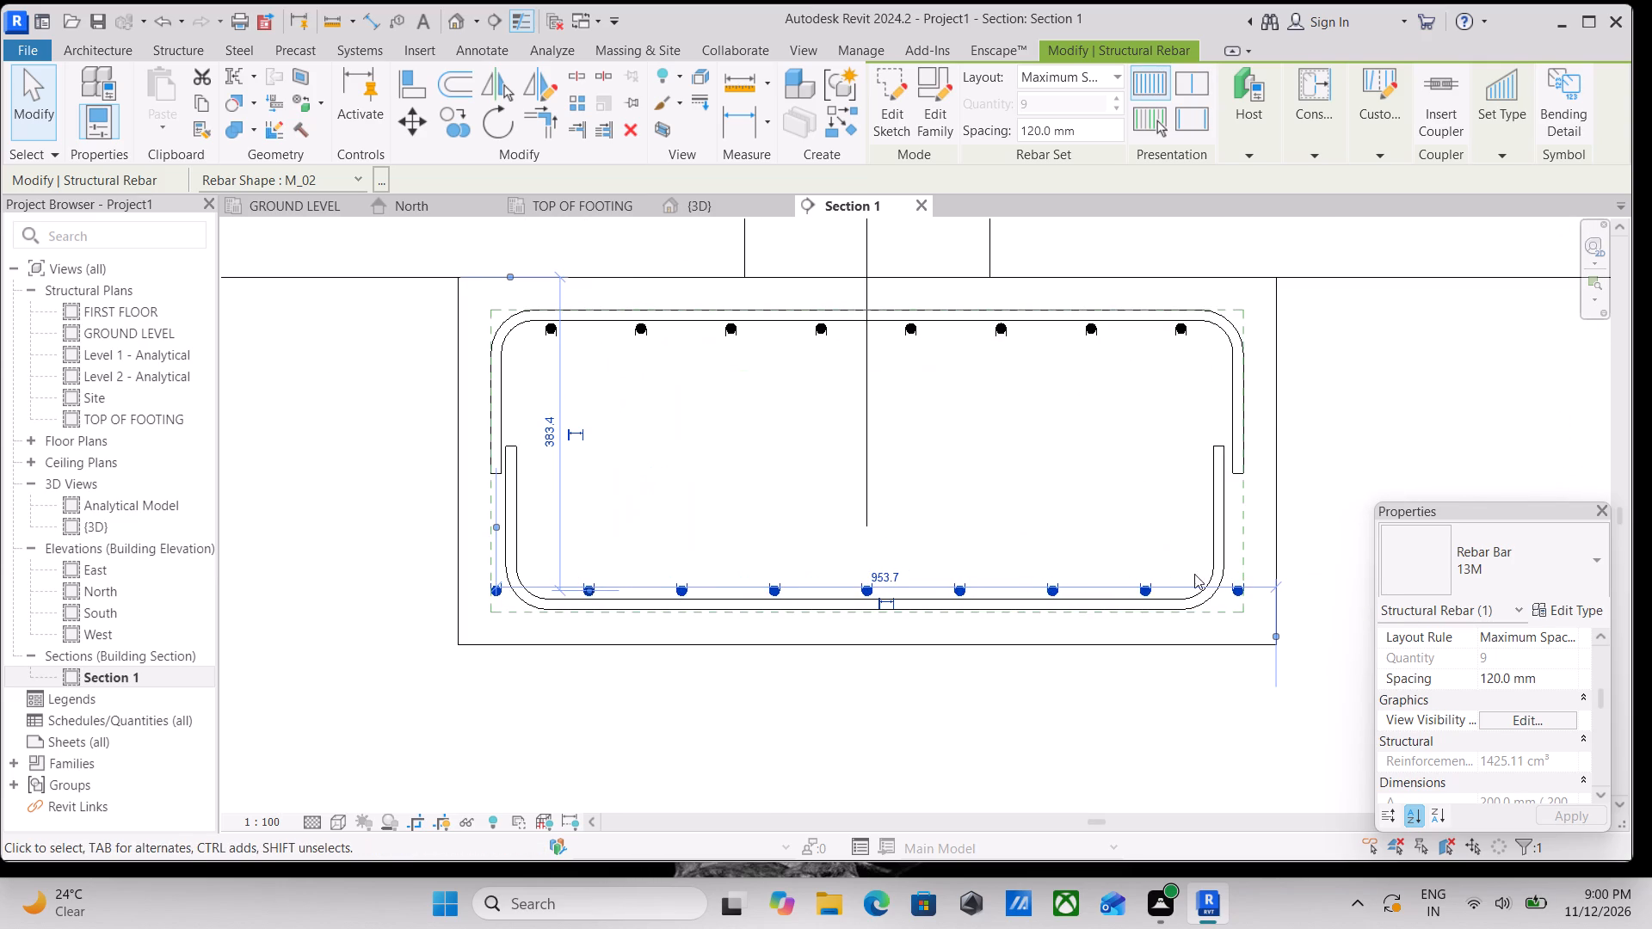
{"action": "left_click", "coordinate": [1232, 588]}
{"action": "scroll", "coordinate": [1242, 562], "scroll_direction": "down", "scroll_amount": 2}
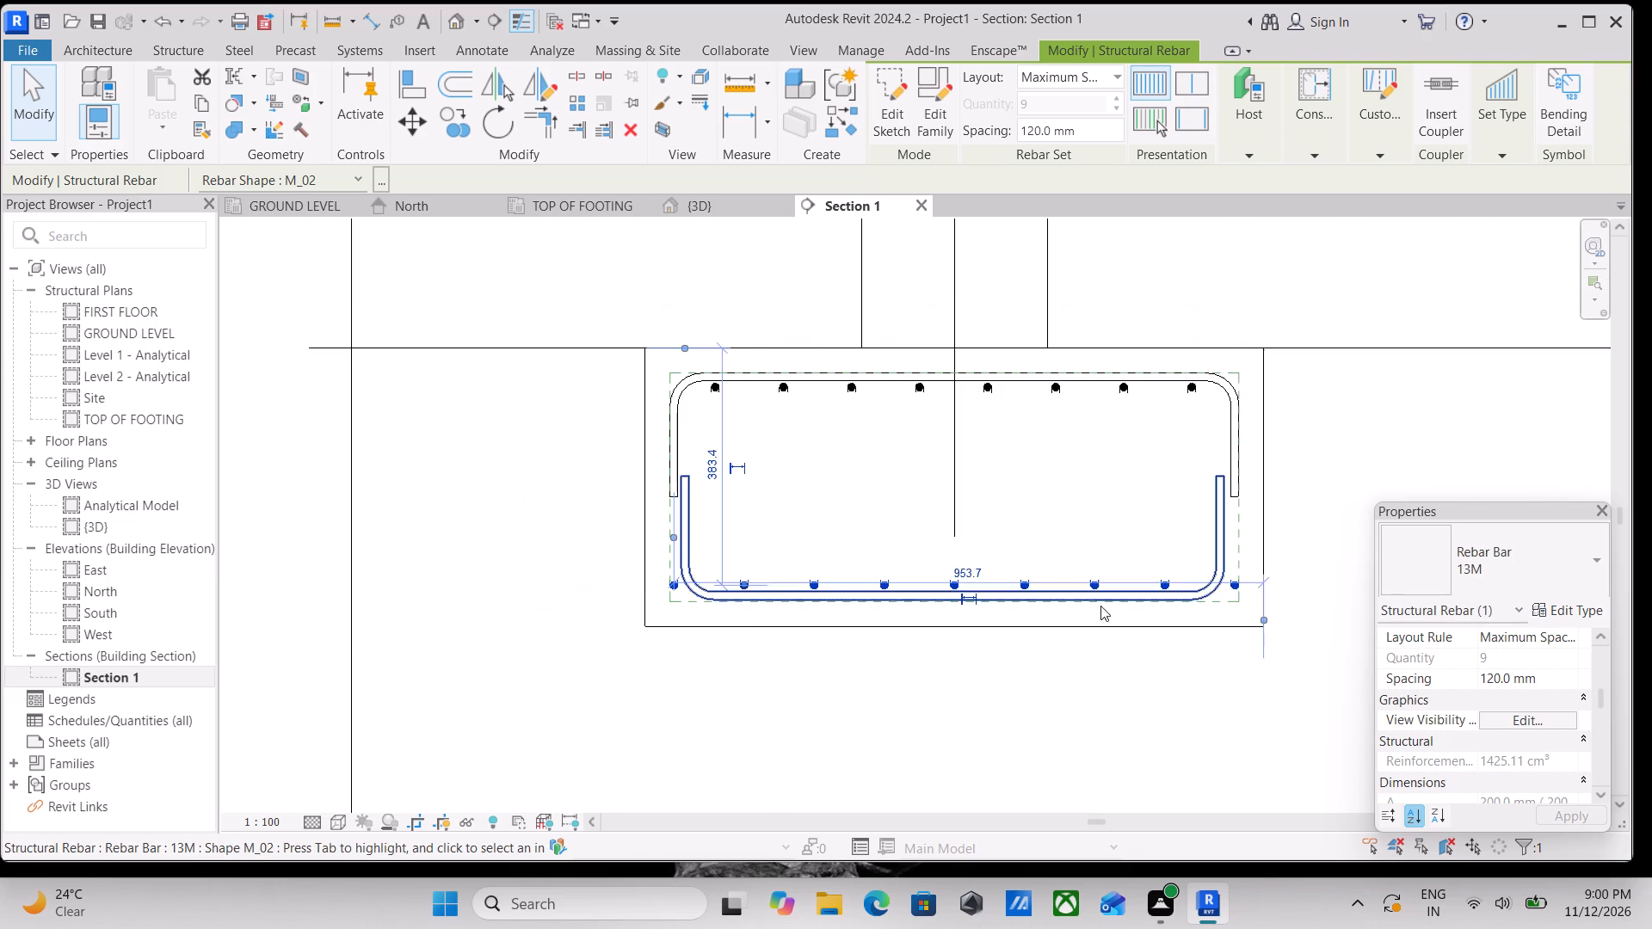
Move the bottom perpendicular bar set inward and up to about 95 mm from the footing's left side and 95 mm from its base.
{"action": "scroll", "coordinate": [638, 572], "scroll_direction": "up", "scroll_amount": 5}
{"action": "left_click_drag", "start_coordinate": [693, 609], "coordinate": [733, 604]}
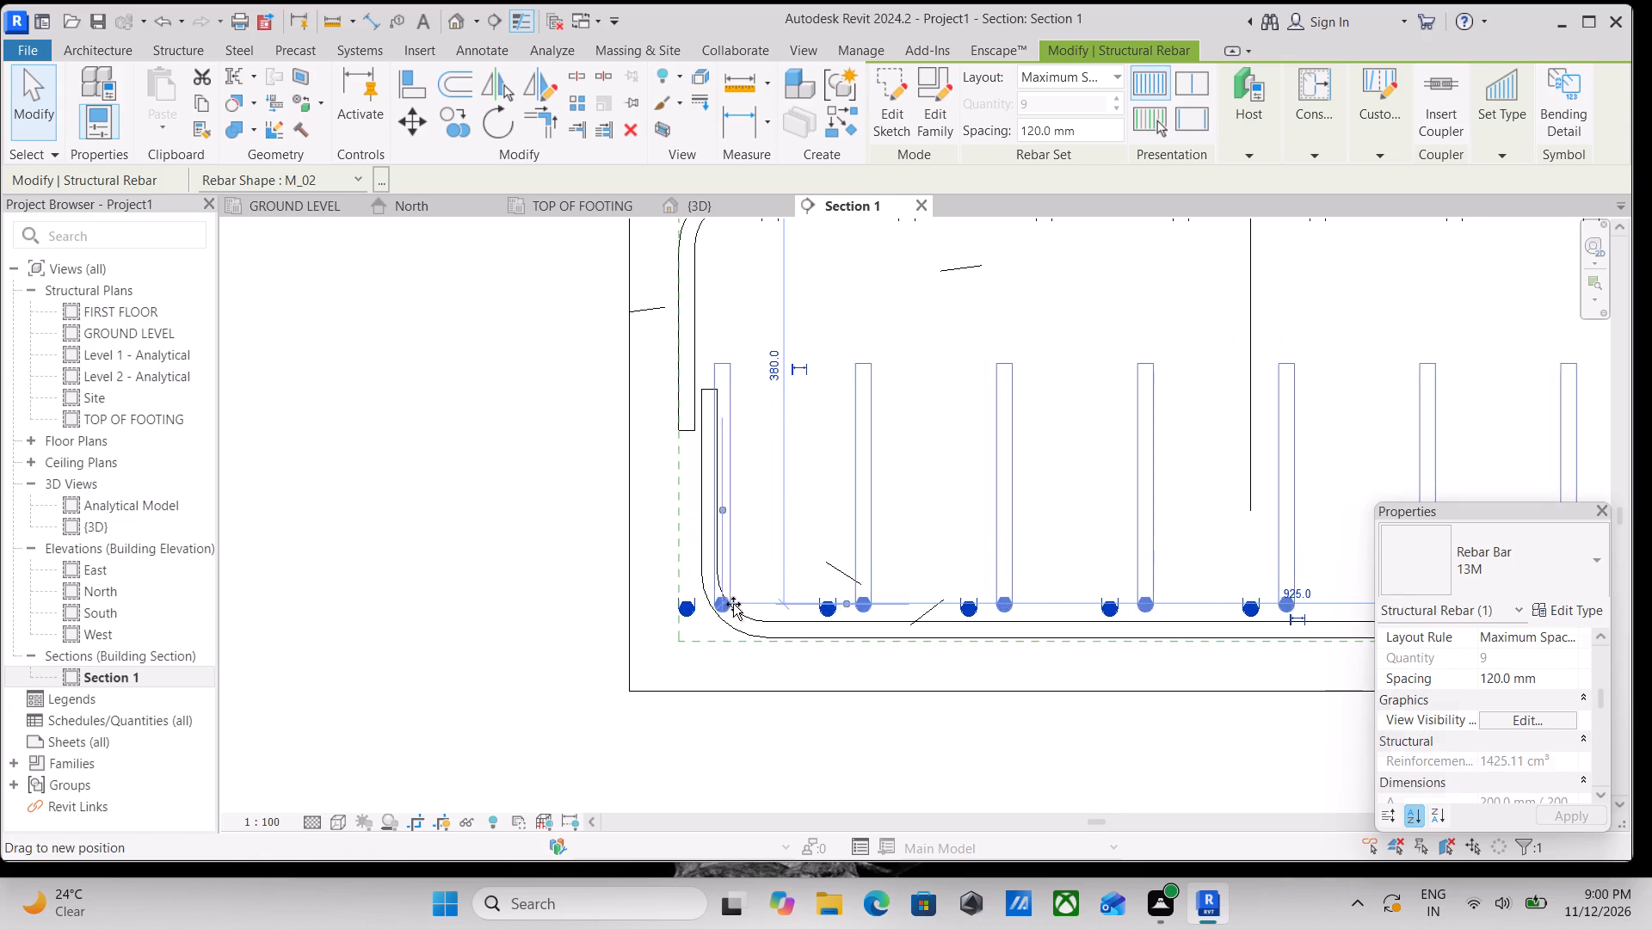
{"action": "left_click_drag", "start_coordinate": [733, 604], "coordinate": [754, 572]}
Pull the right end of the bottom perpendicular bar set inward, clear of the bottom bar's right bend.
{"action": "scroll", "coordinate": [767, 565], "scroll_direction": "down", "scroll_amount": 2}
{"action": "middle_click_drag", "start_coordinate": [767, 565], "coordinate": [703, 567]}
{"action": "scroll", "coordinate": [1040, 522], "scroll_direction": "down", "scroll_amount": 2}
{"action": "middle_click_drag", "start_coordinate": [999, 520], "coordinate": [890, 525]}
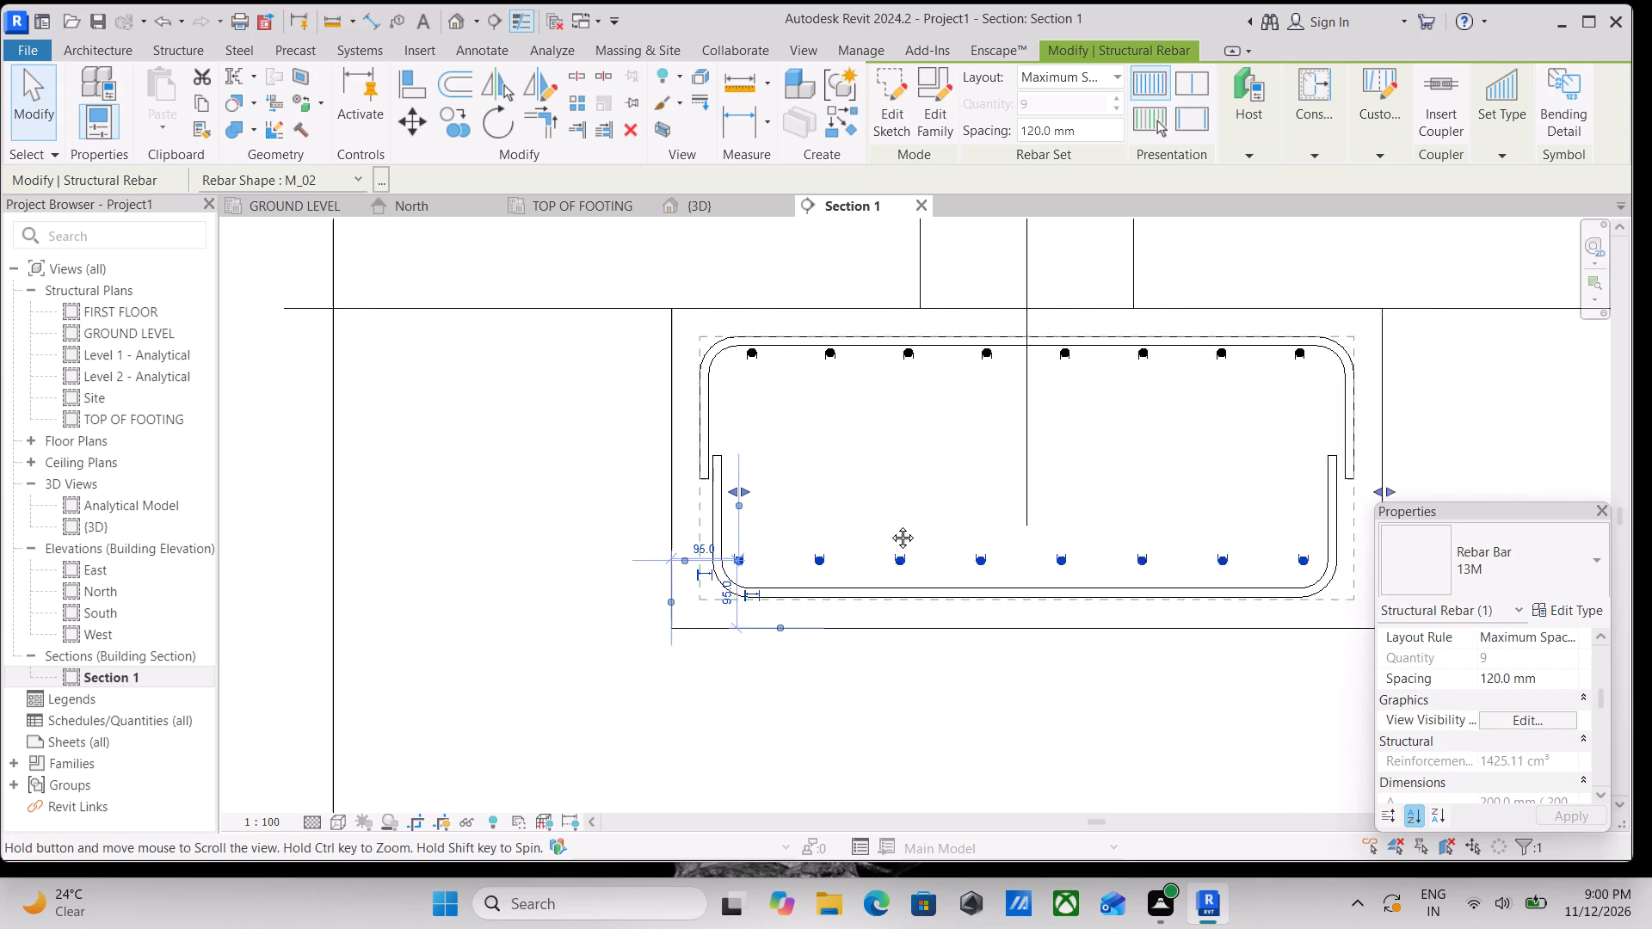
{"action": "middle_click_drag", "start_coordinate": [890, 525], "coordinate": [847, 526]}
{"action": "left_click_drag", "start_coordinate": [1259, 498], "coordinate": [1209, 508]}
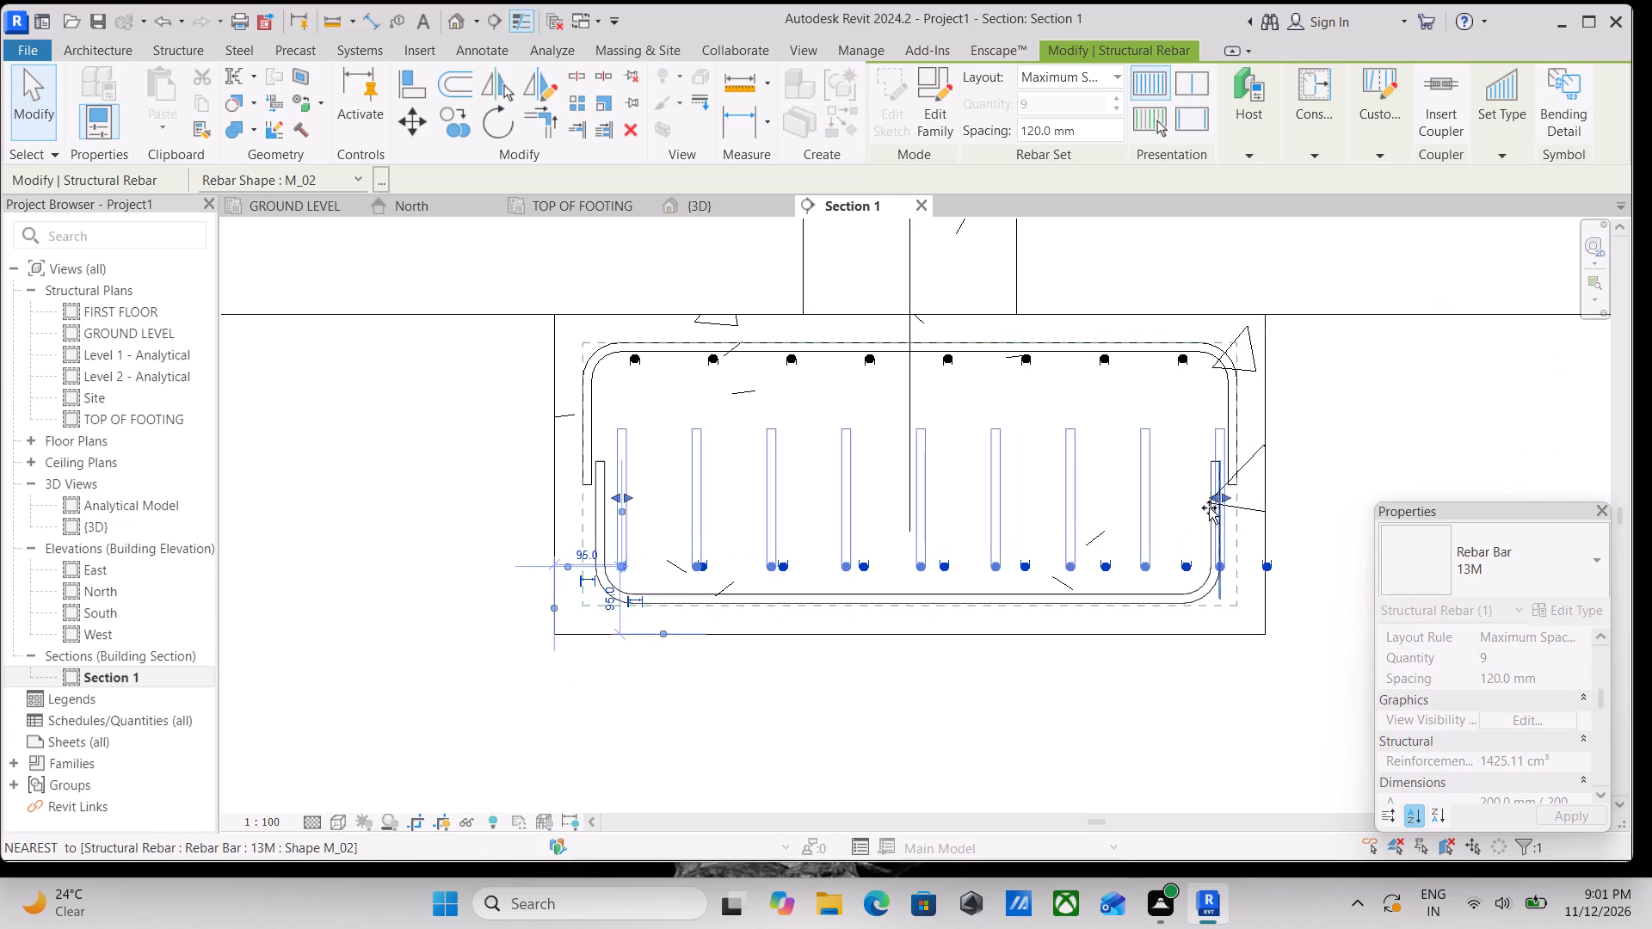
{"action": "left_click_drag", "start_coordinate": [1209, 508], "coordinate": [1187, 508]}
{"action": "middle_click_drag", "start_coordinate": [1082, 524], "coordinate": [1143, 533]}
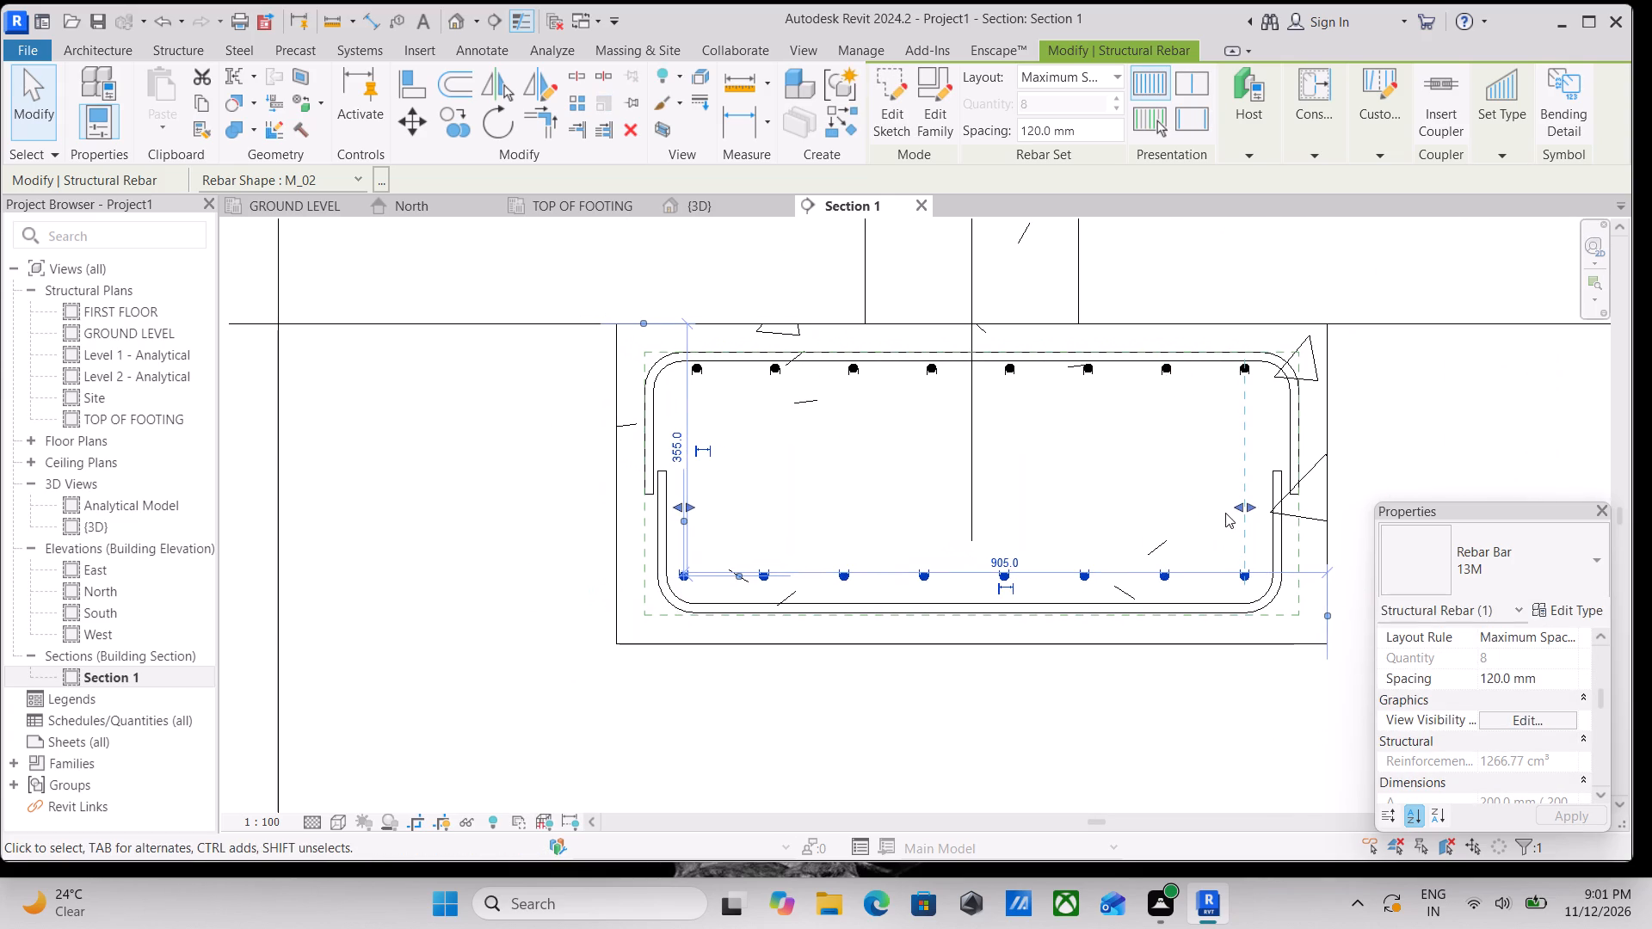
{"action": "left_click_drag", "start_coordinate": [1235, 508], "coordinate": [1225, 509]}
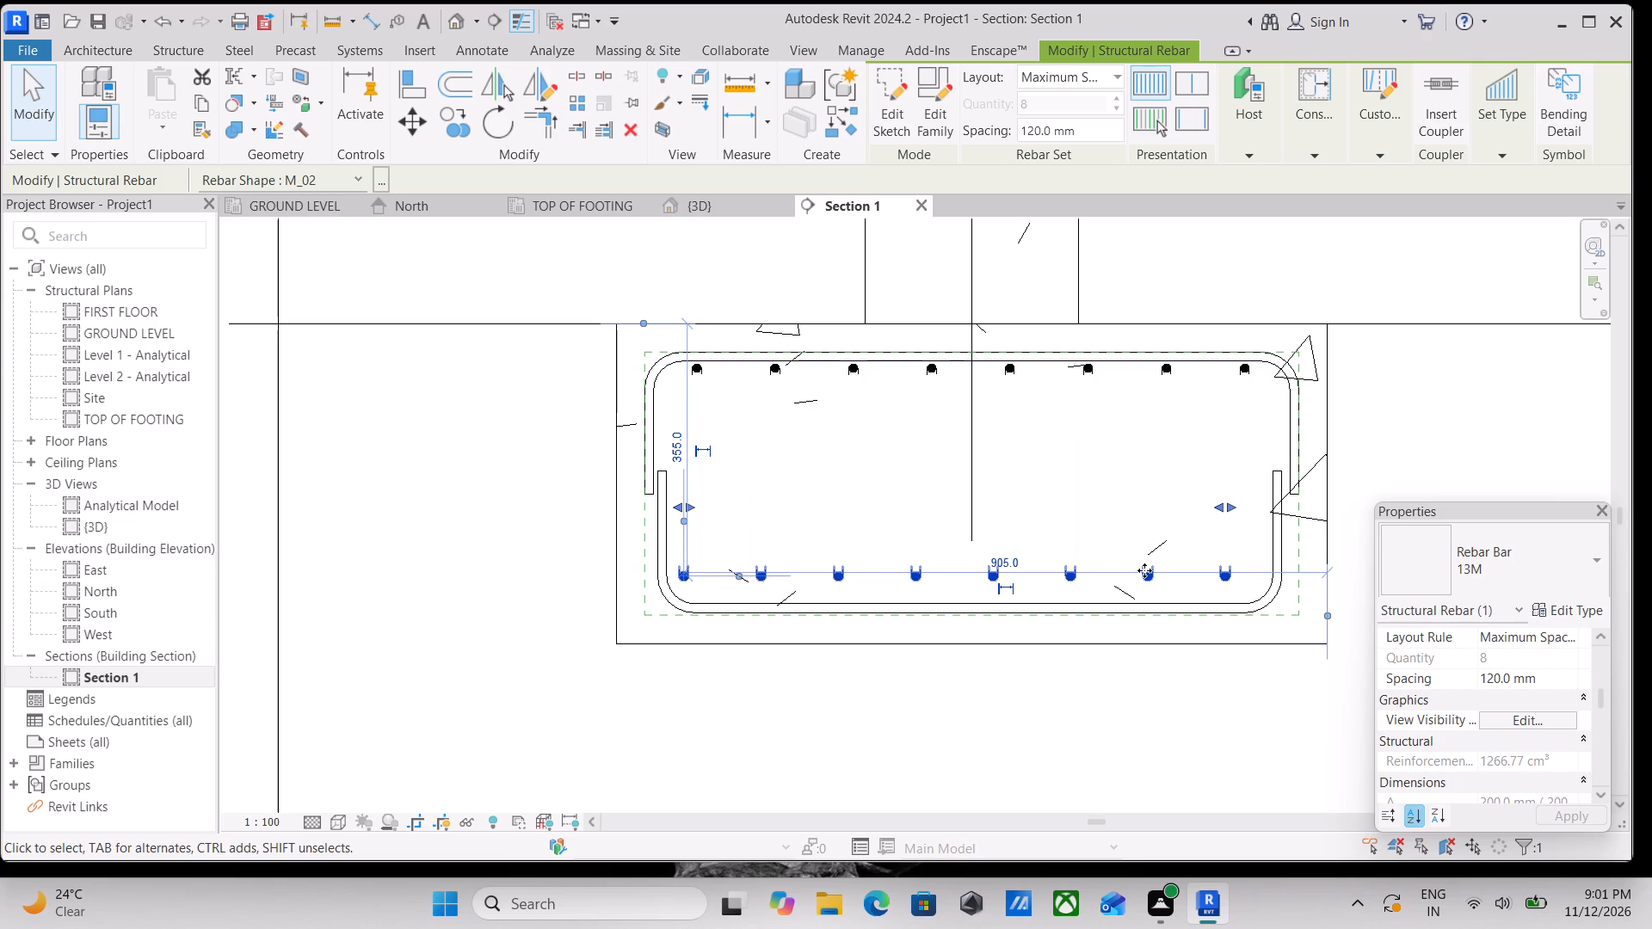
Make the bottom perpendicular bar set show unobscured in the {3D} view.
{"action": "left_click", "coordinate": [1500, 725]}
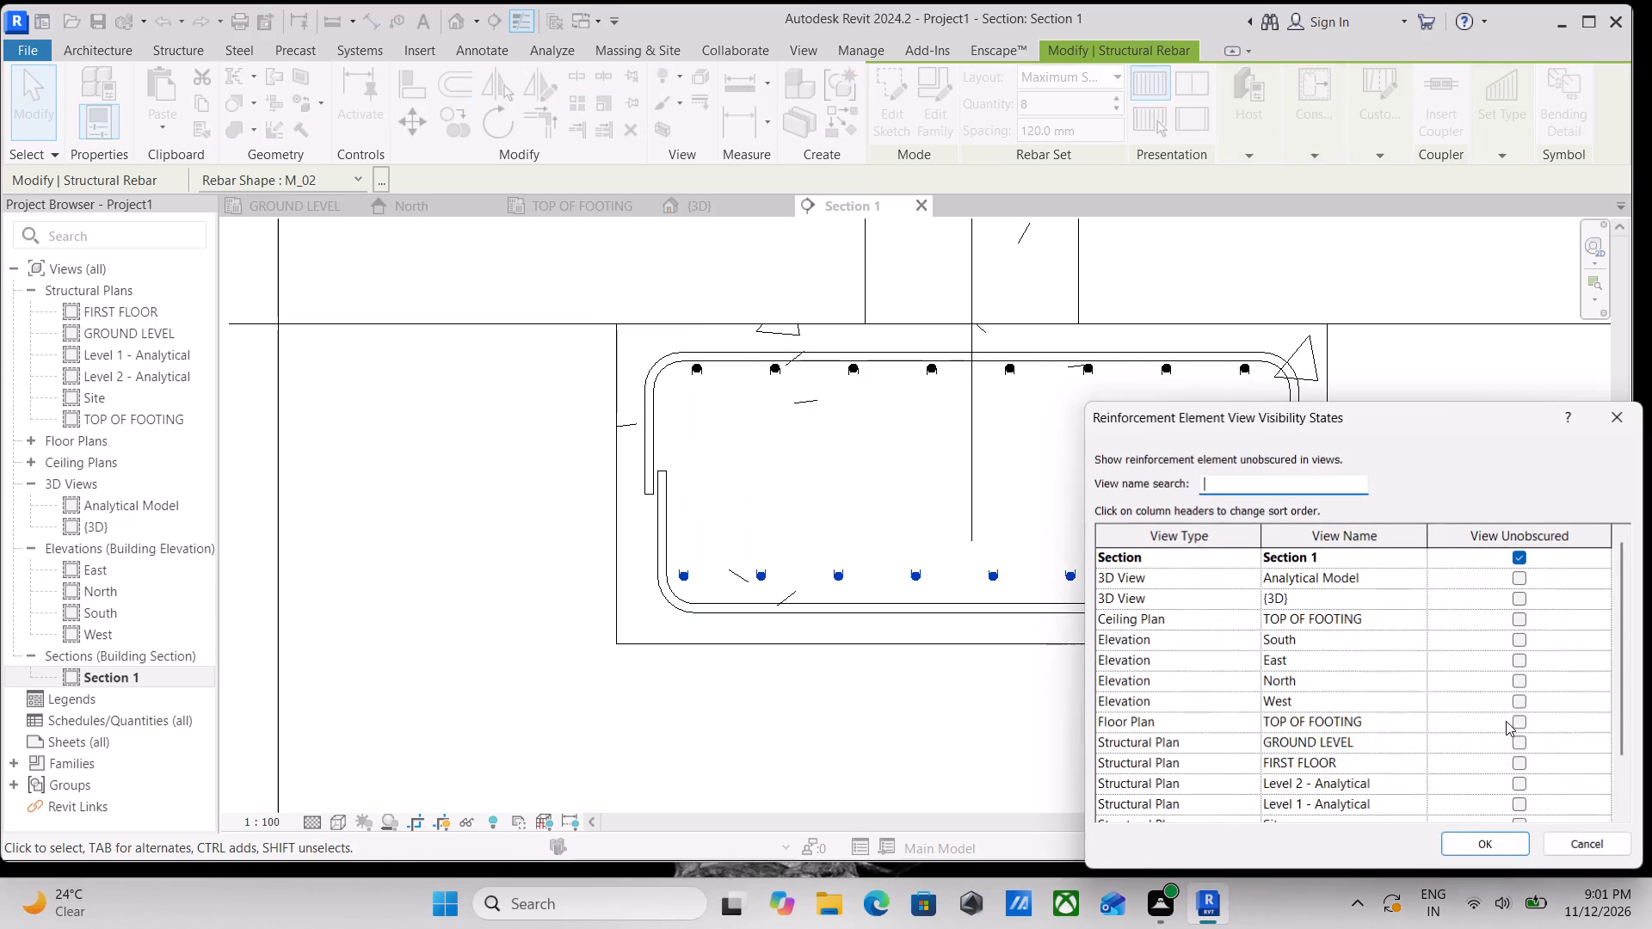
{"action": "left_click", "coordinate": [1513, 602]}
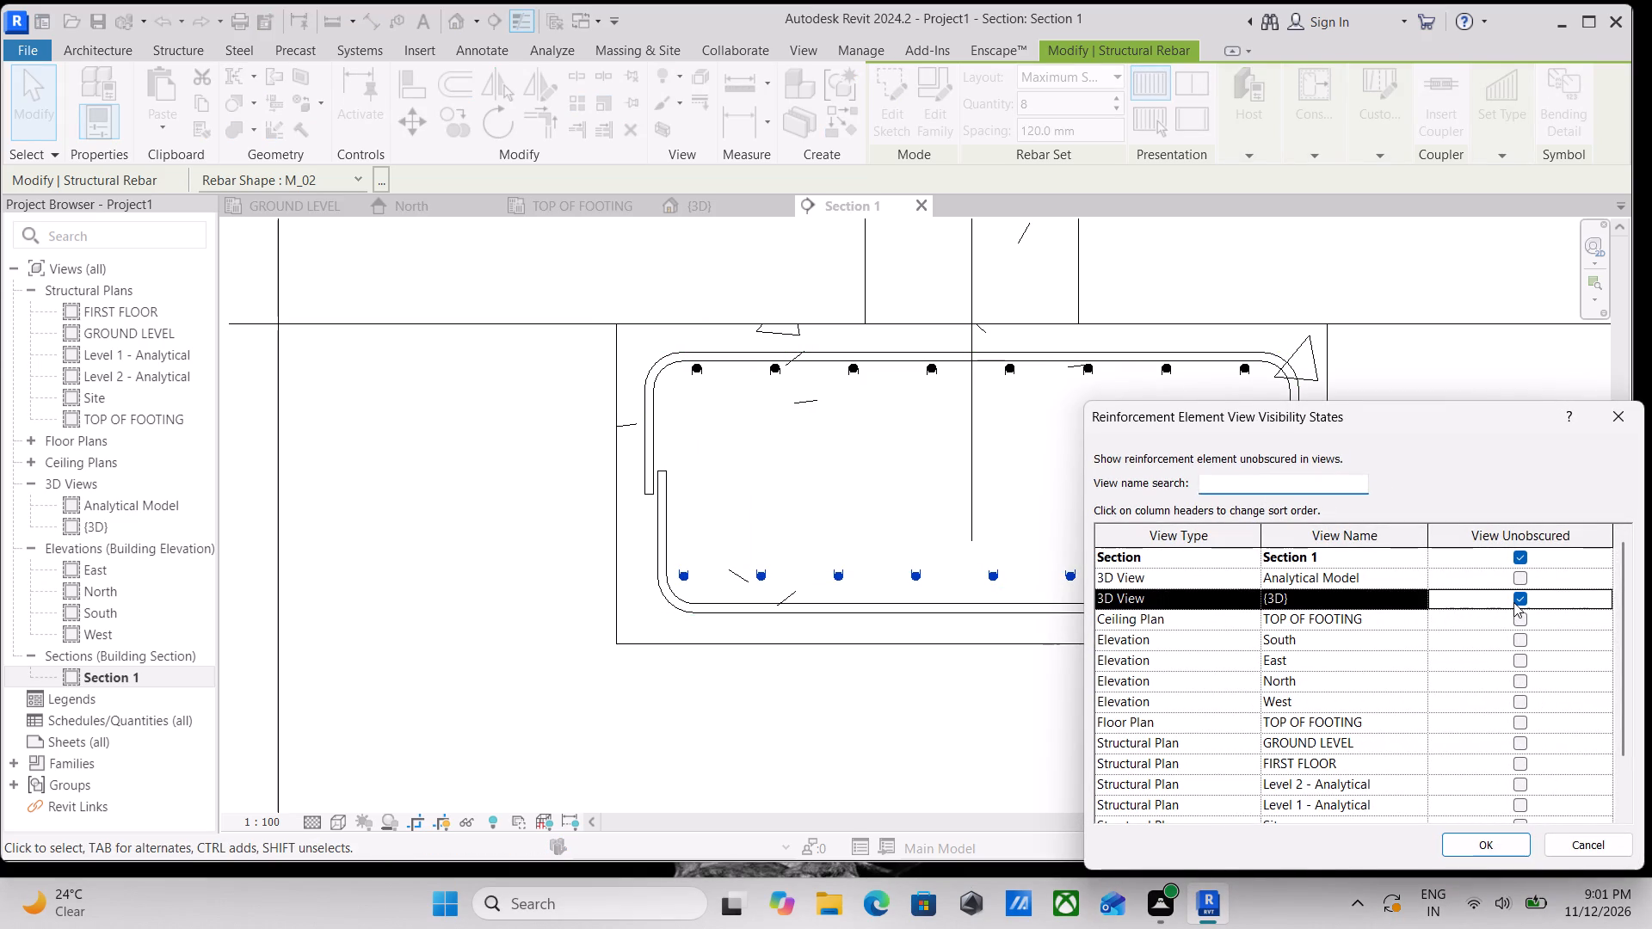
{"action": "left_click", "coordinate": [1491, 850]}
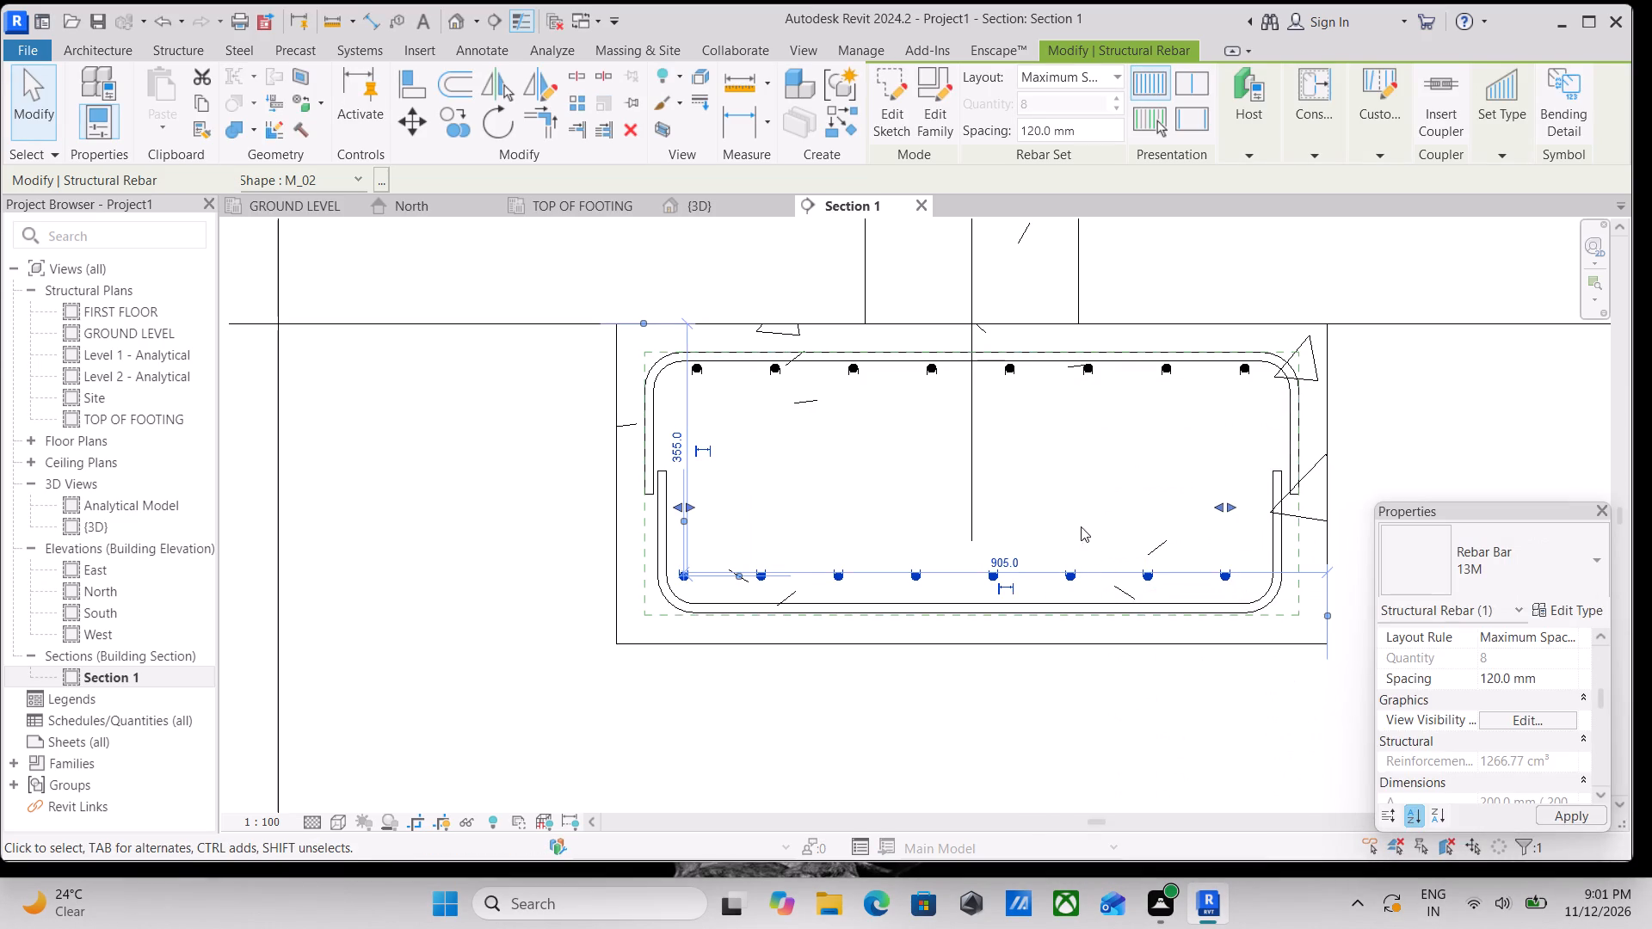
Inspect the top and bottom perpendicular bar sets and the column and beam above the footing in the section.
{"action": "left_click", "coordinate": [1019, 381]}
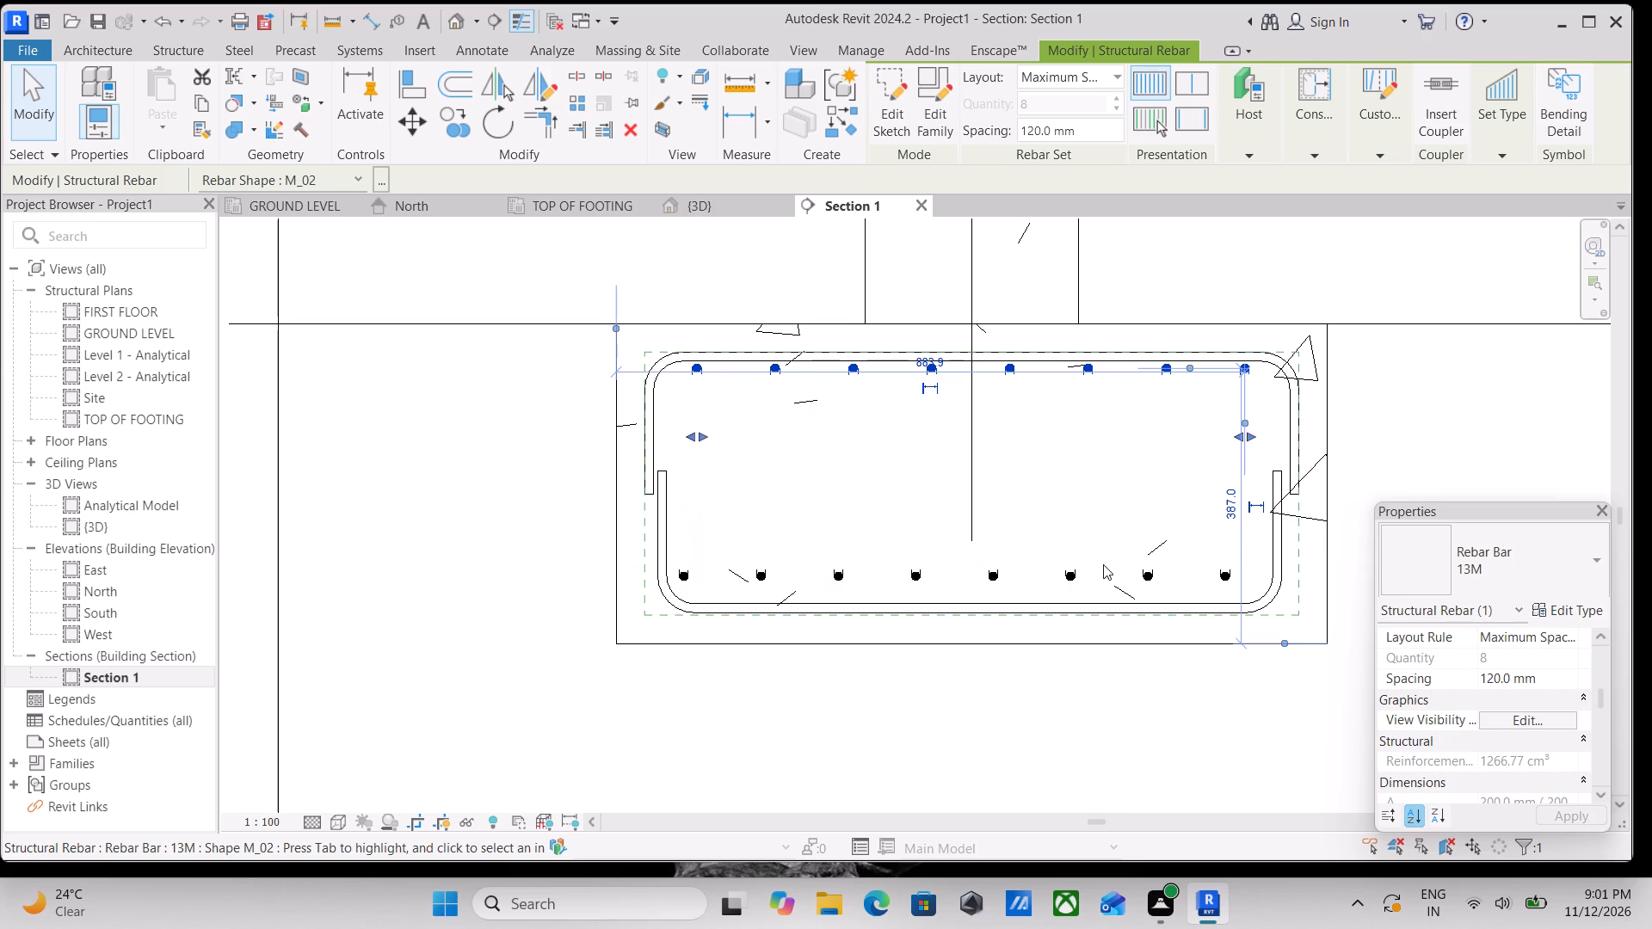
{"action": "left_click", "coordinate": [989, 577]}
{"action": "scroll", "coordinate": [857, 586], "scroll_direction": "up", "scroll_amount": 4}
{"action": "left_click", "coordinate": [831, 573]}
{"action": "scroll", "coordinate": [1368, 676], "scroll_direction": "down", "scroll_amount": 7}
{"action": "middle_click_drag", "start_coordinate": [1237, 649], "coordinate": [1126, 643]}
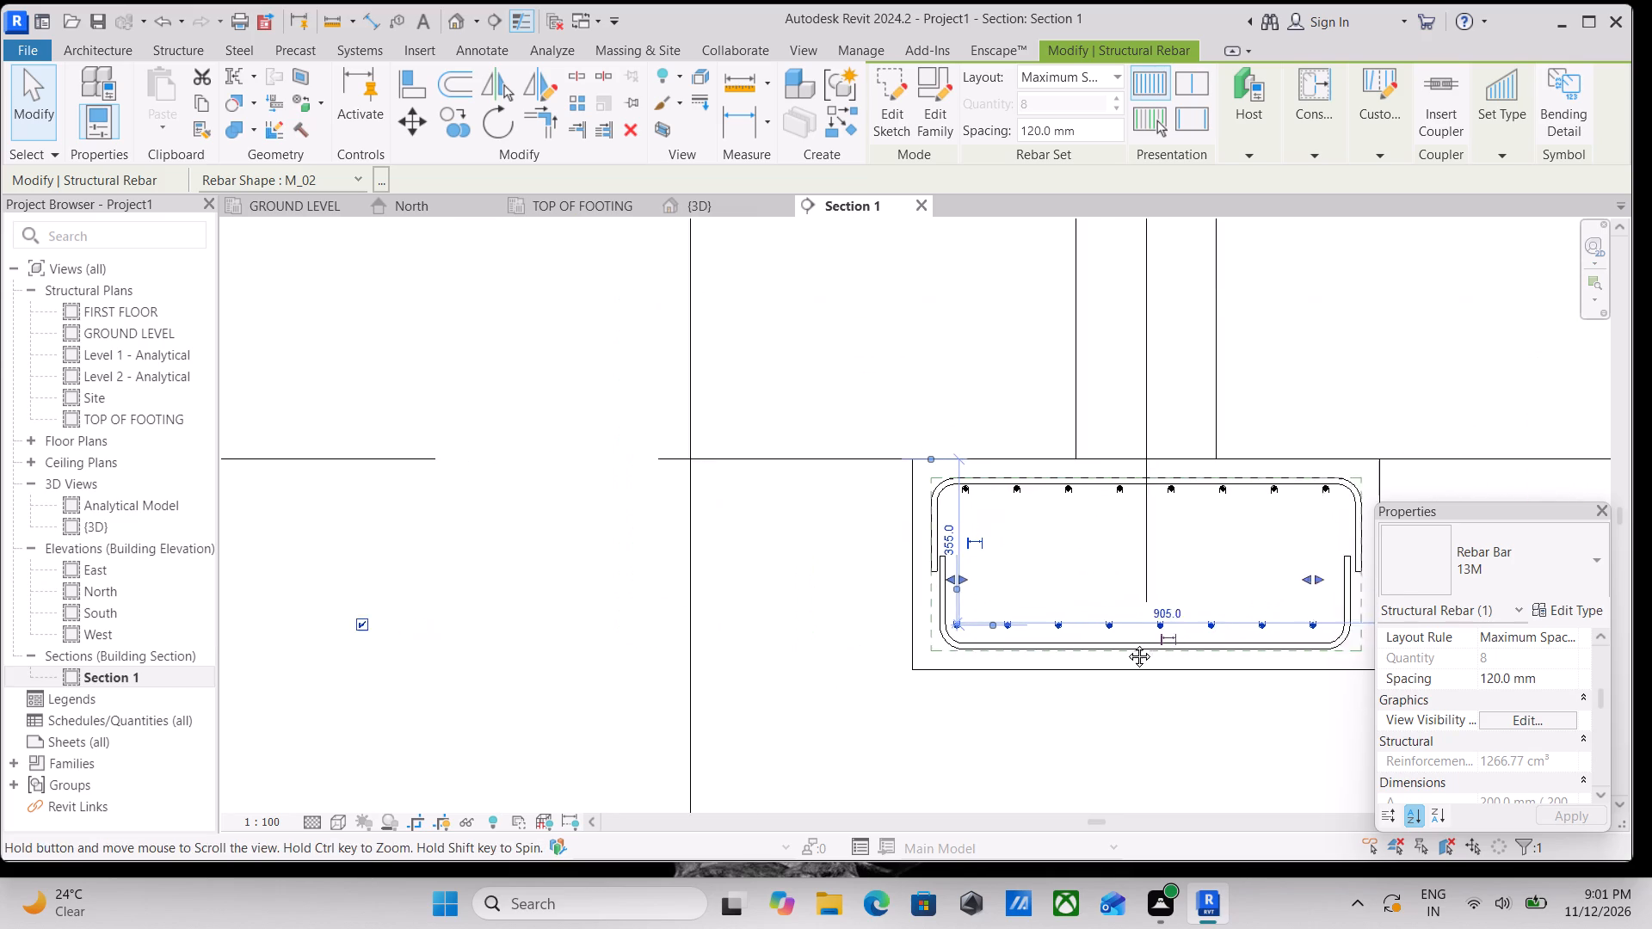
{"action": "middle_click_drag", "start_coordinate": [1126, 643], "coordinate": [1121, 646]}
{"action": "scroll", "coordinate": [1132, 659], "scroll_direction": "down", "scroll_amount": 2}
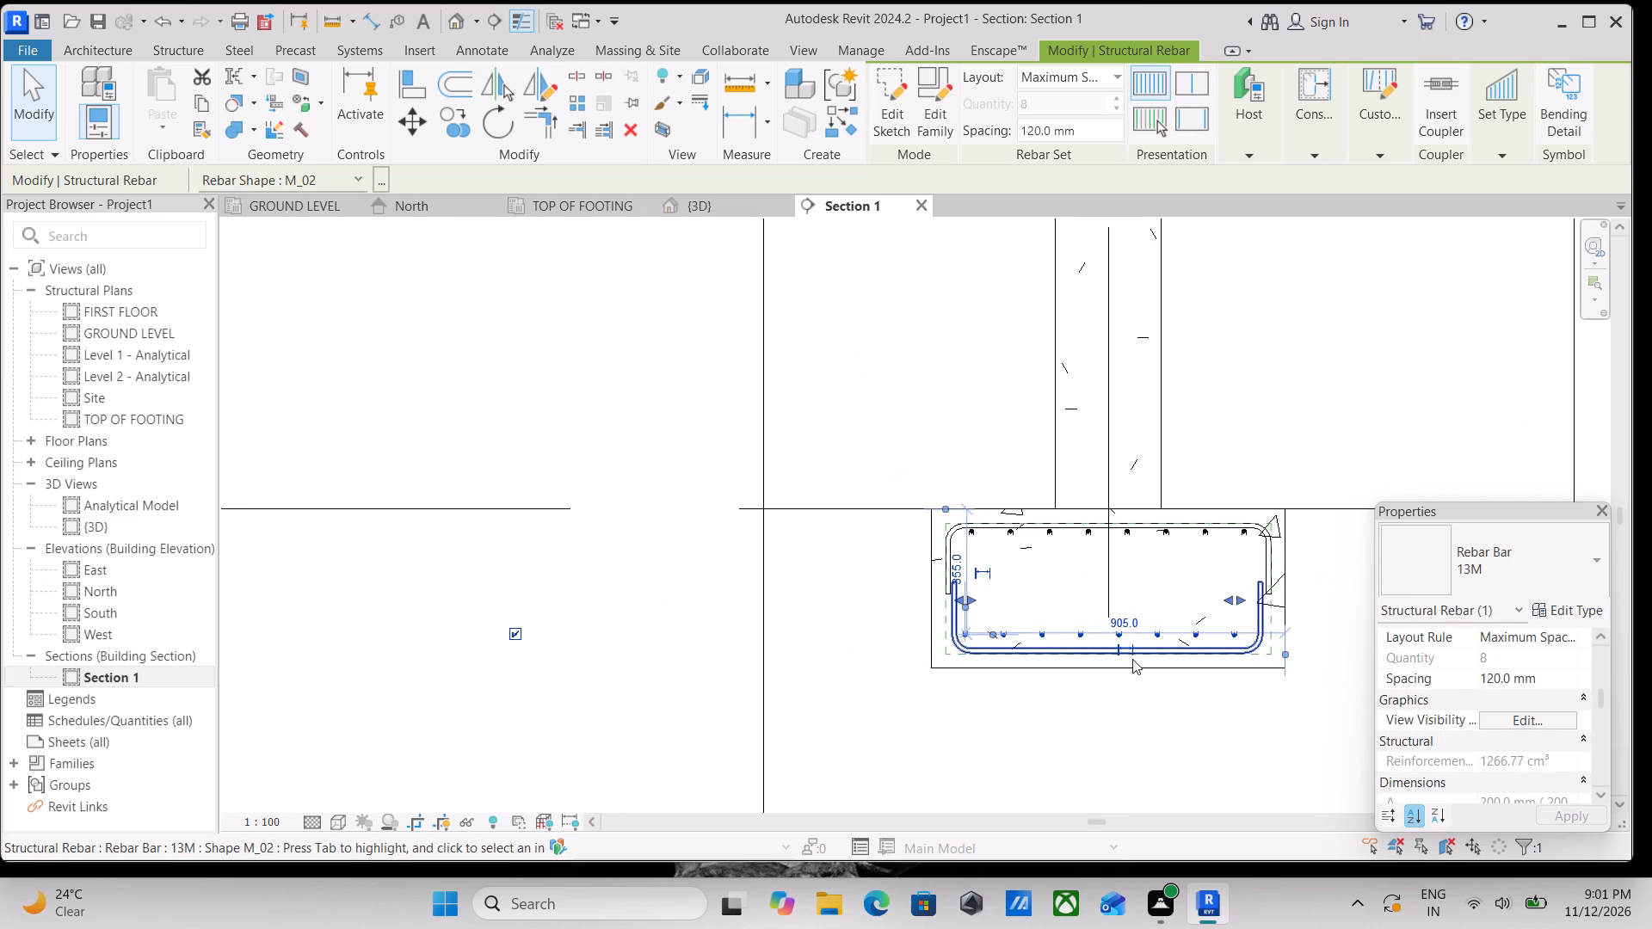
{"action": "scroll", "coordinate": [1132, 659], "scroll_direction": "down", "scroll_amount": 2}
{"action": "middle_click_drag", "start_coordinate": [1129, 660], "coordinate": [1044, 691]}
{"action": "scroll", "coordinate": [1039, 639], "scroll_direction": "up", "scroll_amount": 2}
{"action": "middle_click_drag", "start_coordinate": [1069, 638], "coordinate": [1041, 661]}
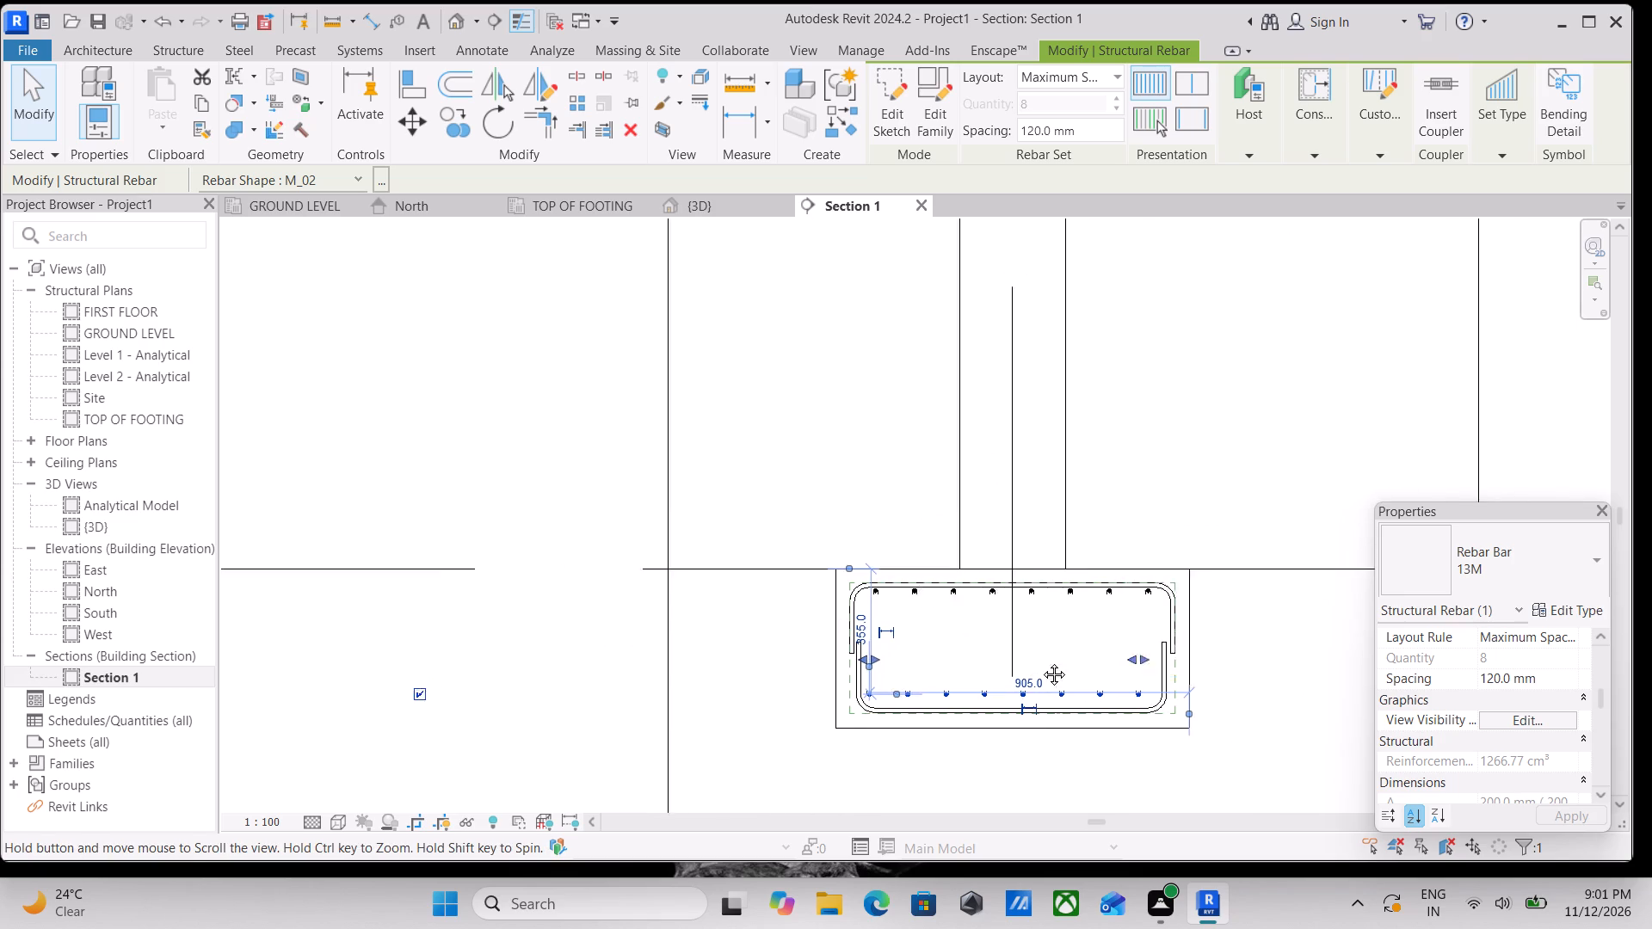
{"action": "middle_click_drag", "start_coordinate": [1041, 661], "coordinate": [1028, 670]}
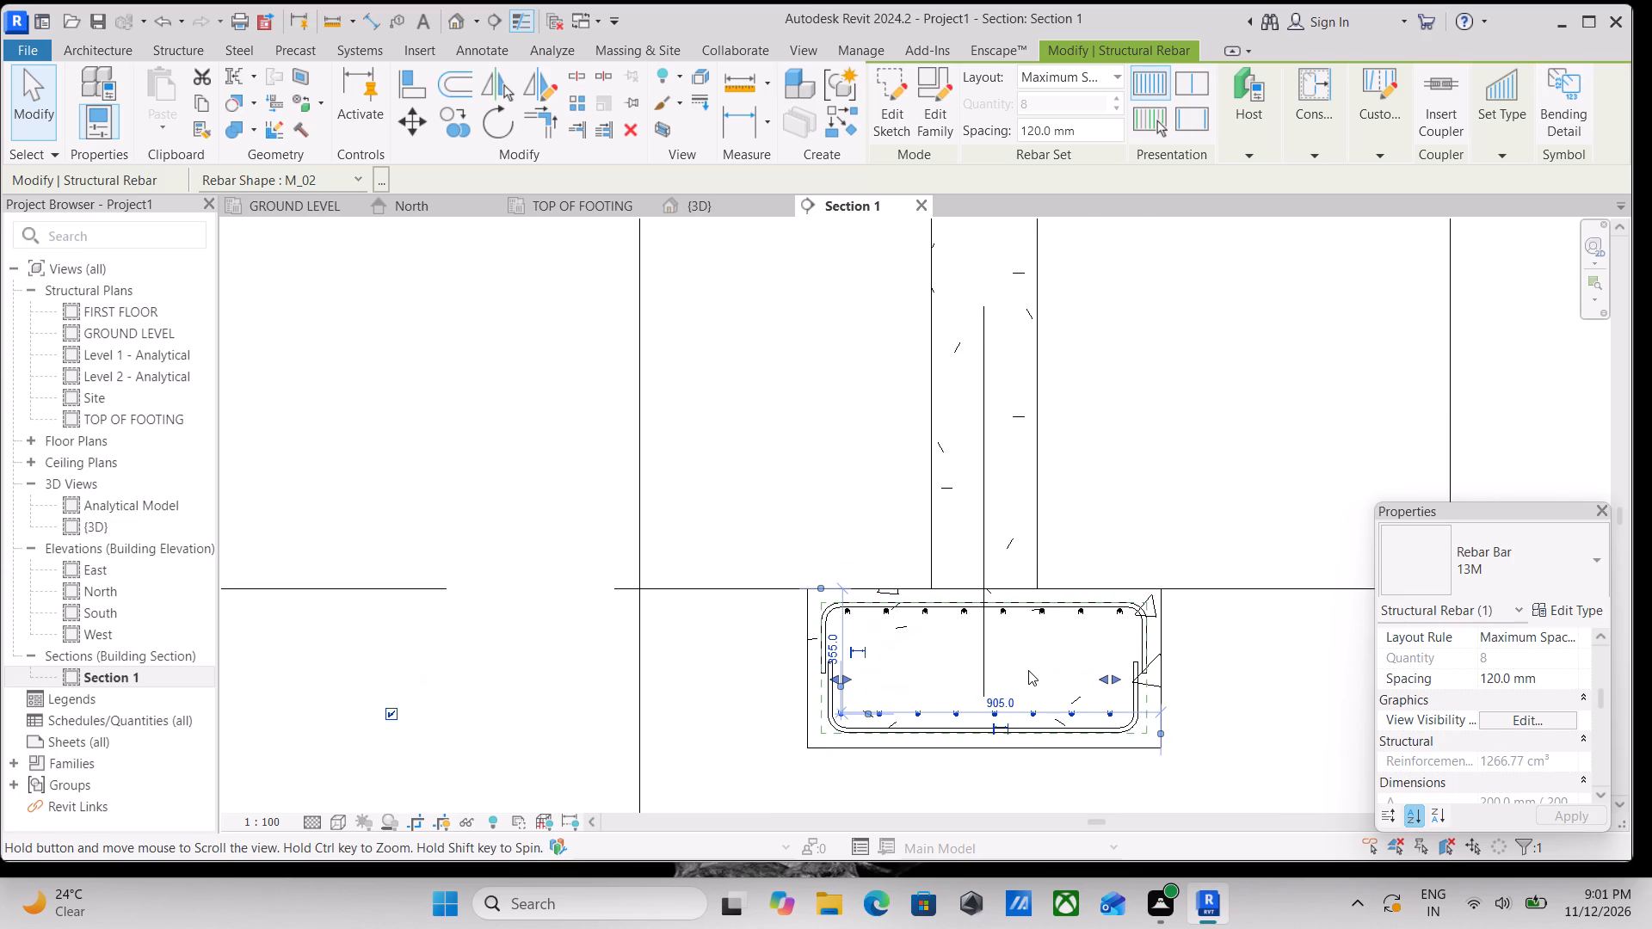
{"action": "scroll", "coordinate": [1028, 670], "scroll_direction": "down", "scroll_amount": 1}
{"action": "middle_click_drag", "start_coordinate": [1028, 670], "coordinate": [1044, 748]}
{"action": "scroll", "coordinate": [1124, 573], "scroll_direction": "down", "scroll_amount": 2}
{"action": "middle_click_drag", "start_coordinate": [1123, 573], "coordinate": [1099, 593]}
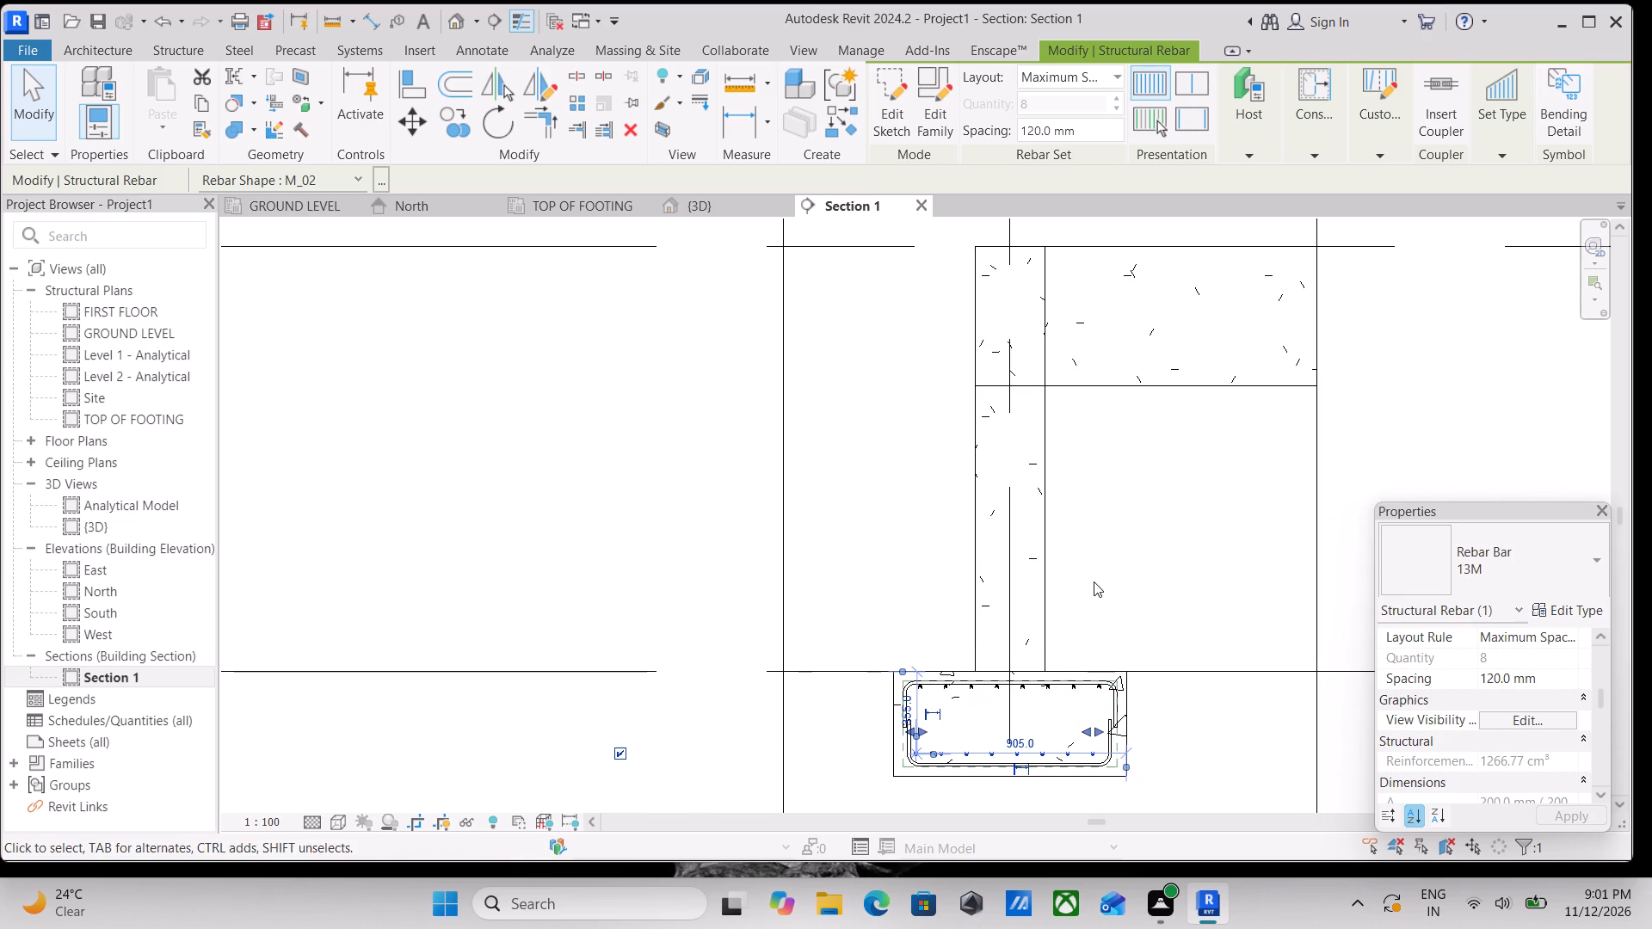
{"action": "scroll", "coordinate": [1201, 513], "scroll_direction": "down", "scroll_amount": 1}
{"action": "middle_click_drag", "start_coordinate": [1199, 514], "coordinate": [1187, 551]}
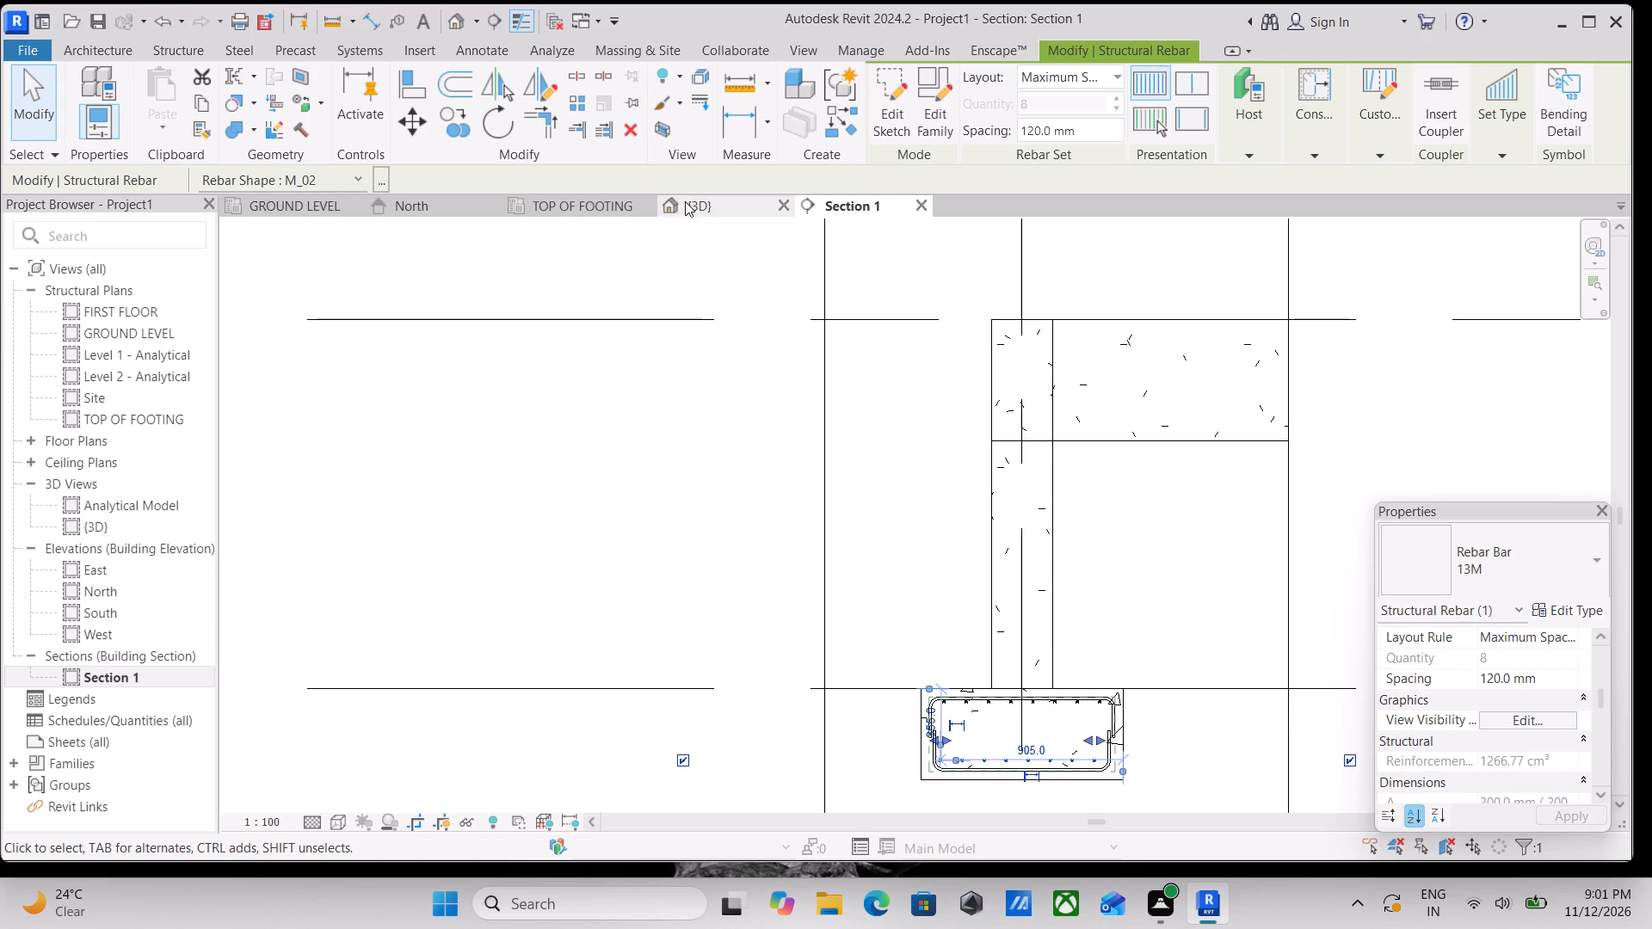
Set the {3D} view's detail level to Fine with the A1 footing reinforcement in view.
{"action": "left_click", "coordinate": [595, 214]}
{"action": "scroll", "coordinate": [959, 496], "scroll_direction": "up", "scroll_amount": 2}
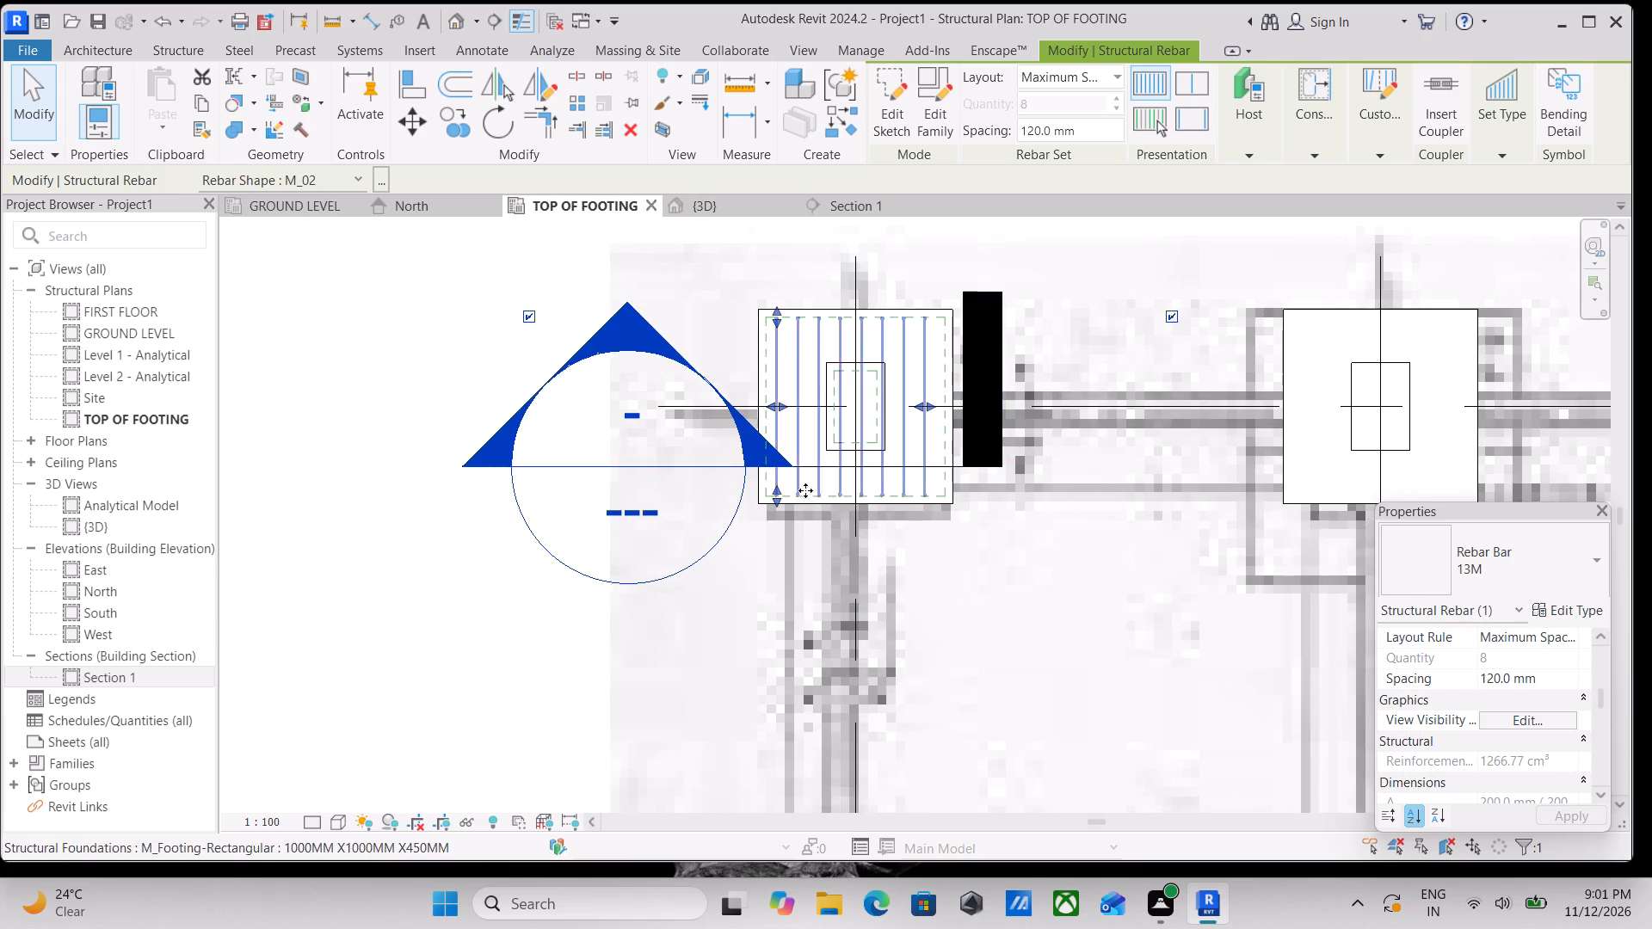
{"action": "scroll", "coordinate": [888, 449], "scroll_direction": "up", "scroll_amount": 1}
{"action": "scroll", "coordinate": [913, 480], "scroll_direction": "down", "scroll_amount": 2}
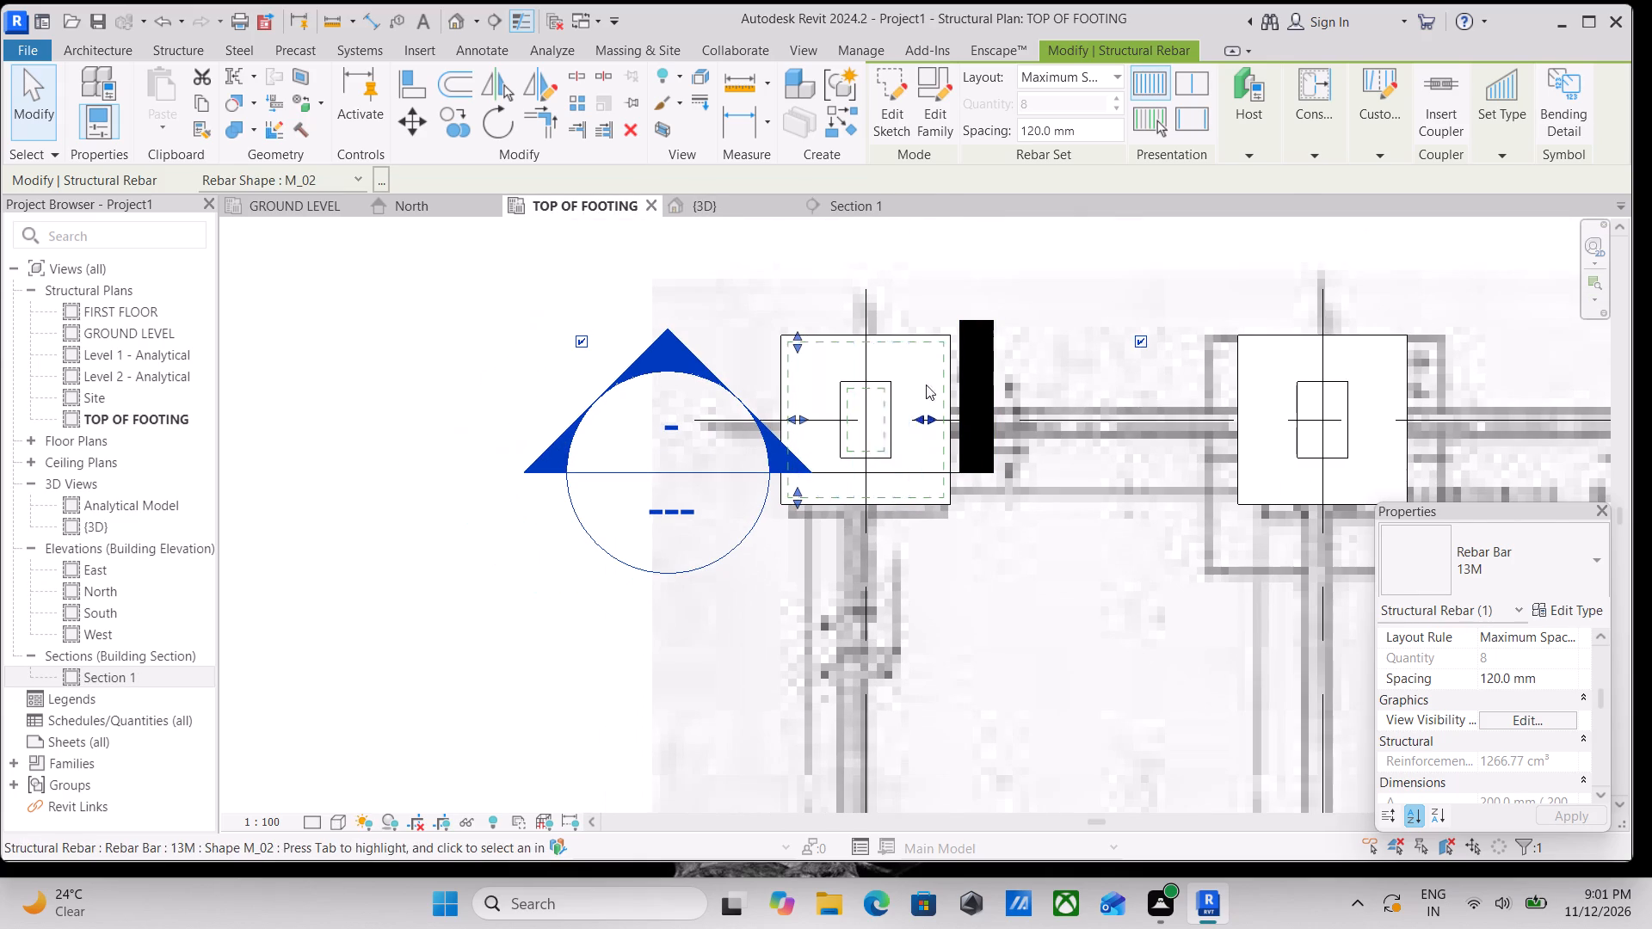
{"action": "left_click", "coordinate": [706, 204]}
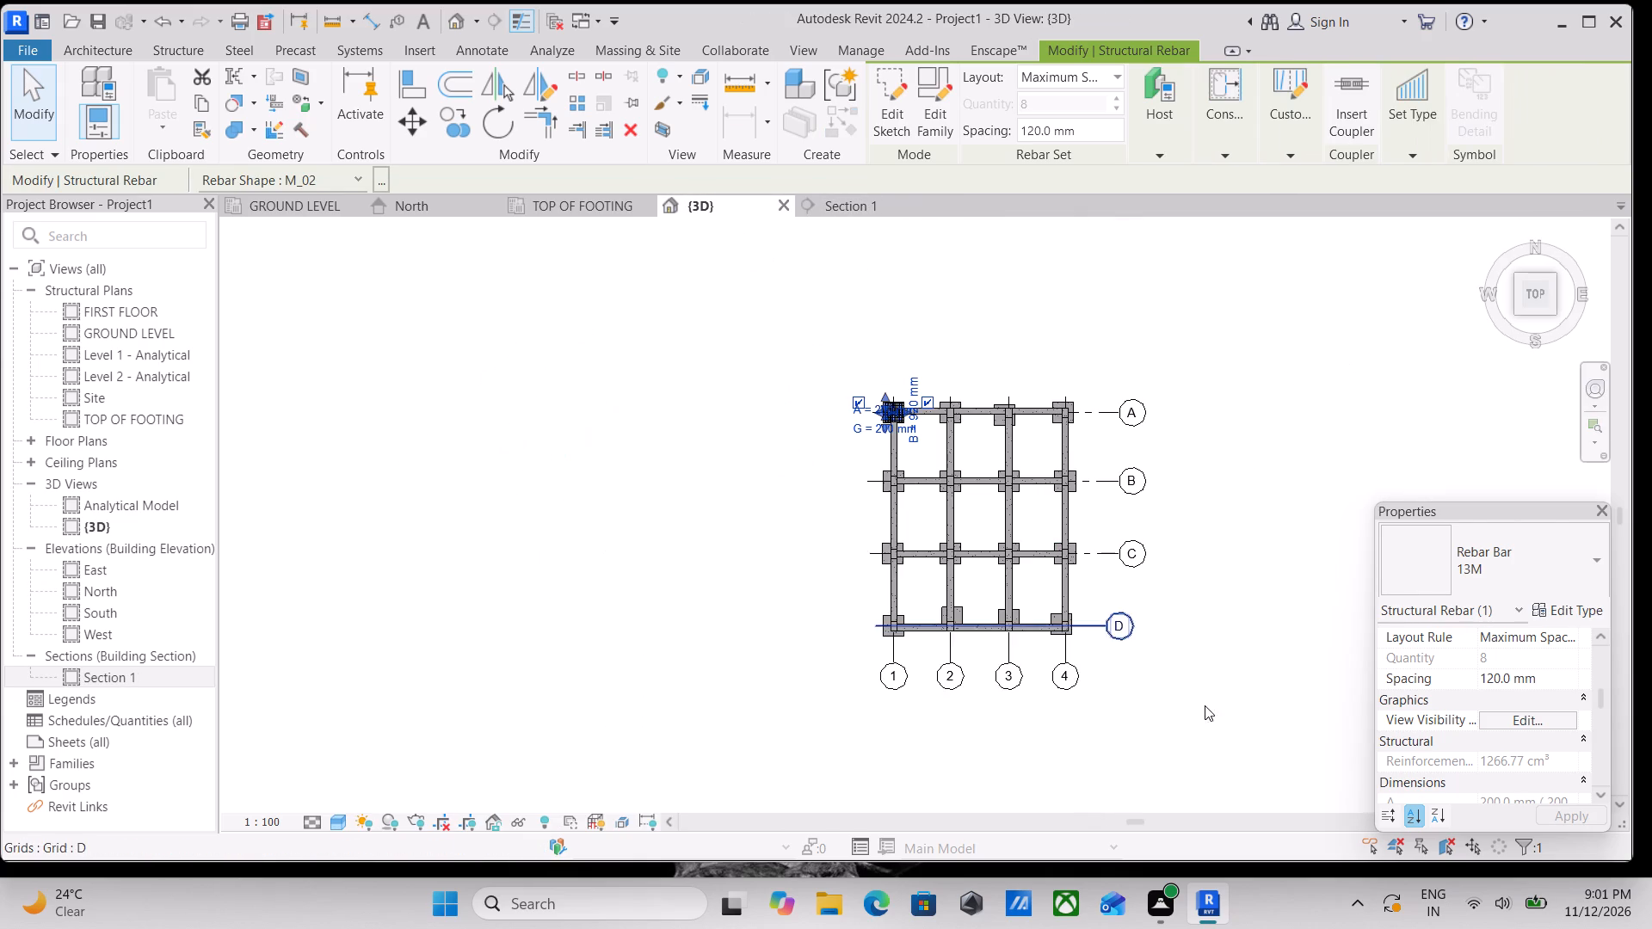
{"action": "scroll", "coordinate": [1135, 654], "scroll_direction": "up", "scroll_amount": 3}
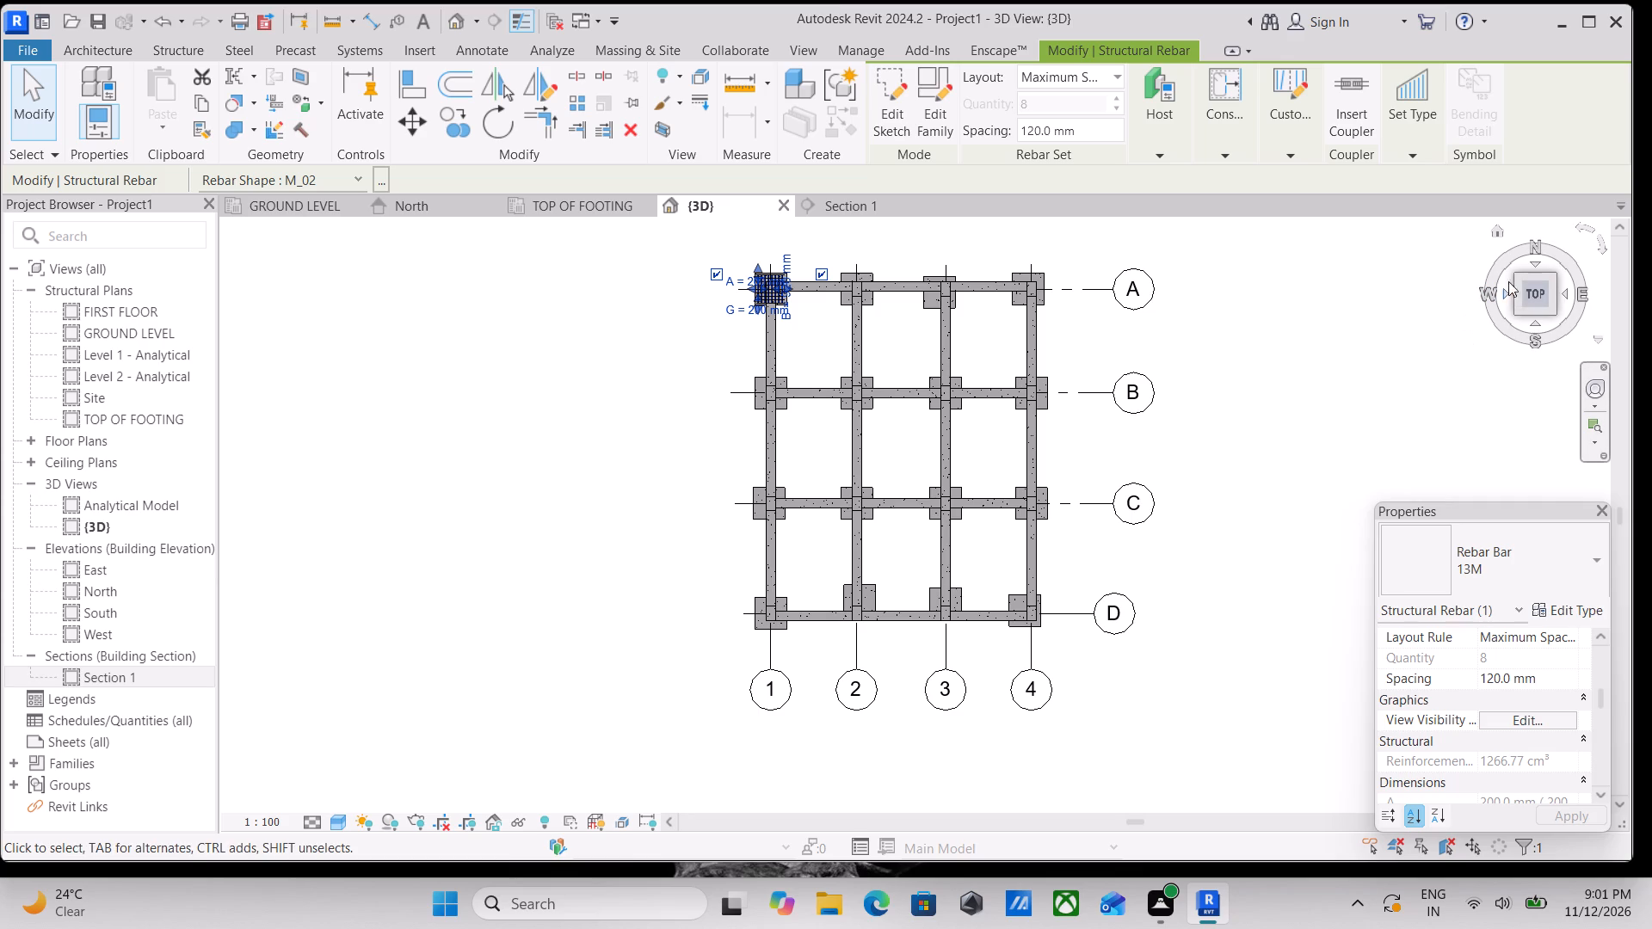
{"action": "left_click", "coordinate": [1514, 277]}
{"action": "scroll", "coordinate": [982, 605], "scroll_direction": "up", "scroll_amount": 1}
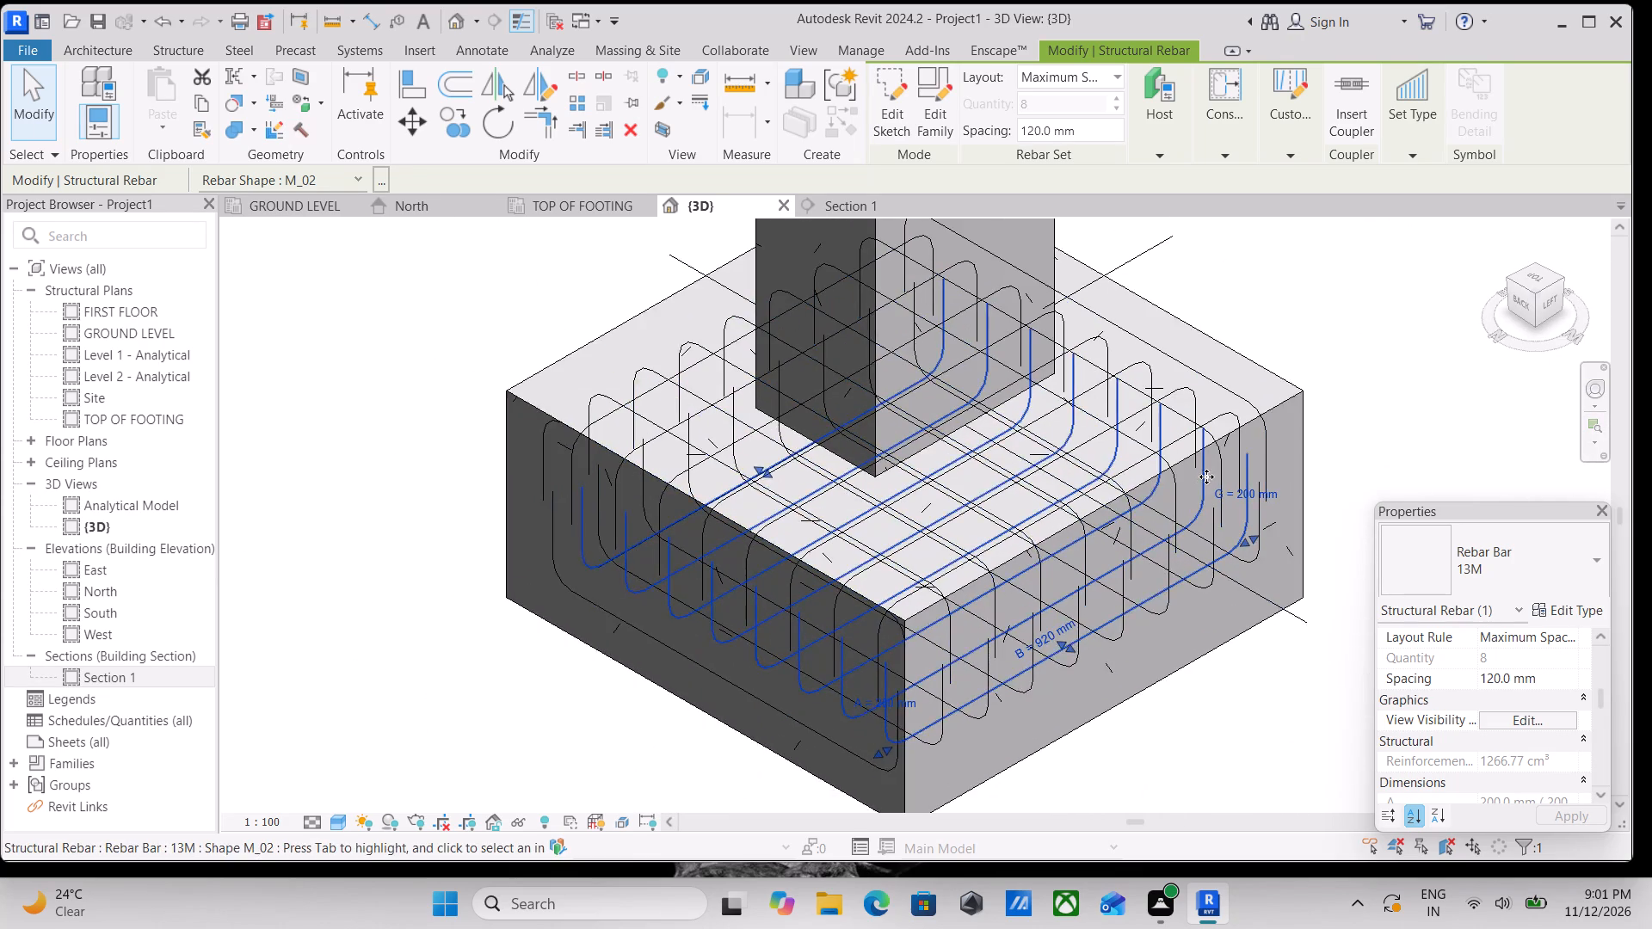
{"action": "scroll", "coordinate": [1193, 514], "scroll_direction": "down", "scroll_amount": 1}
{"action": "left_click", "coordinate": [345, 823]}
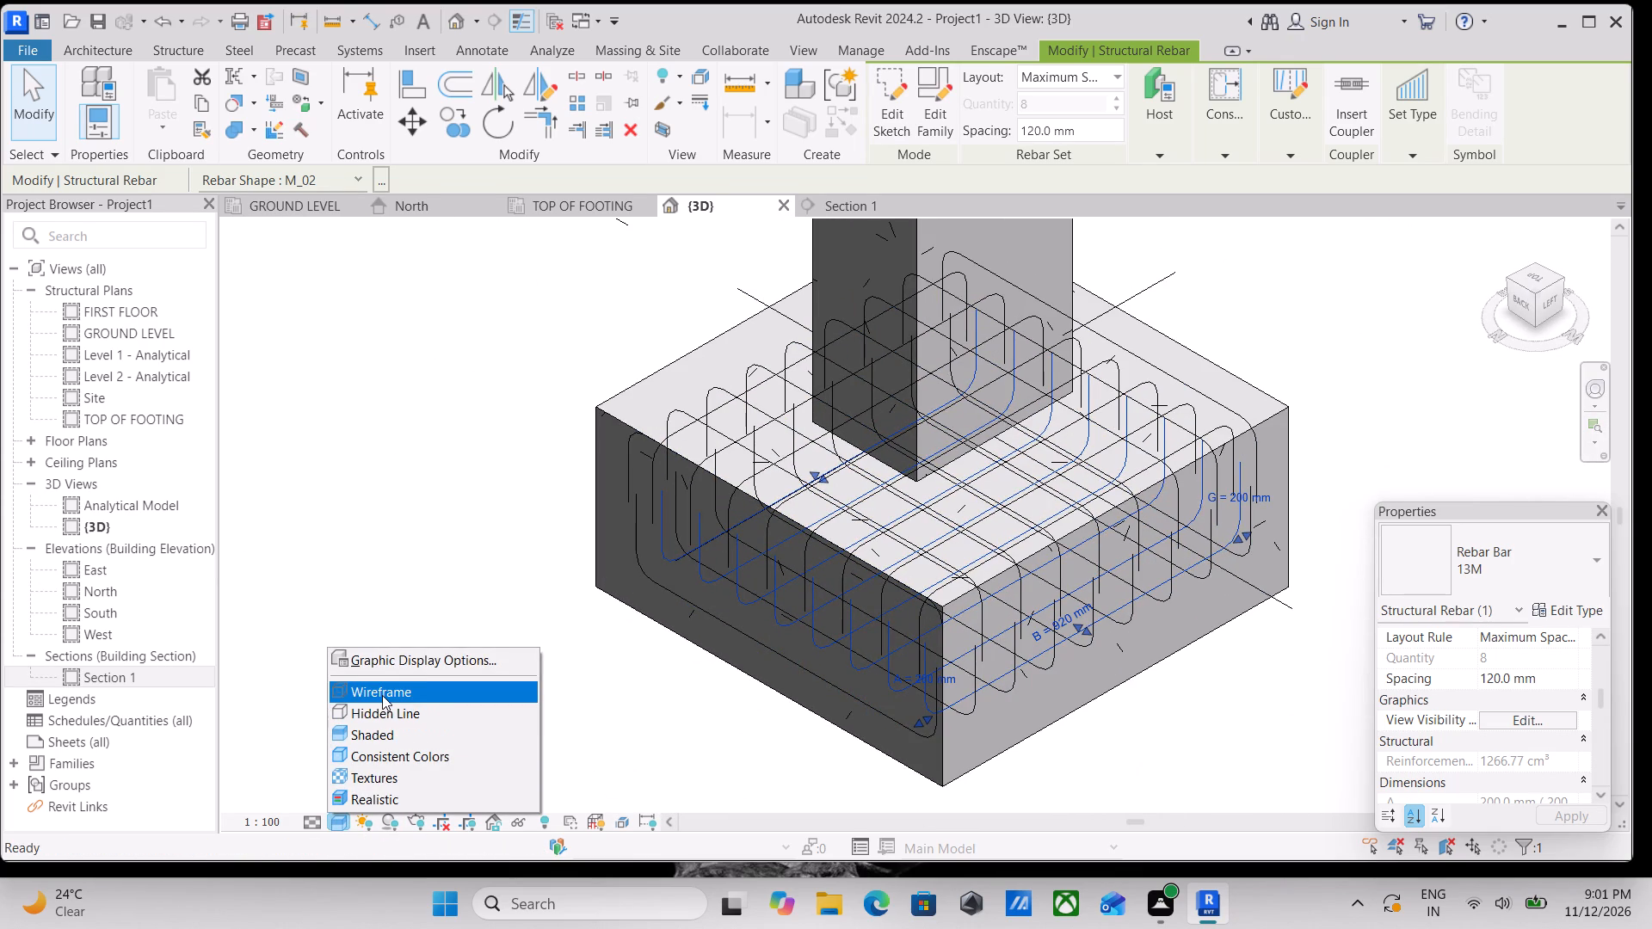
{"action": "left_click", "coordinate": [302, 815]}
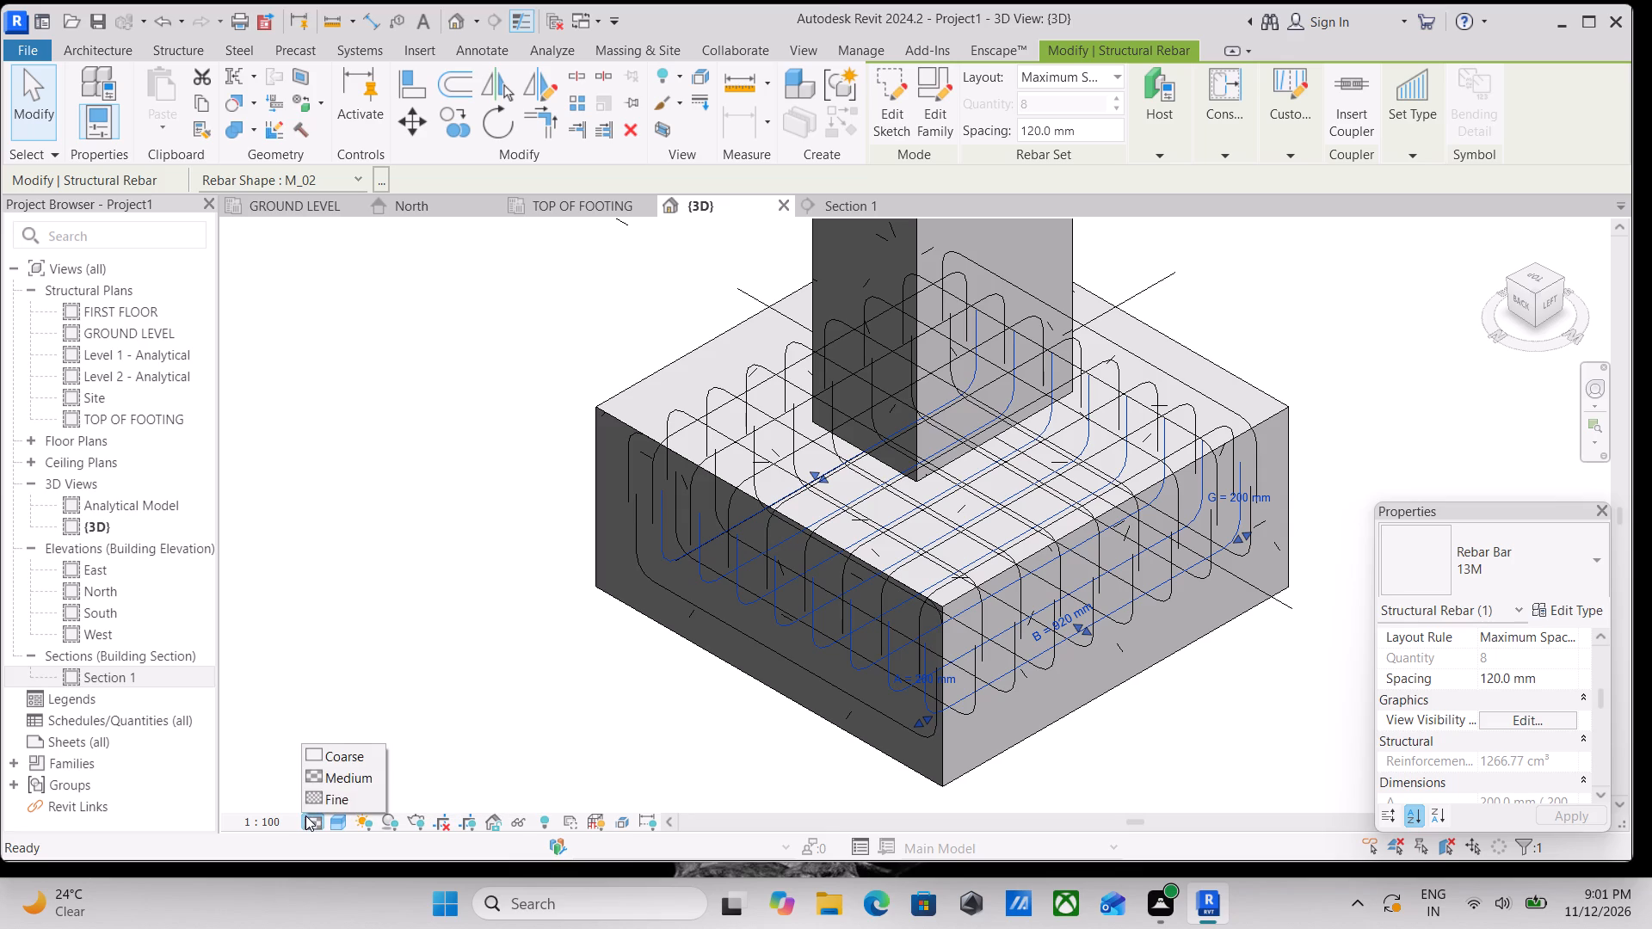
{"action": "left_click", "coordinate": [309, 798]}
Examine the A1 footing's reinforcement cage in the {3D} view and compare it with Section 1.
{"action": "scroll", "coordinate": [602, 712], "scroll_direction": "down", "scroll_amount": 2}
{"action": "middle_click_drag", "start_coordinate": [681, 662], "coordinate": [486, 671]}
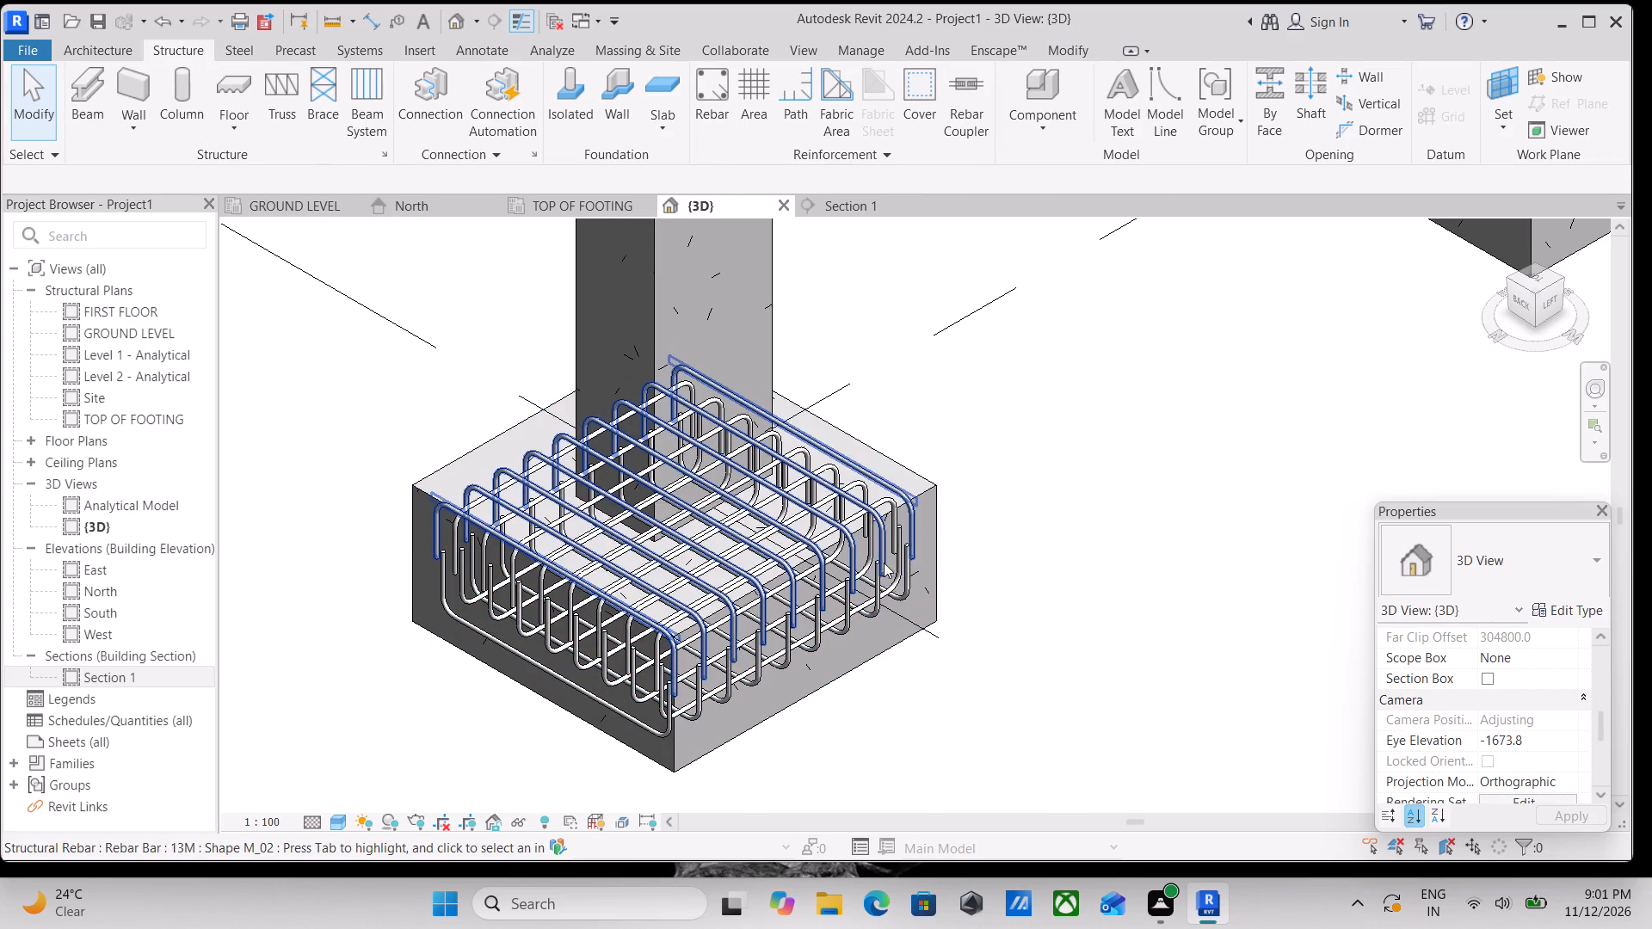
{"action": "left_click", "coordinate": [944, 514]}
{"action": "scroll", "coordinate": [946, 531], "scroll_direction": "down", "scroll_amount": 2}
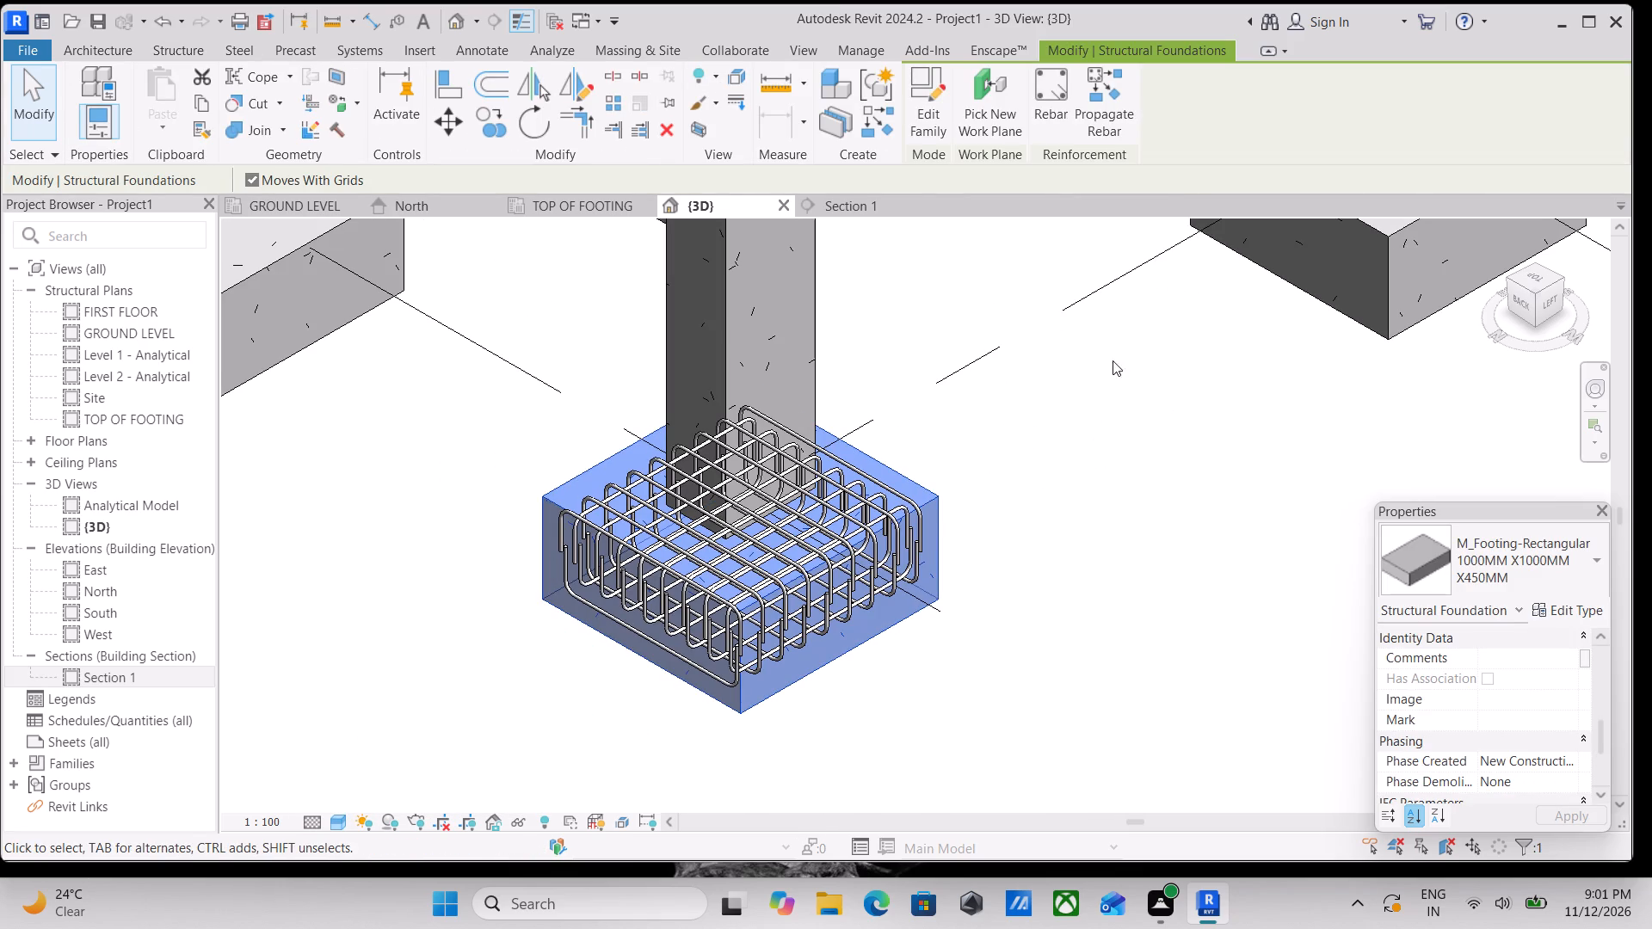
{"action": "scroll", "coordinate": [1029, 501], "scroll_direction": "down", "scroll_amount": 2}
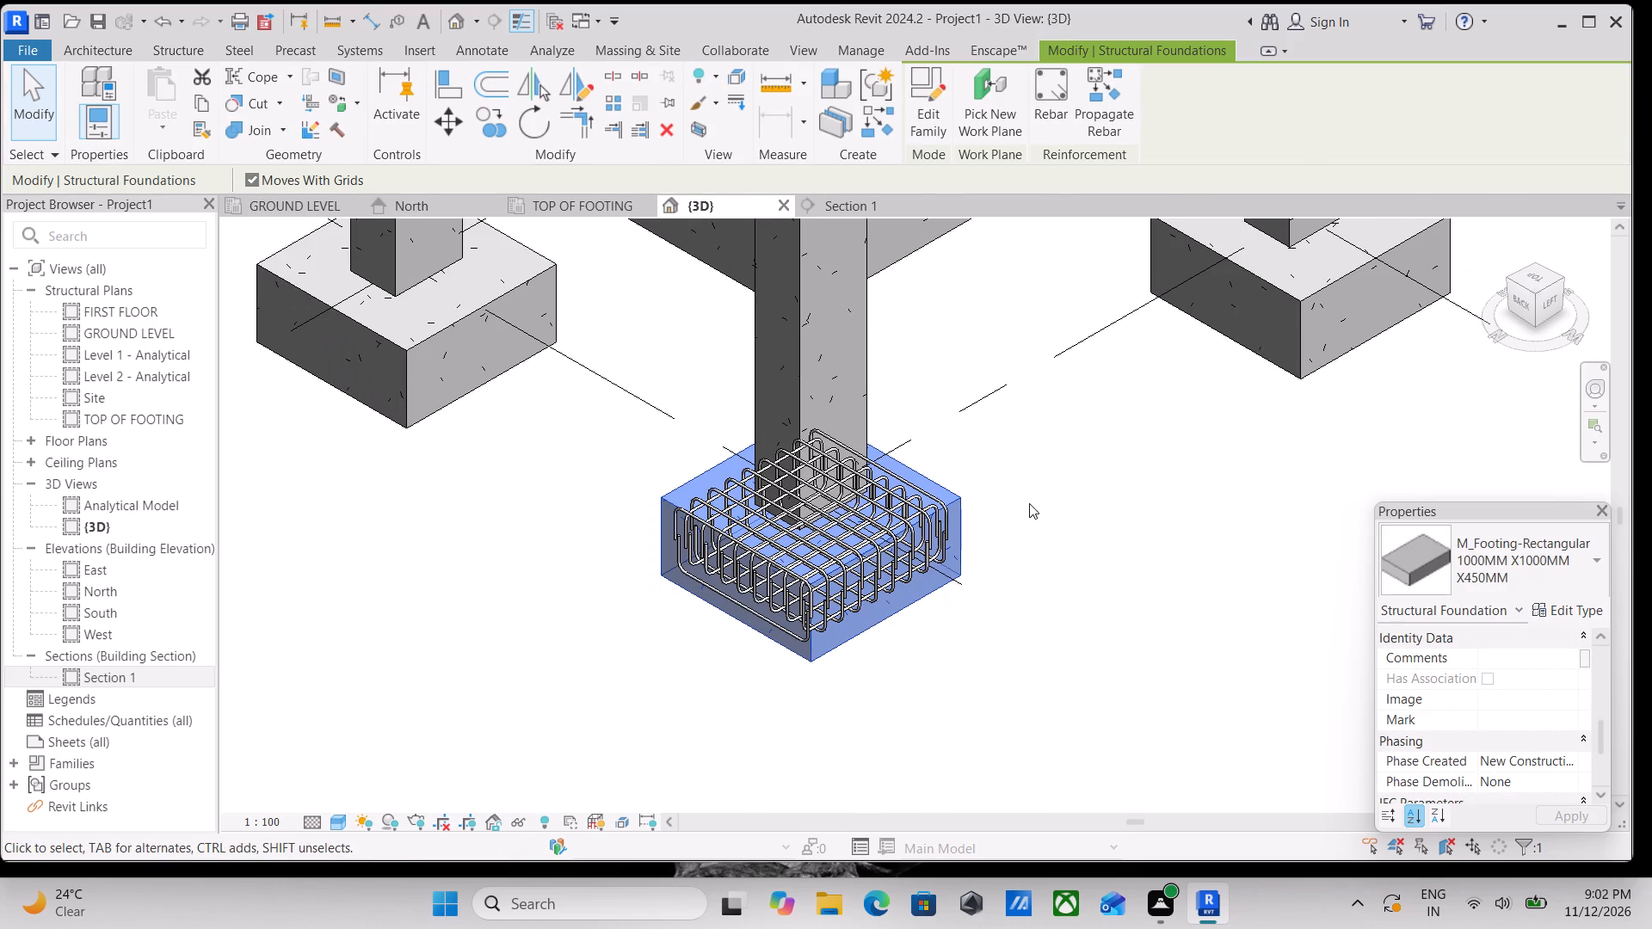
{"action": "key", "text": "Escape"}
{"action": "scroll", "coordinate": [1026, 503], "scroll_direction": "down", "scroll_amount": 4}
{"action": "key", "text": "Escape"}
{"action": "middle_click_drag", "start_coordinate": [1022, 510], "coordinate": [959, 634]}
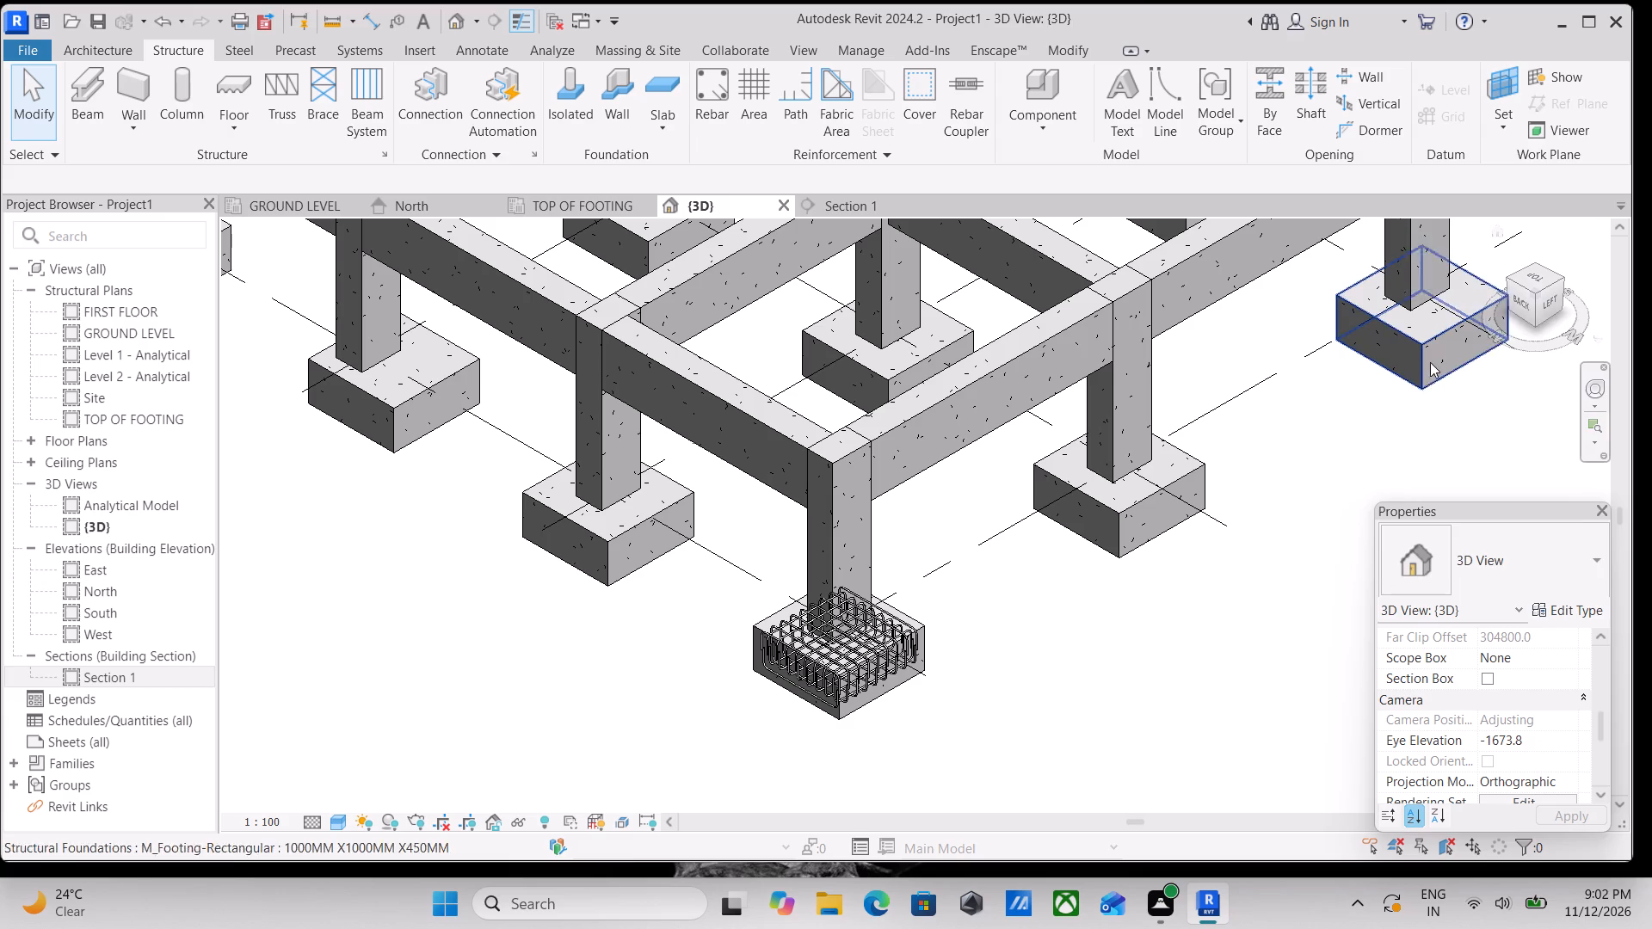
{"action": "left_click", "coordinate": [847, 200]}
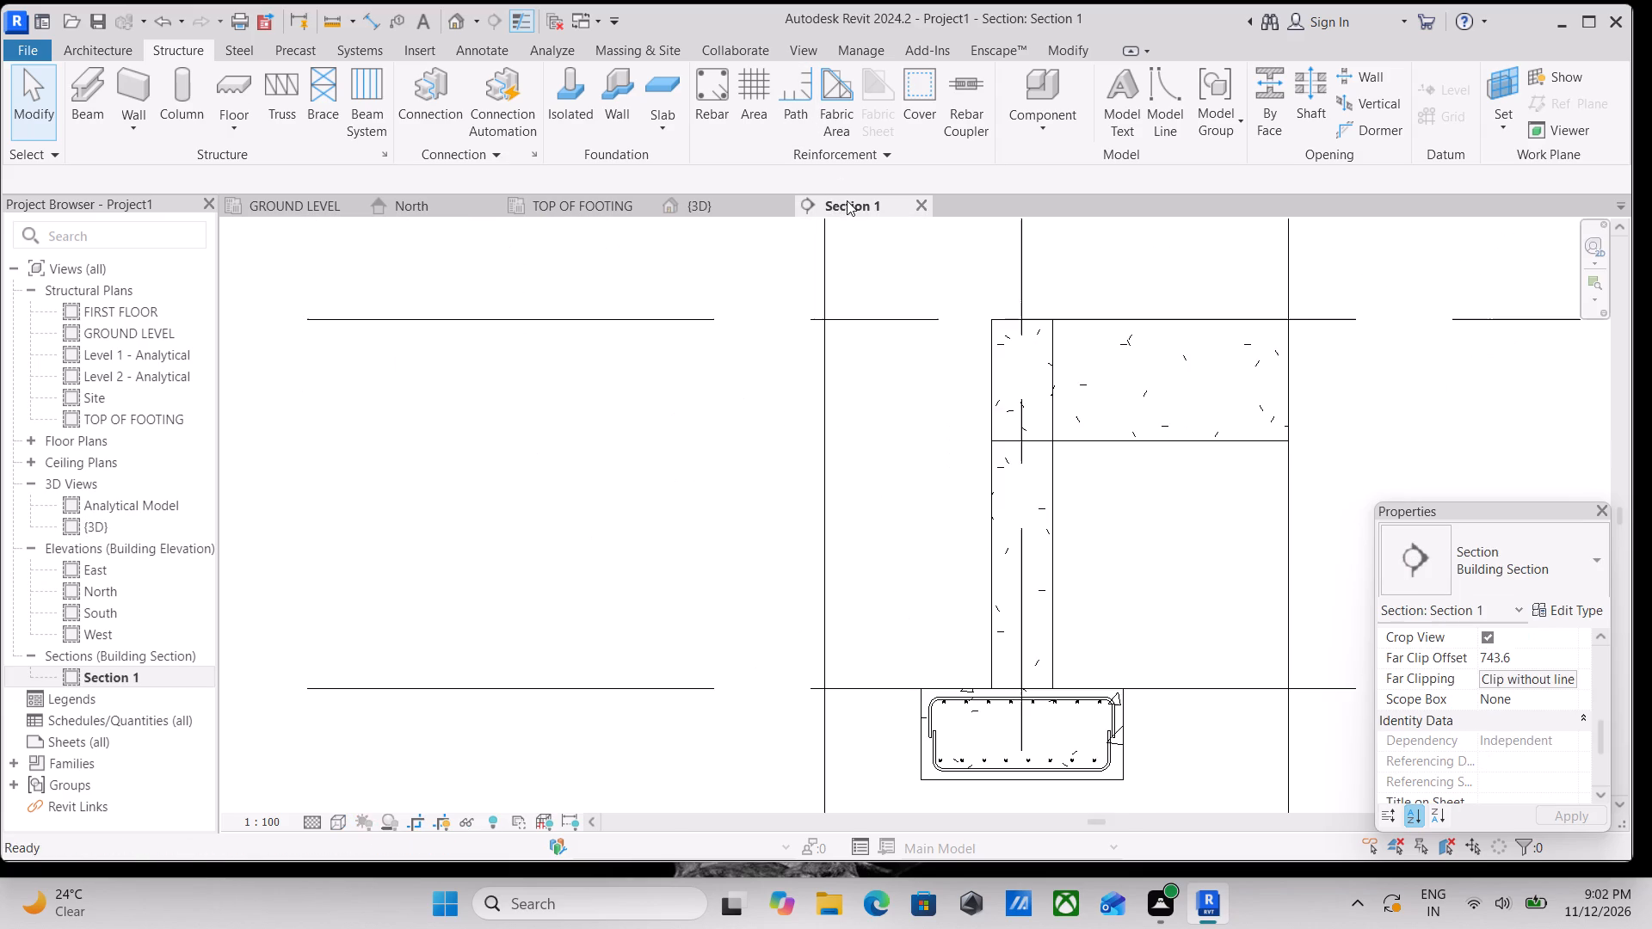
{"action": "scroll", "coordinate": [894, 354], "scroll_direction": "down", "scroll_amount": 5}
{"action": "left_click", "coordinate": [727, 208]}
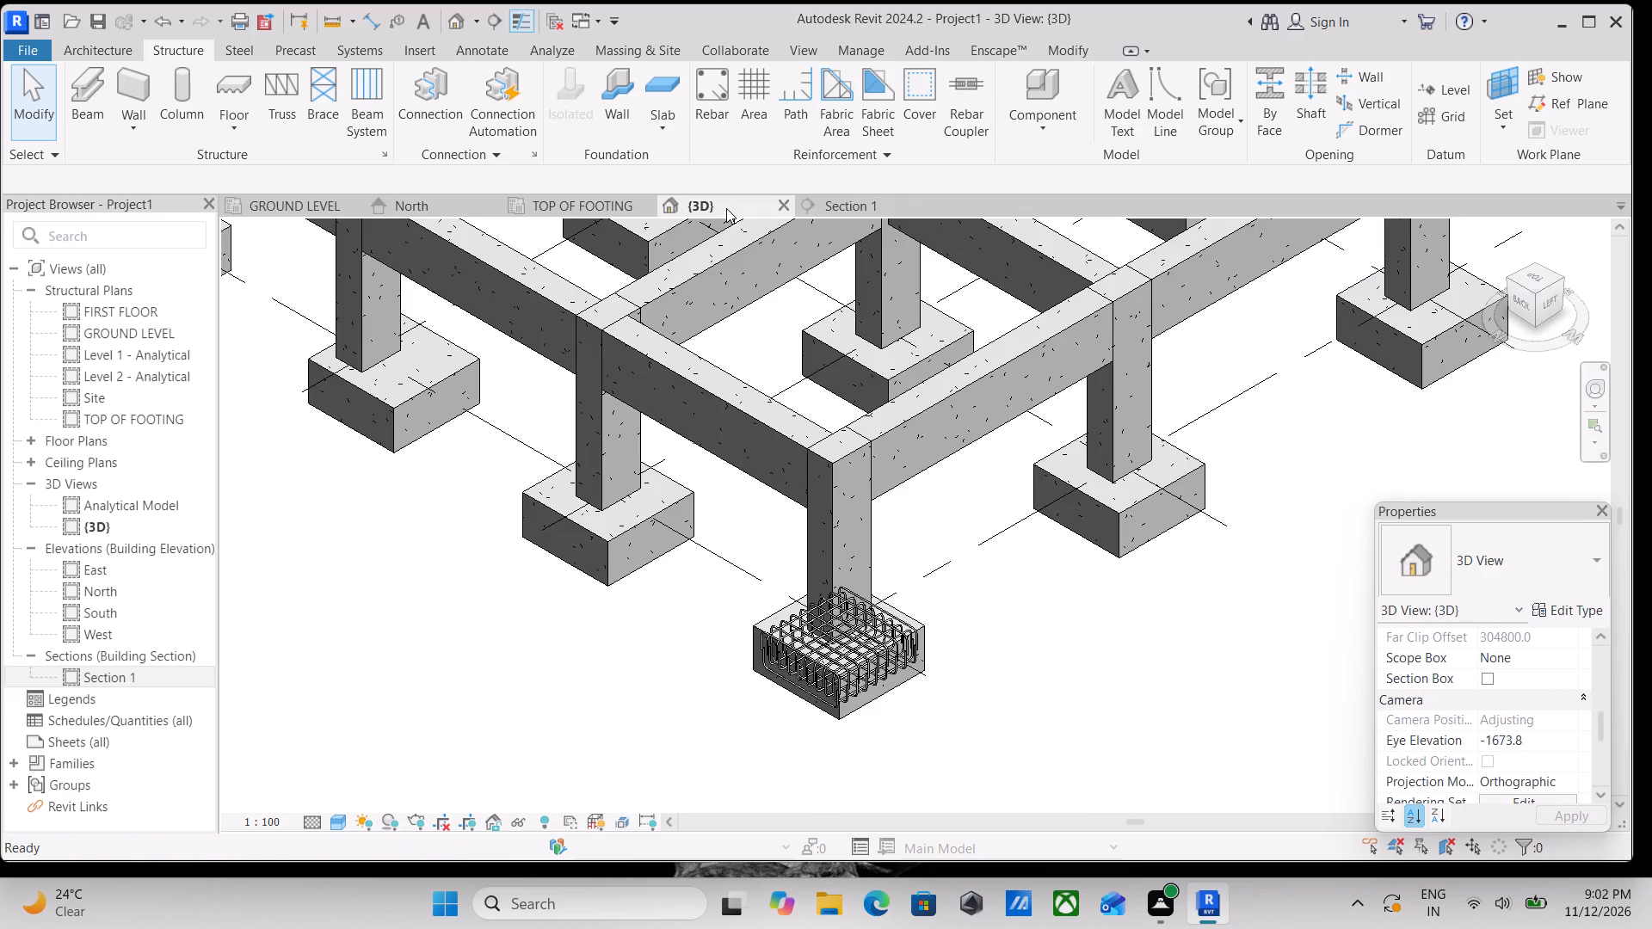
{"action": "scroll", "coordinate": [730, 293], "scroll_direction": "down", "scroll_amount": 1}
In the TOP OF FOOTING plan, nudge the Section 1 line upward until it cuts through the A1 column.
{"action": "left_click", "coordinate": [572, 203]}
{"action": "scroll", "coordinate": [672, 279], "scroll_direction": "down", "scroll_amount": 2}
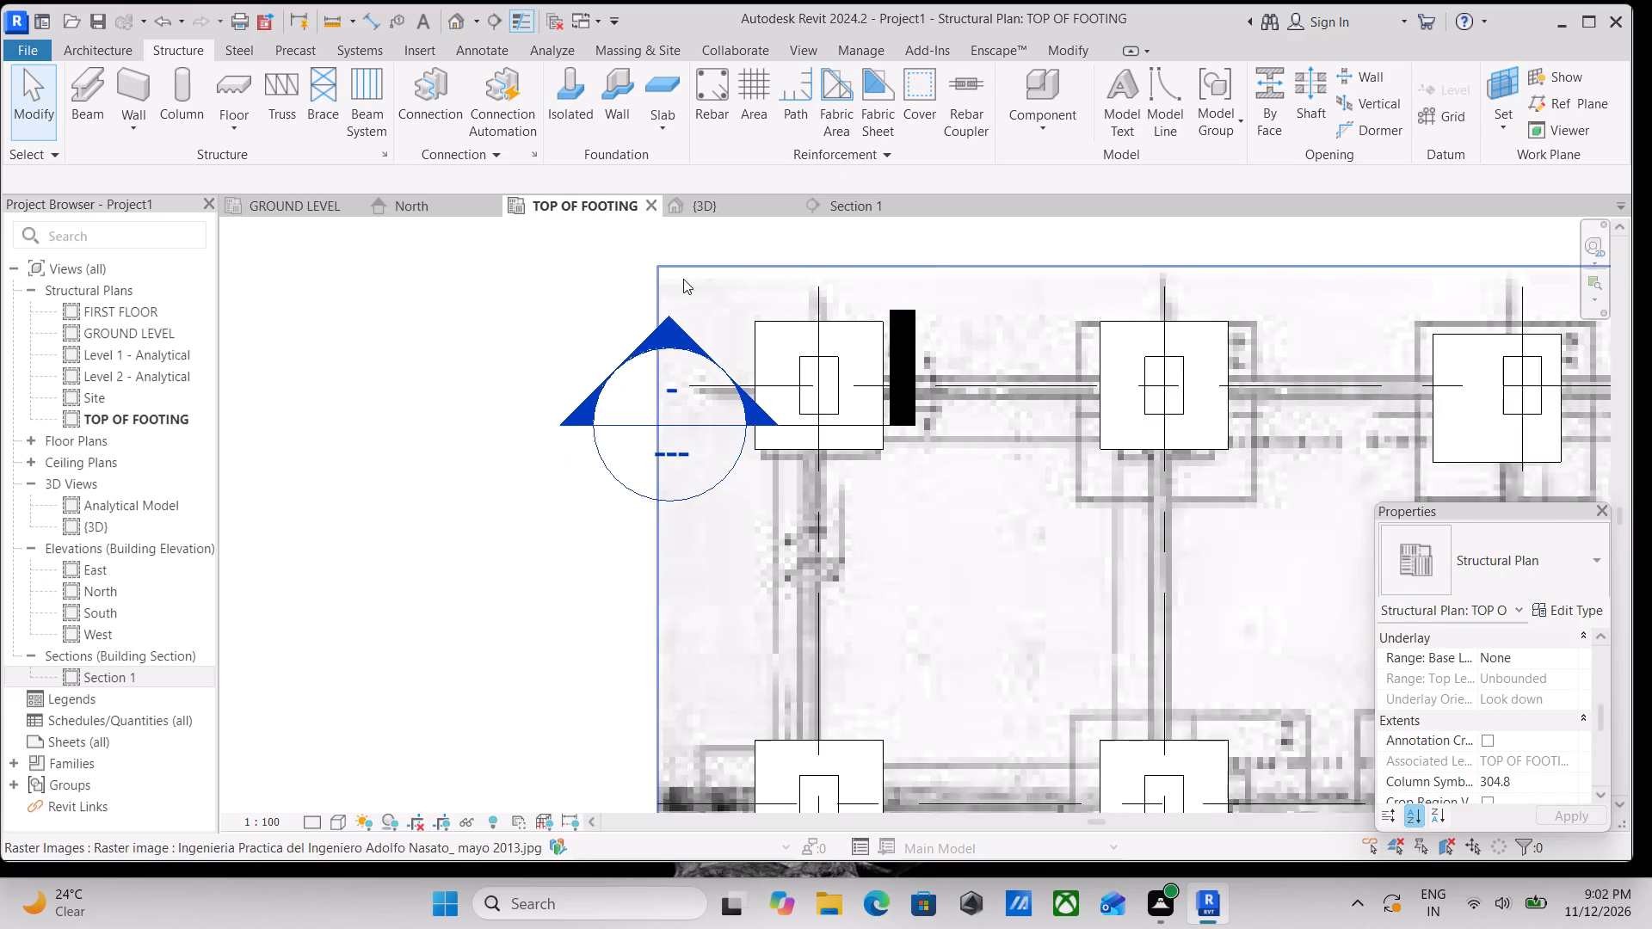
{"action": "scroll", "coordinate": [683, 279], "scroll_direction": "down", "scroll_amount": 1}
{"action": "middle_click_drag", "start_coordinate": [663, 283], "coordinate": [654, 301]}
{"action": "scroll", "coordinate": [742, 392], "scroll_direction": "up", "scroll_amount": 3}
{"action": "left_click", "coordinate": [730, 434]}
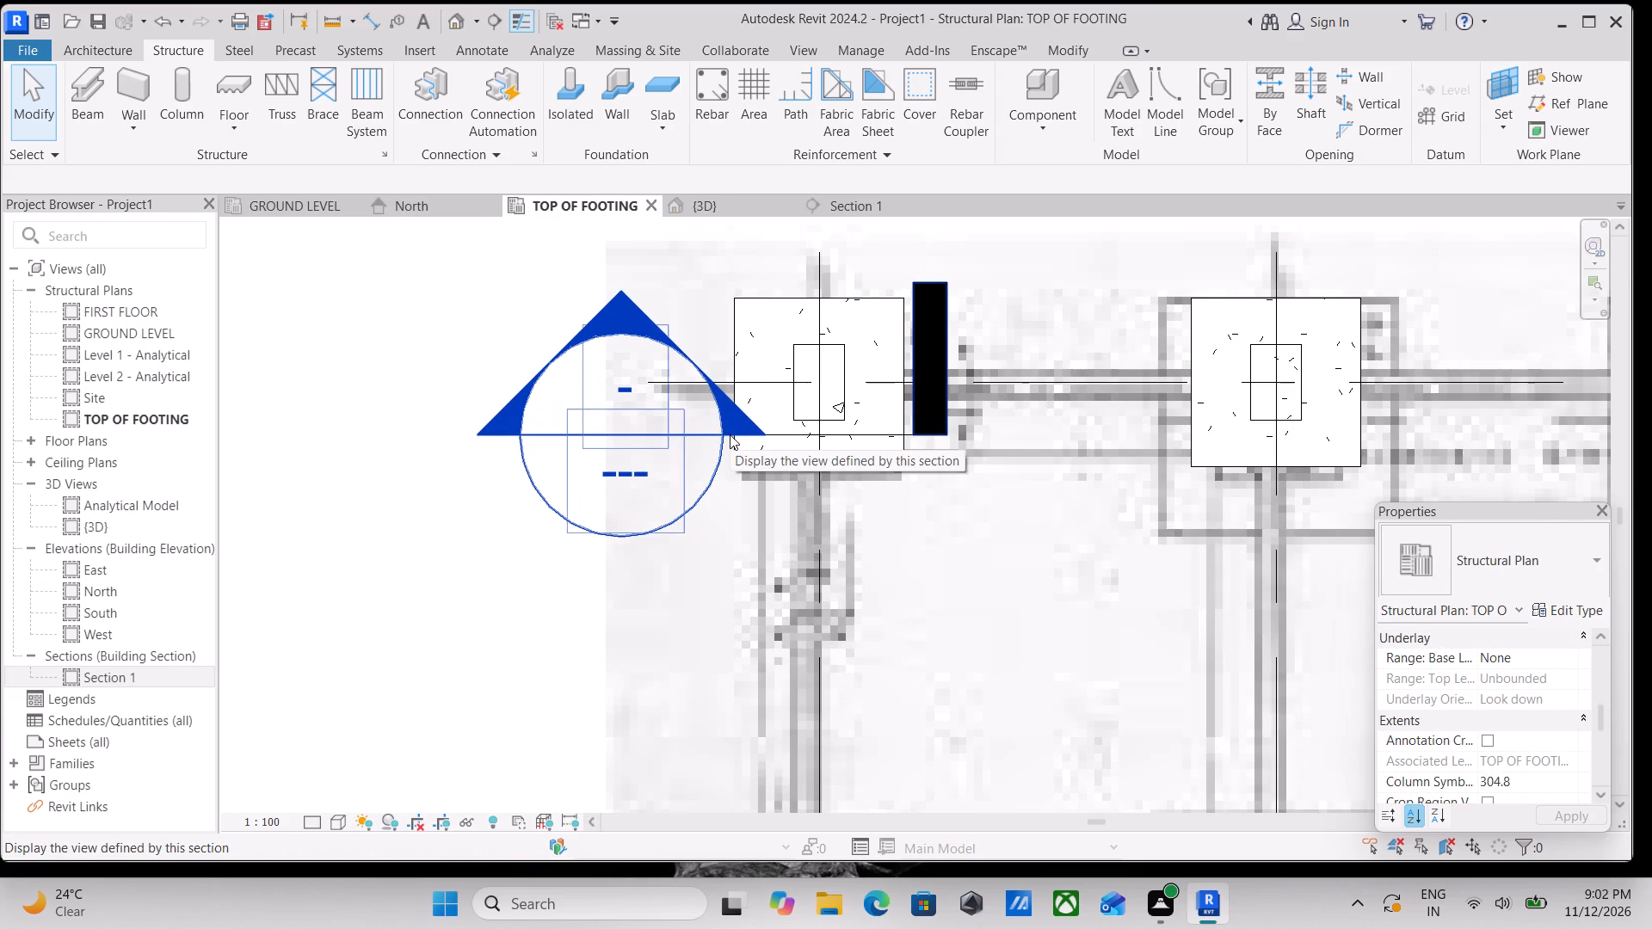
{"action": "scroll", "coordinate": [872, 472], "scroll_direction": "up", "scroll_amount": 5}
{"action": "left_click", "coordinate": [884, 423]}
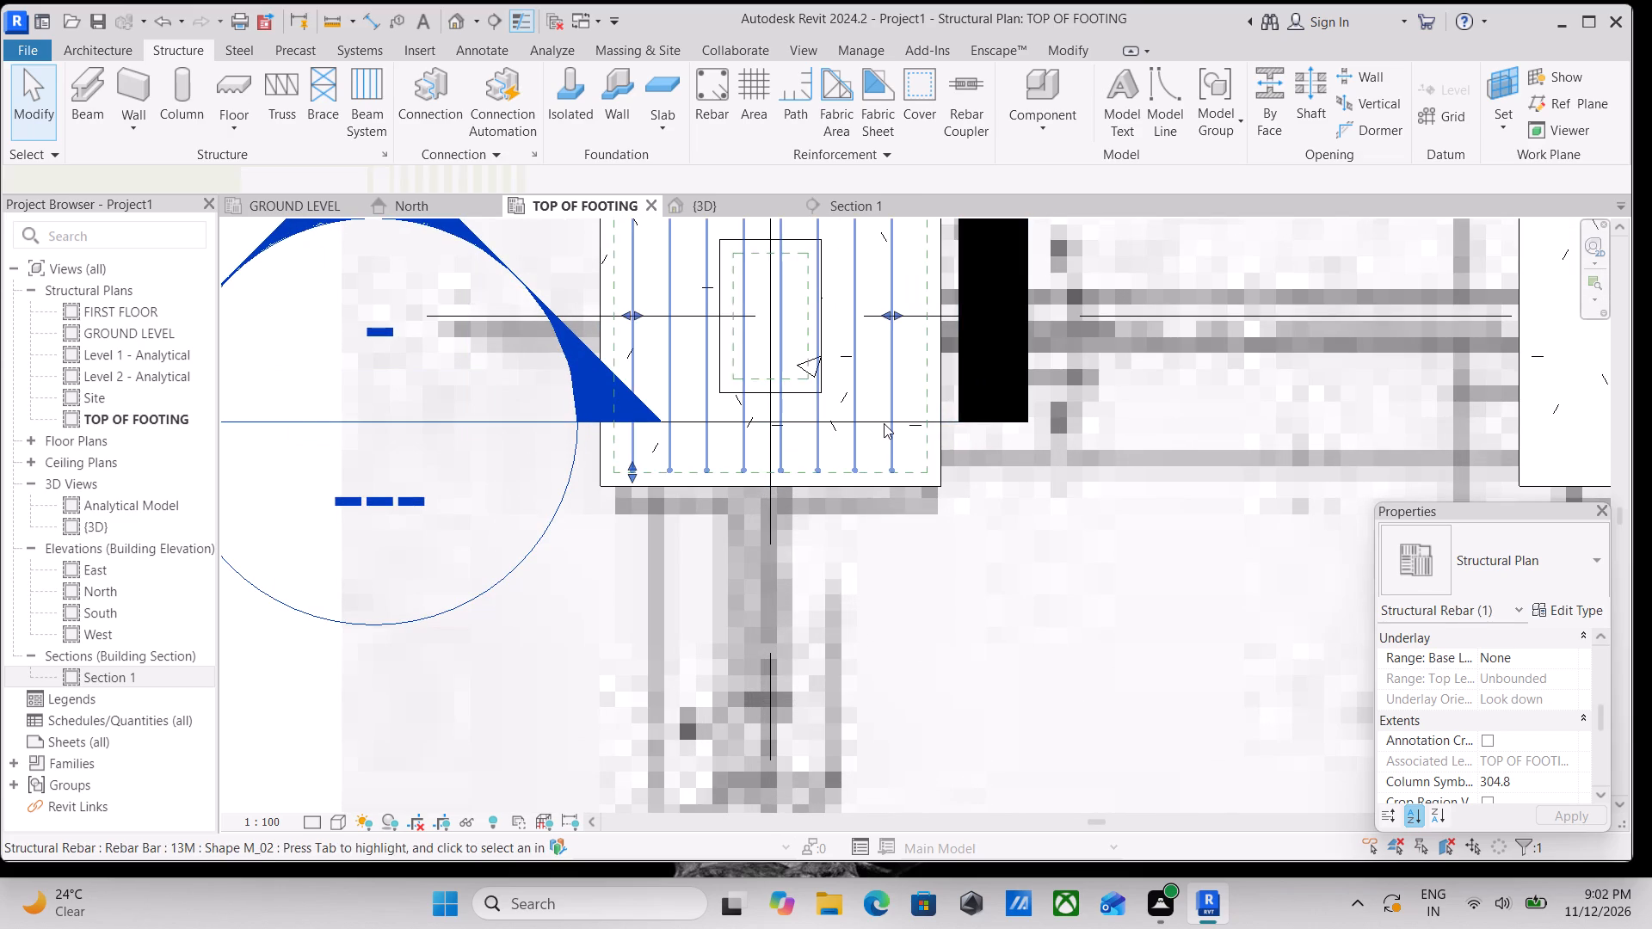
{"action": "scroll", "coordinate": [886, 424], "scroll_direction": "up", "scroll_amount": 2}
{"action": "left_click", "coordinate": [963, 424]}
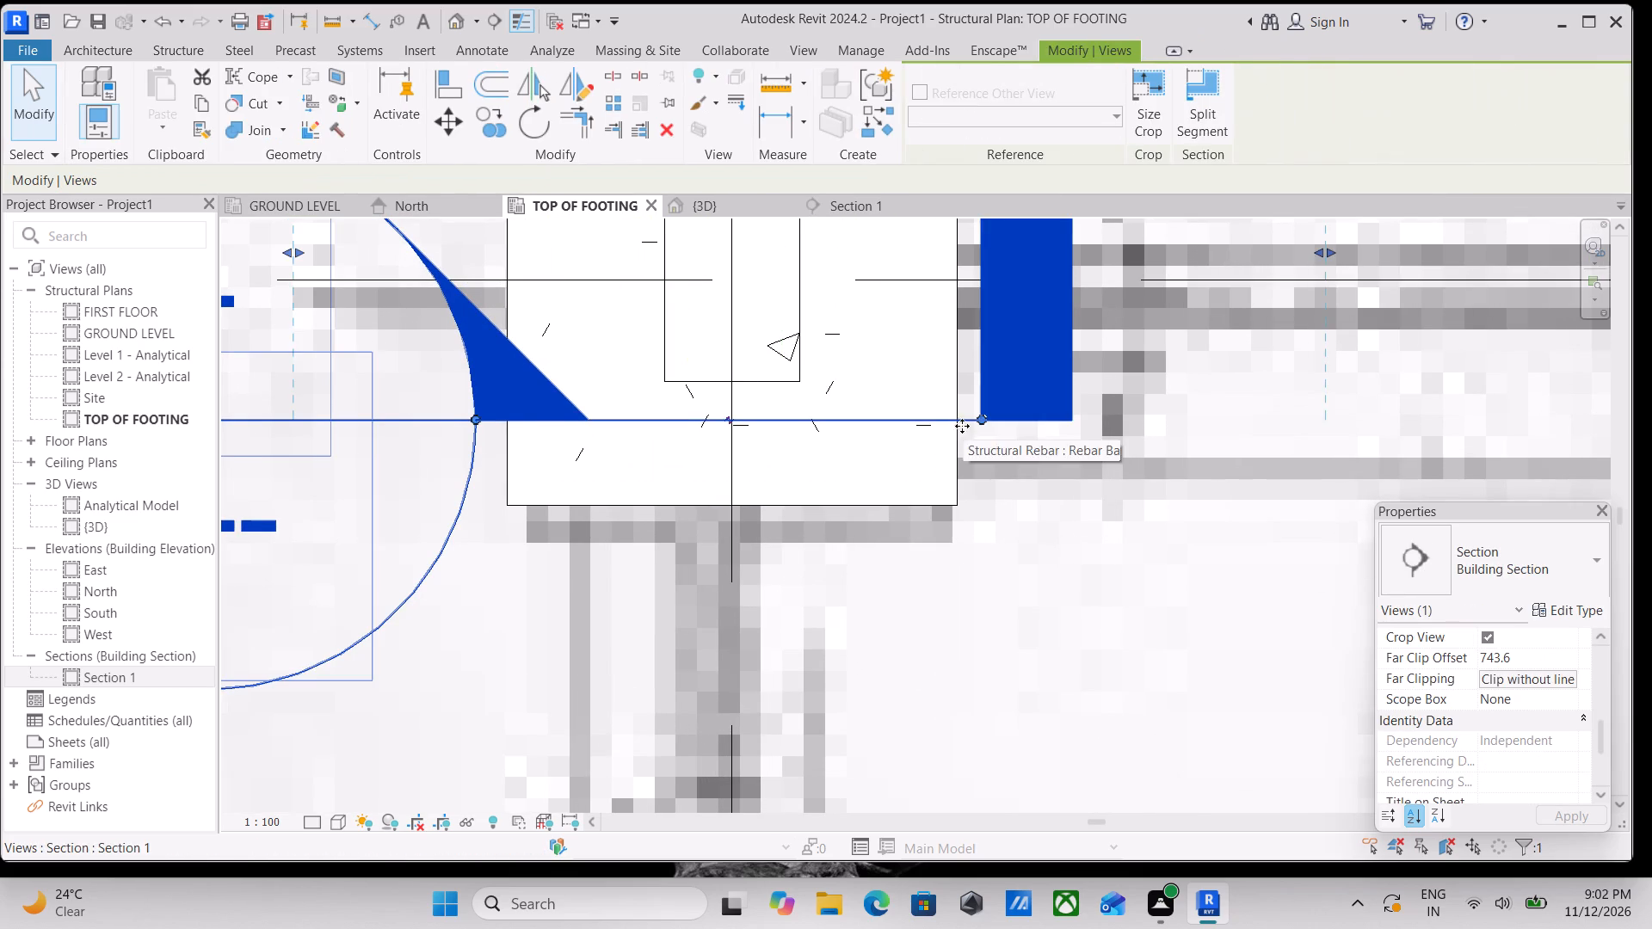
{"action": "middle_click_drag", "start_coordinate": [961, 429], "coordinate": [950, 489]}
{"action": "key", "text": "Up"}
{"action": "key", "text": "Up"}
{"action": "key", "text": "Up"}
{"action": "key", "text": "Up"}
{"action": "key", "text": "Up"}
{"action": "key", "text": "Up"}
{"action": "key", "text": "Up"}
{"action": "key", "text": "Up"}
{"action": "key", "text": "Up"}
{"action": "key", "text": "Up"}
{"action": "key", "text": "Up"}
{"action": "key", "text": "Up"}
{"action": "key", "text": "Up"}
{"action": "key", "text": "Up"}
{"action": "key", "text": "Up"}
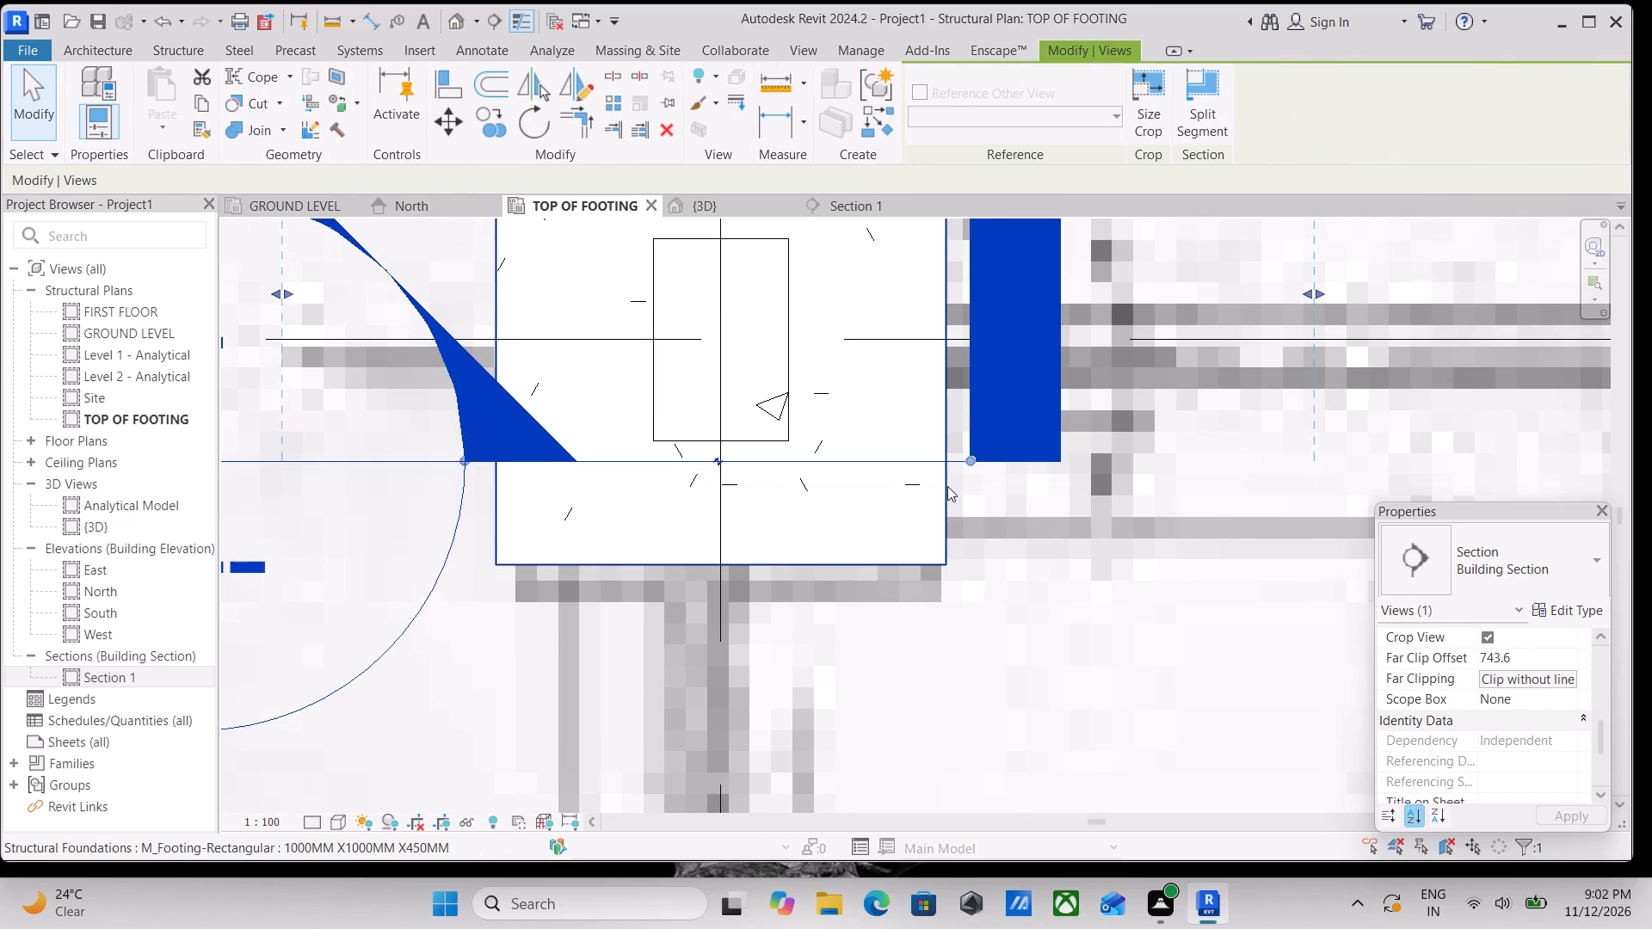
{"action": "key", "text": "Up"}
{"action": "key", "text": "Up"}
Shorten the Section 1 line at both ends so it spans roughly the width of the A1 footing.
{"action": "scroll", "coordinate": [947, 486], "scroll_direction": "down", "scroll_amount": 4}
{"action": "middle_click_drag", "start_coordinate": [947, 486], "coordinate": [945, 544]}
{"action": "scroll", "coordinate": [946, 538], "scroll_direction": "up", "scroll_amount": 3}
{"action": "scroll", "coordinate": [955, 468], "scroll_direction": "up", "scroll_amount": 2}
{"action": "left_click_drag", "start_coordinate": [961, 472], "coordinate": [942, 475]}
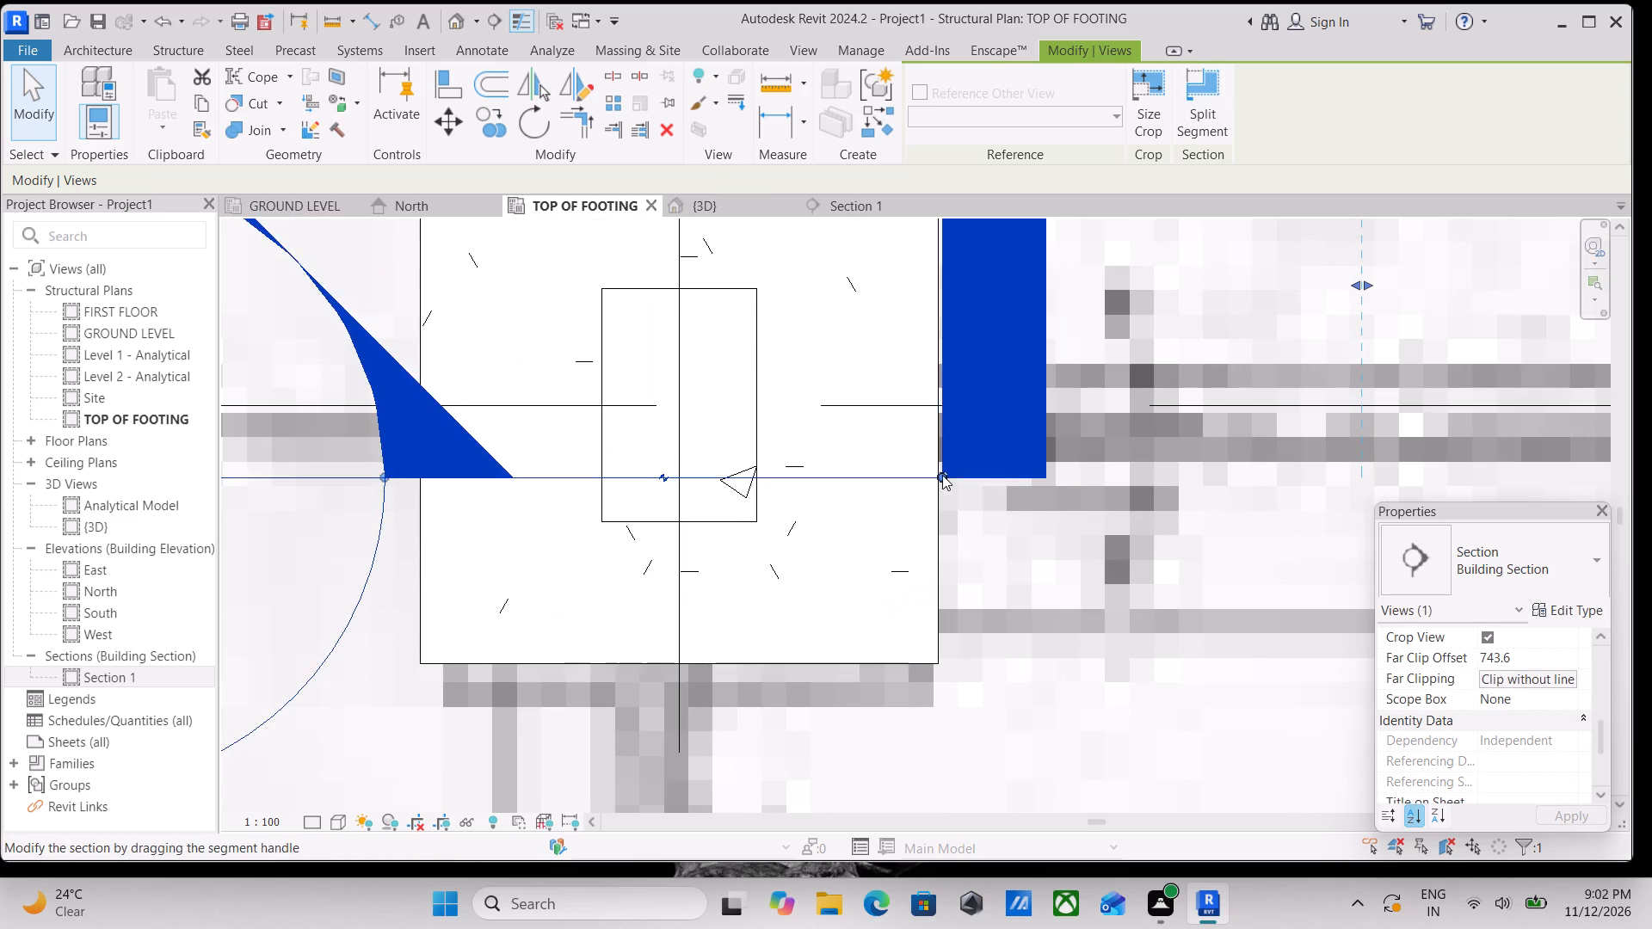
{"action": "middle_click_drag", "start_coordinate": [901, 477], "coordinate": [999, 517]}
{"action": "scroll", "coordinate": [779, 522], "scroll_direction": "down", "scroll_amount": 1}
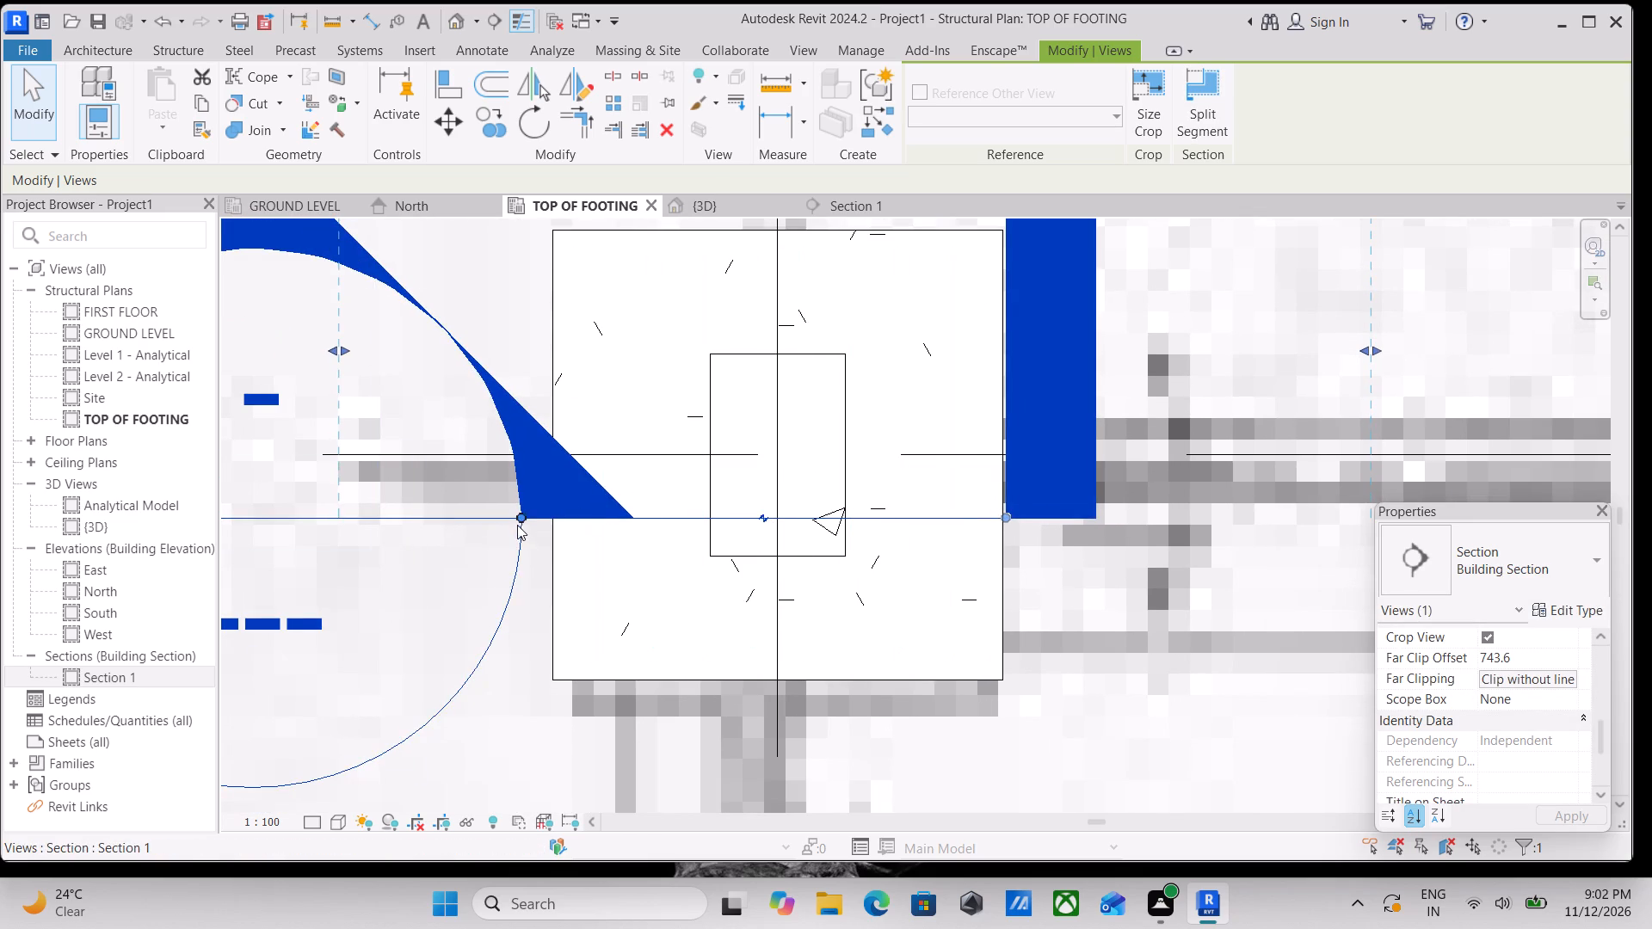
{"action": "left_click_drag", "start_coordinate": [517, 525], "coordinate": [582, 539]}
{"action": "scroll", "coordinate": [671, 527], "scroll_direction": "down", "scroll_amount": 3}
{"action": "middle_click", "coordinate": [673, 527]}
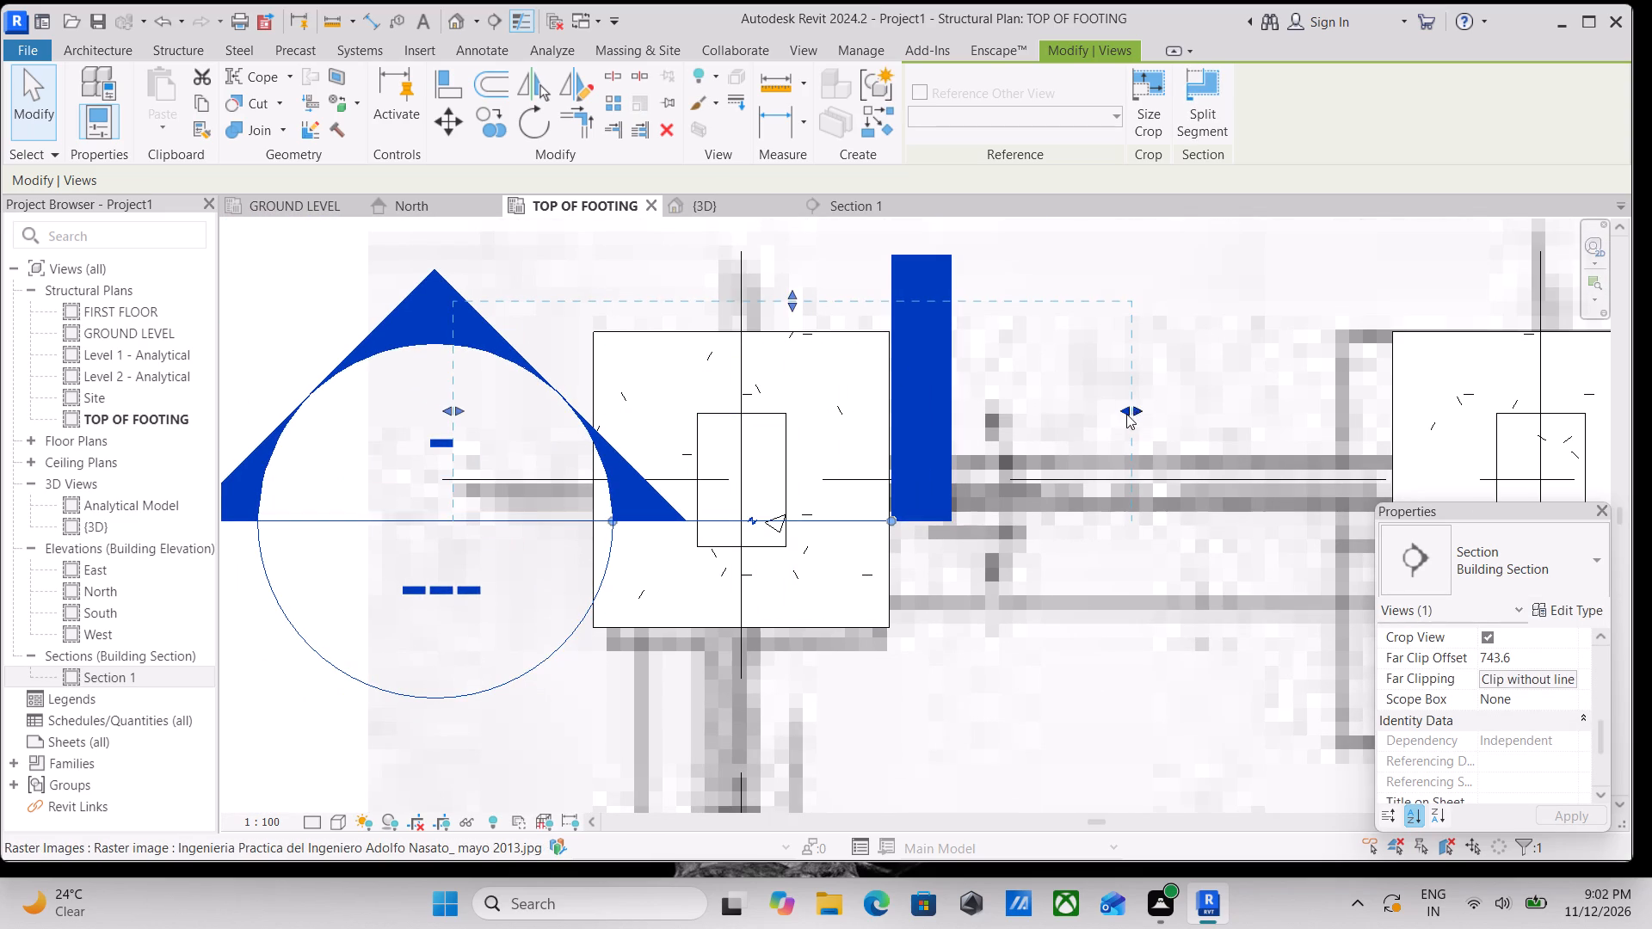
Shrink Section 1's view extents to the A1 column's sides and far face, with a far clip offset of about 380 mm.
{"action": "left_click_drag", "start_coordinate": [1126, 414], "coordinate": [798, 458]}
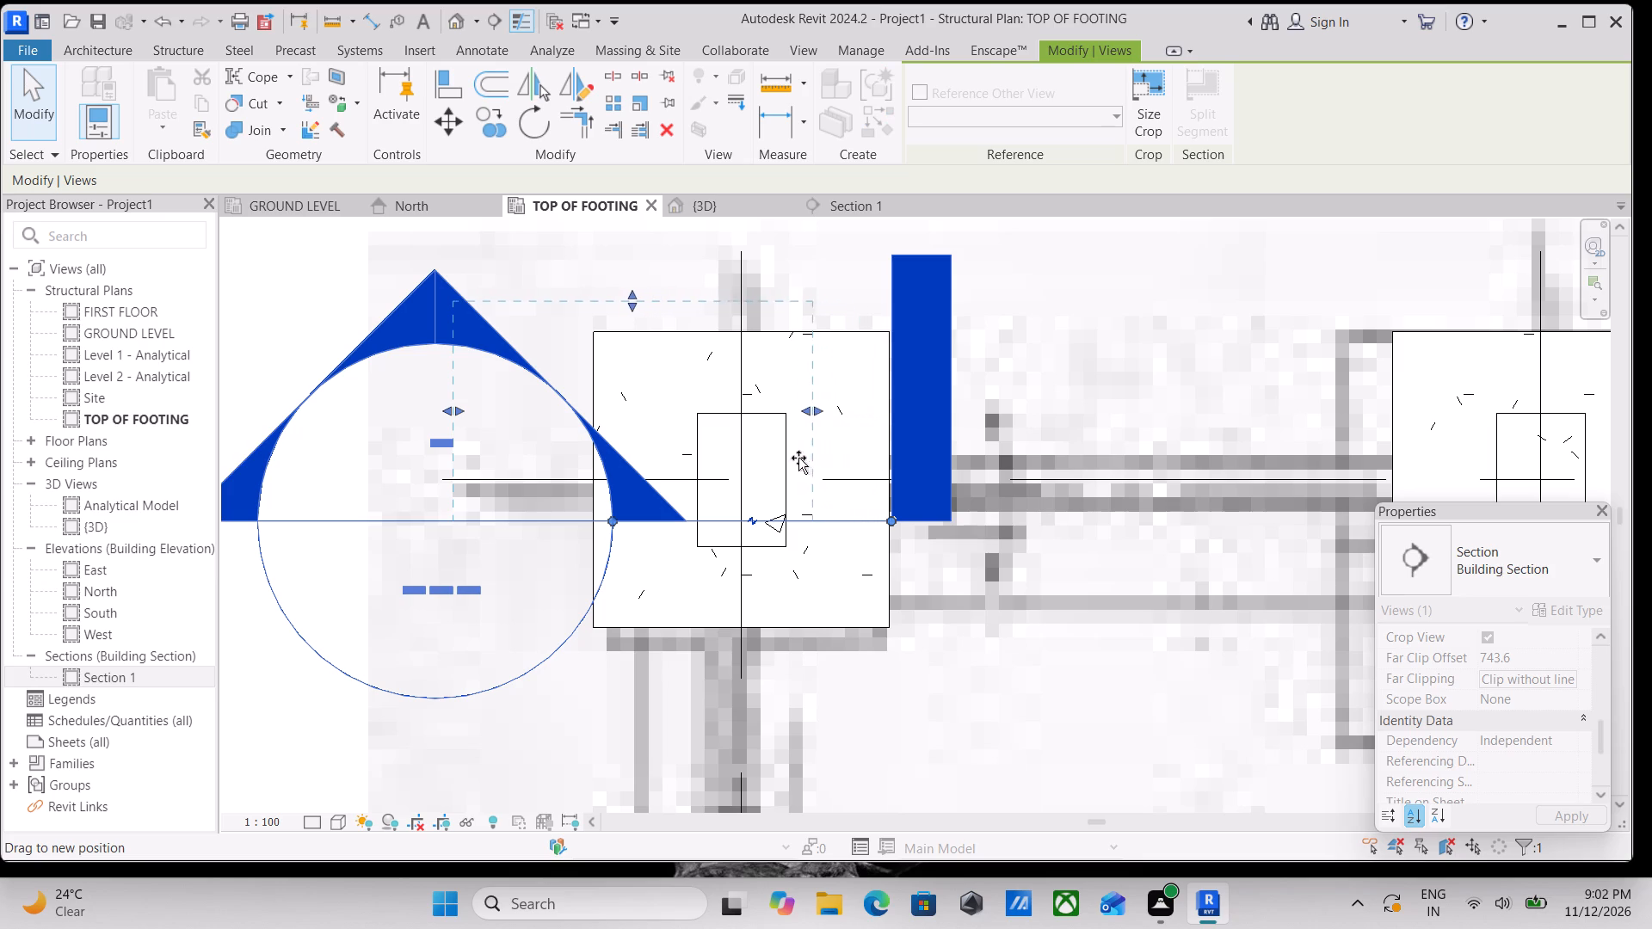
{"action": "left_click_drag", "start_coordinate": [798, 458], "coordinate": [779, 457]}
{"action": "left_click_drag", "start_coordinate": [459, 409], "coordinate": [558, 421]}
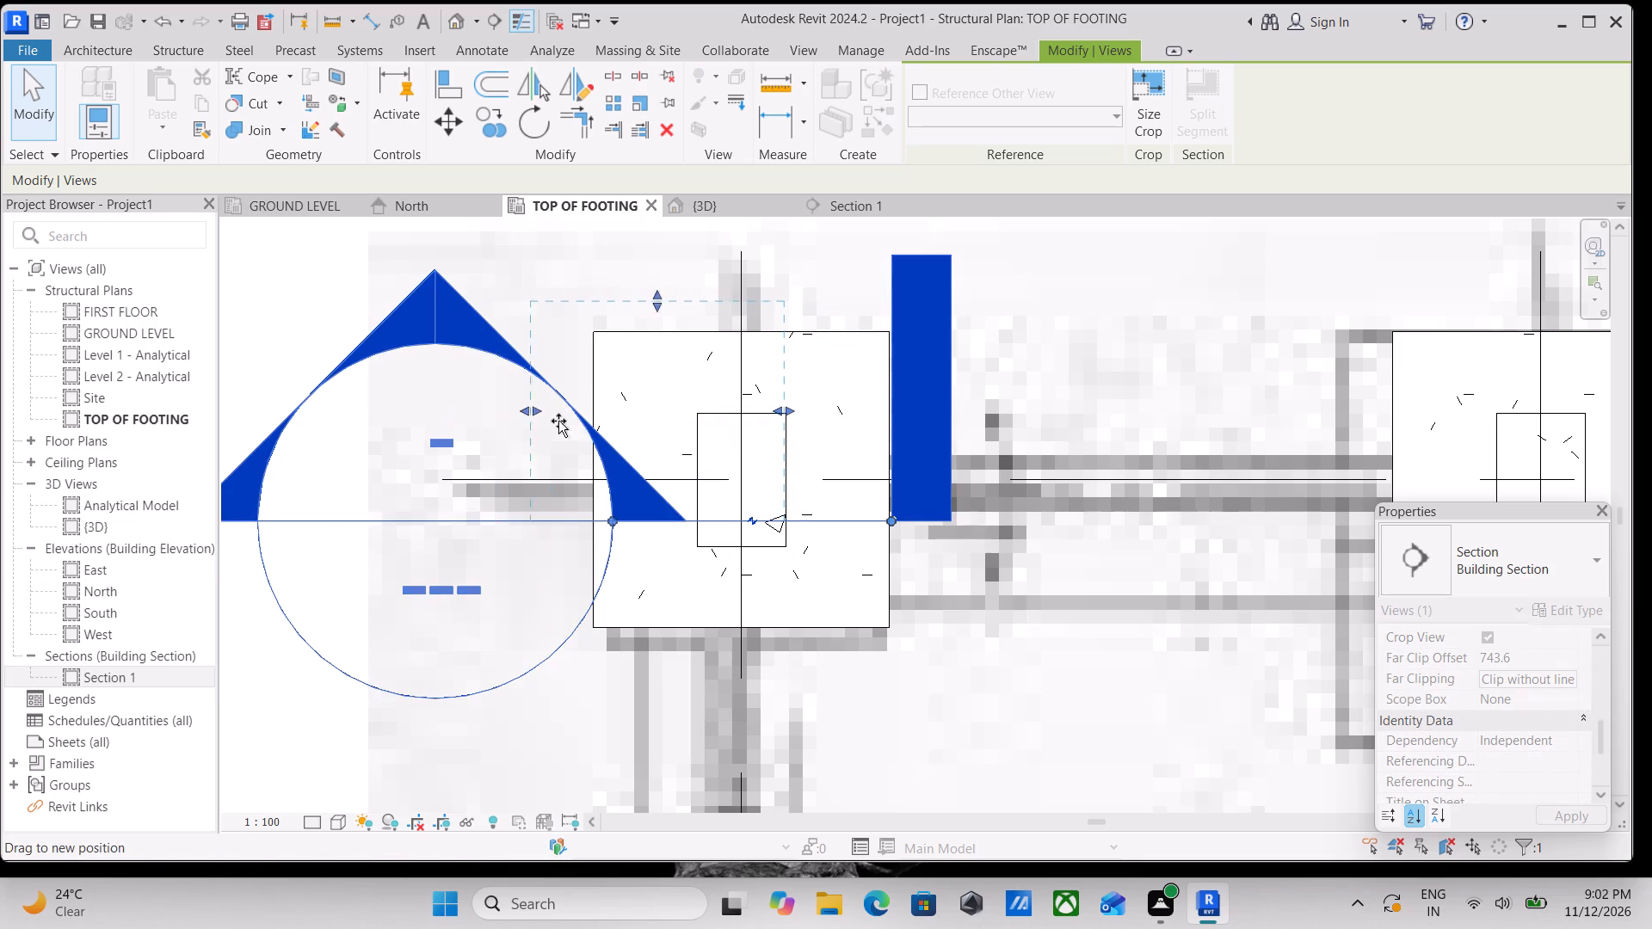
{"action": "left_click_drag", "start_coordinate": [558, 421], "coordinate": [707, 443]}
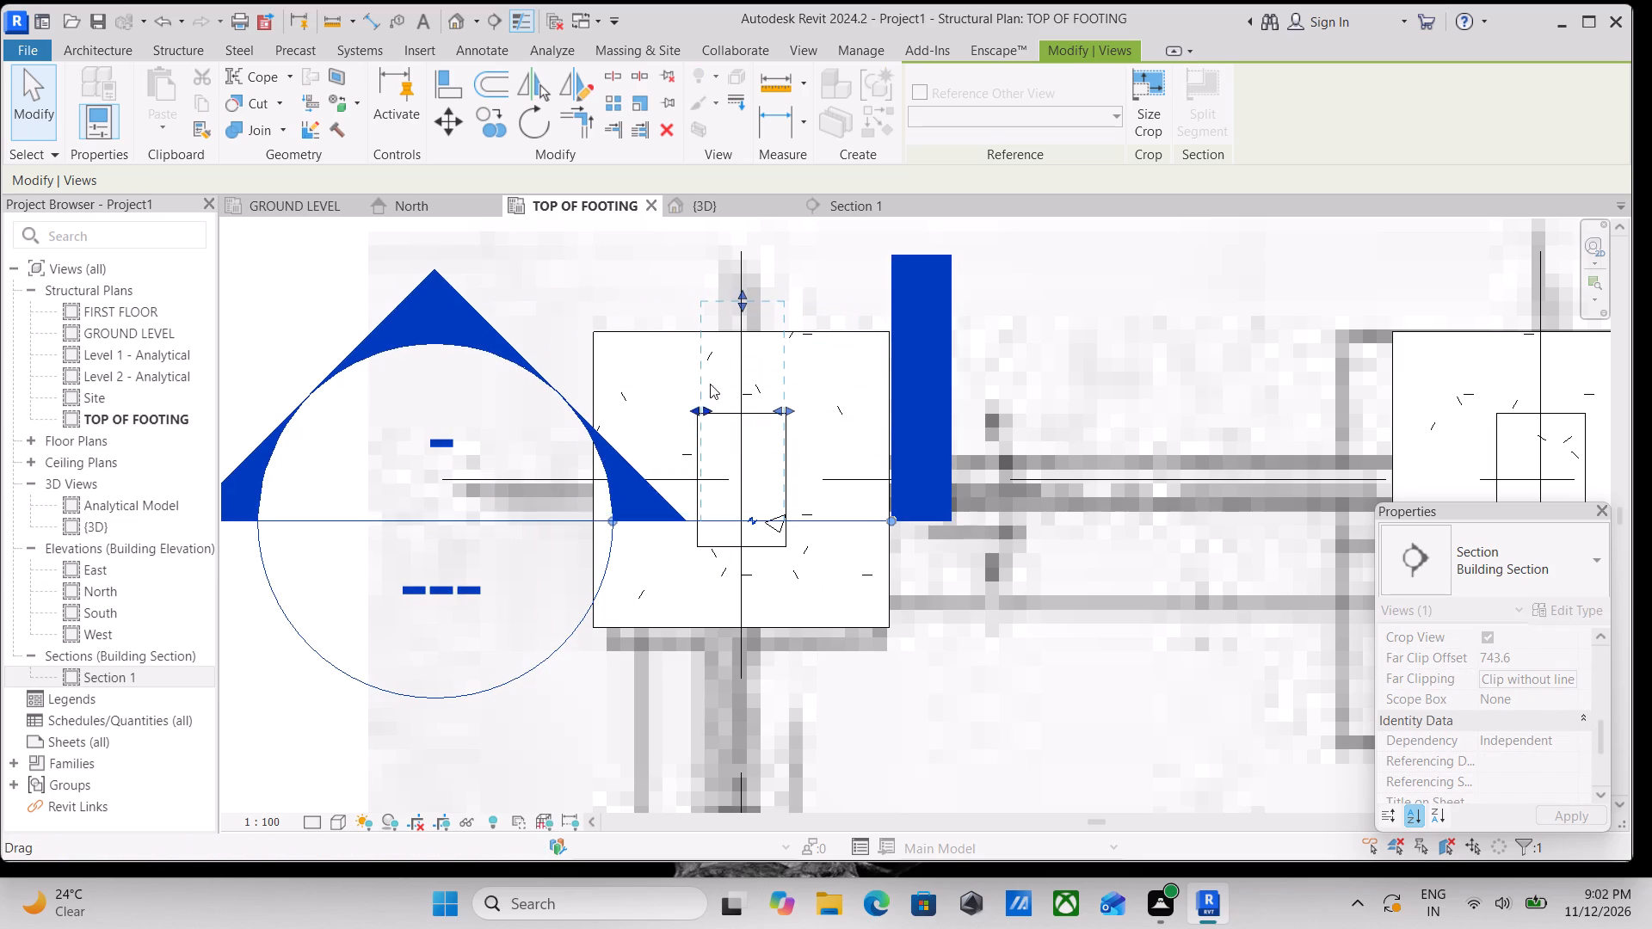
{"action": "left_click_drag", "start_coordinate": [737, 304], "coordinate": [750, 411]}
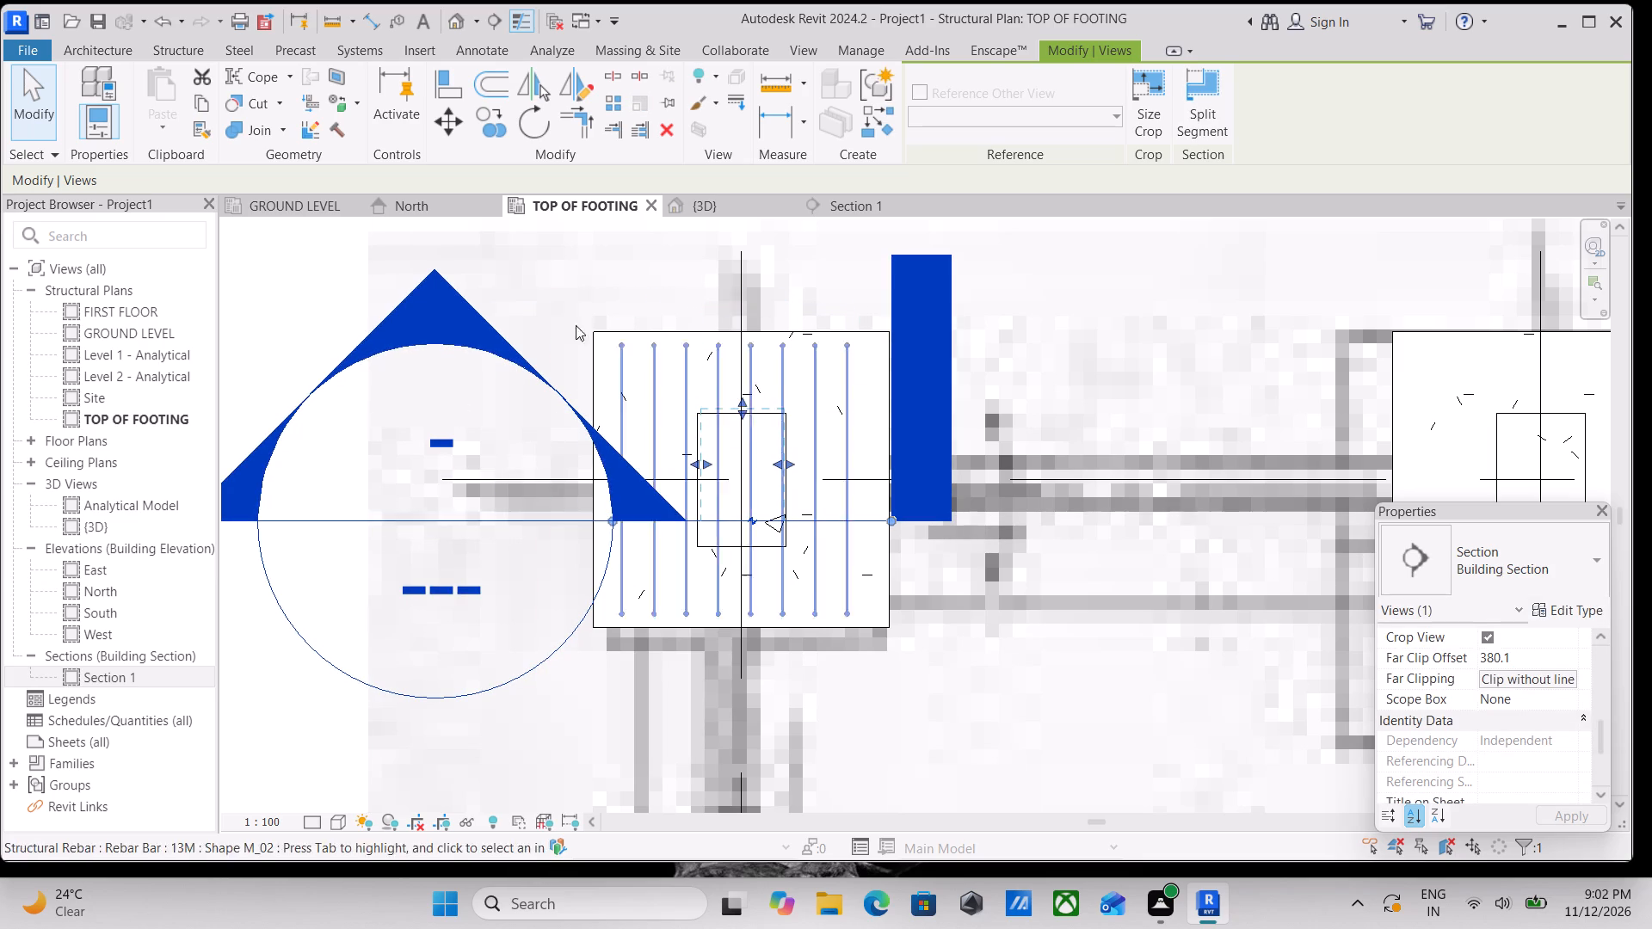
Open the Section 1 view from its section head in the plan.
{"action": "right_click", "coordinate": [452, 311]}
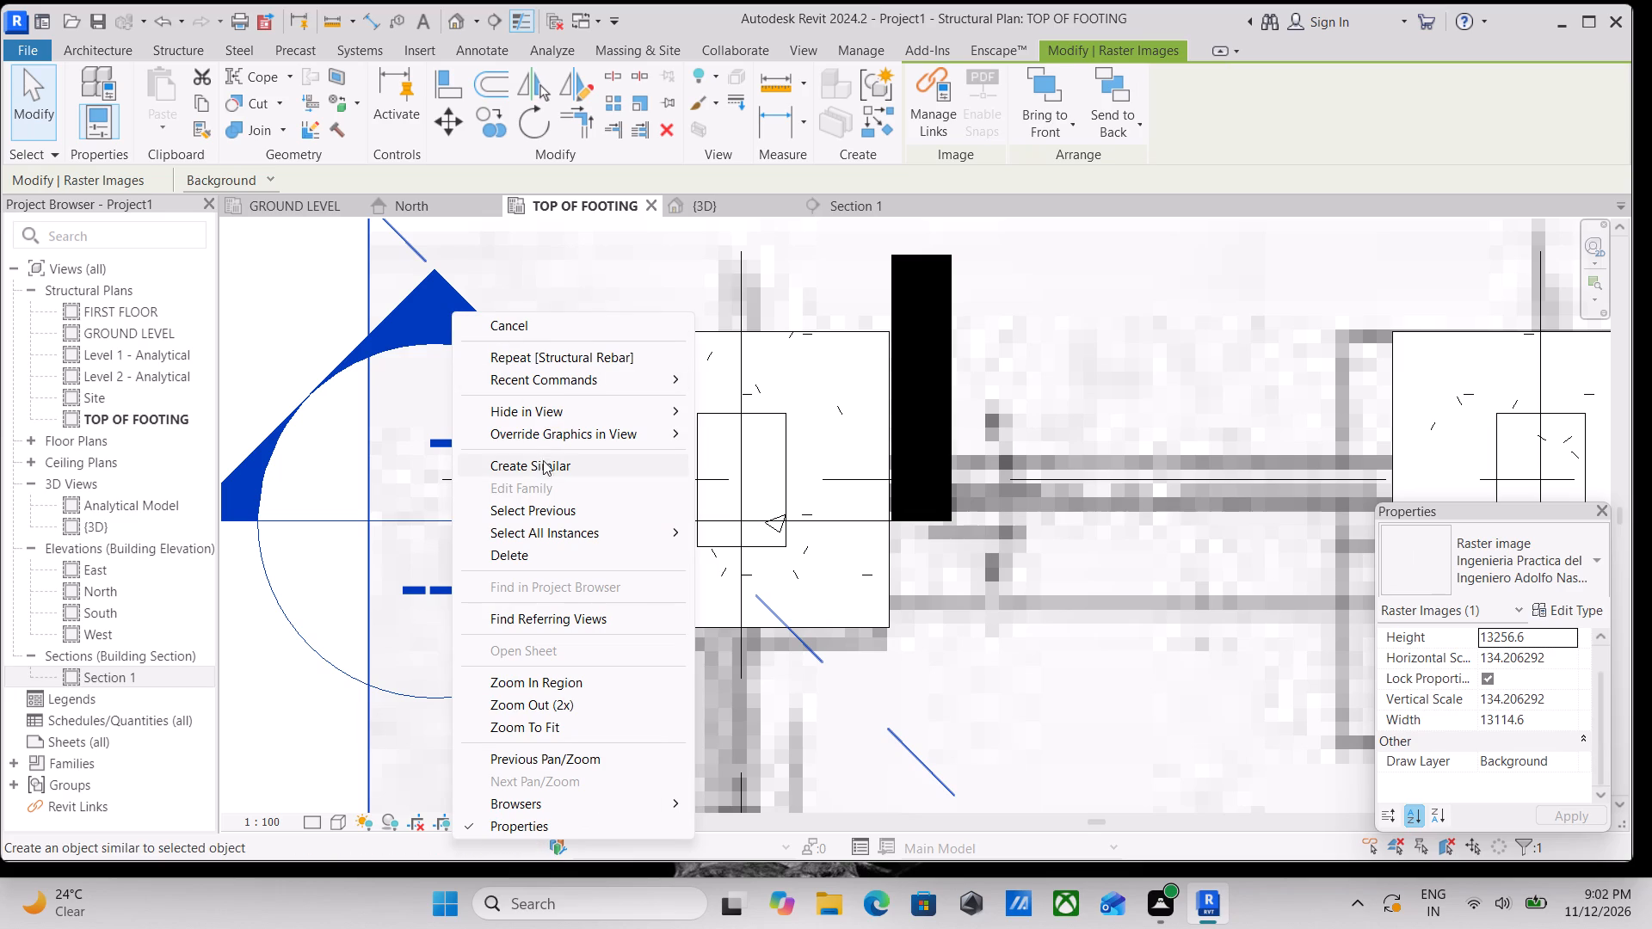
{"action": "left_click", "coordinate": [429, 308]}
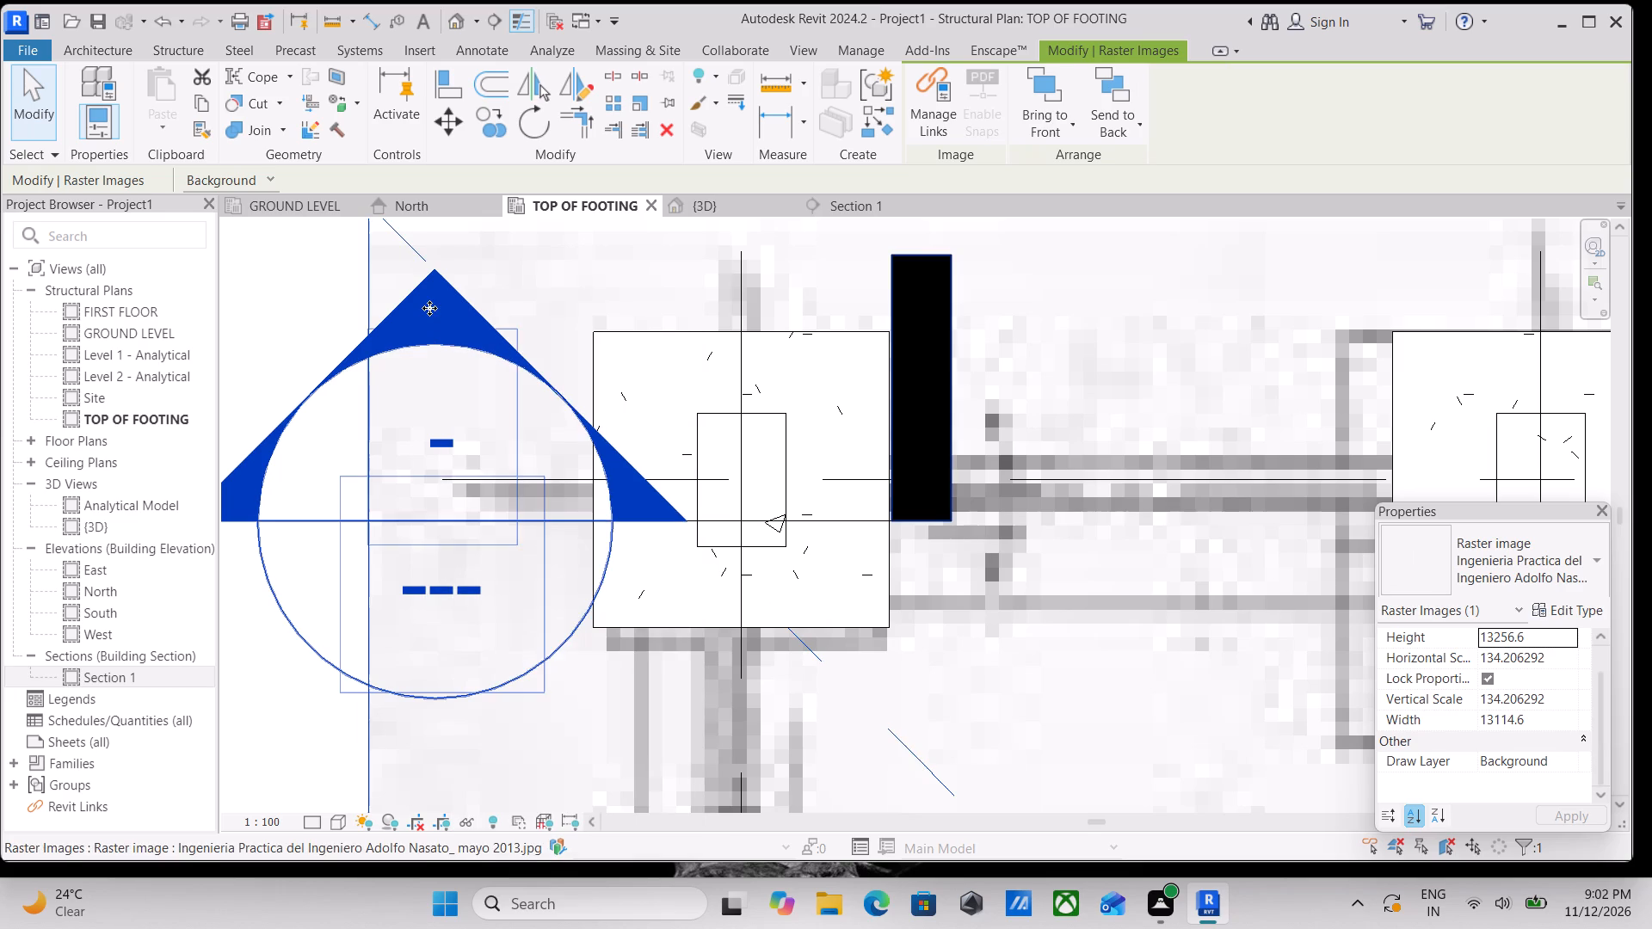
{"action": "right_click", "coordinate": [429, 308]}
{"action": "left_click", "coordinate": [499, 384]}
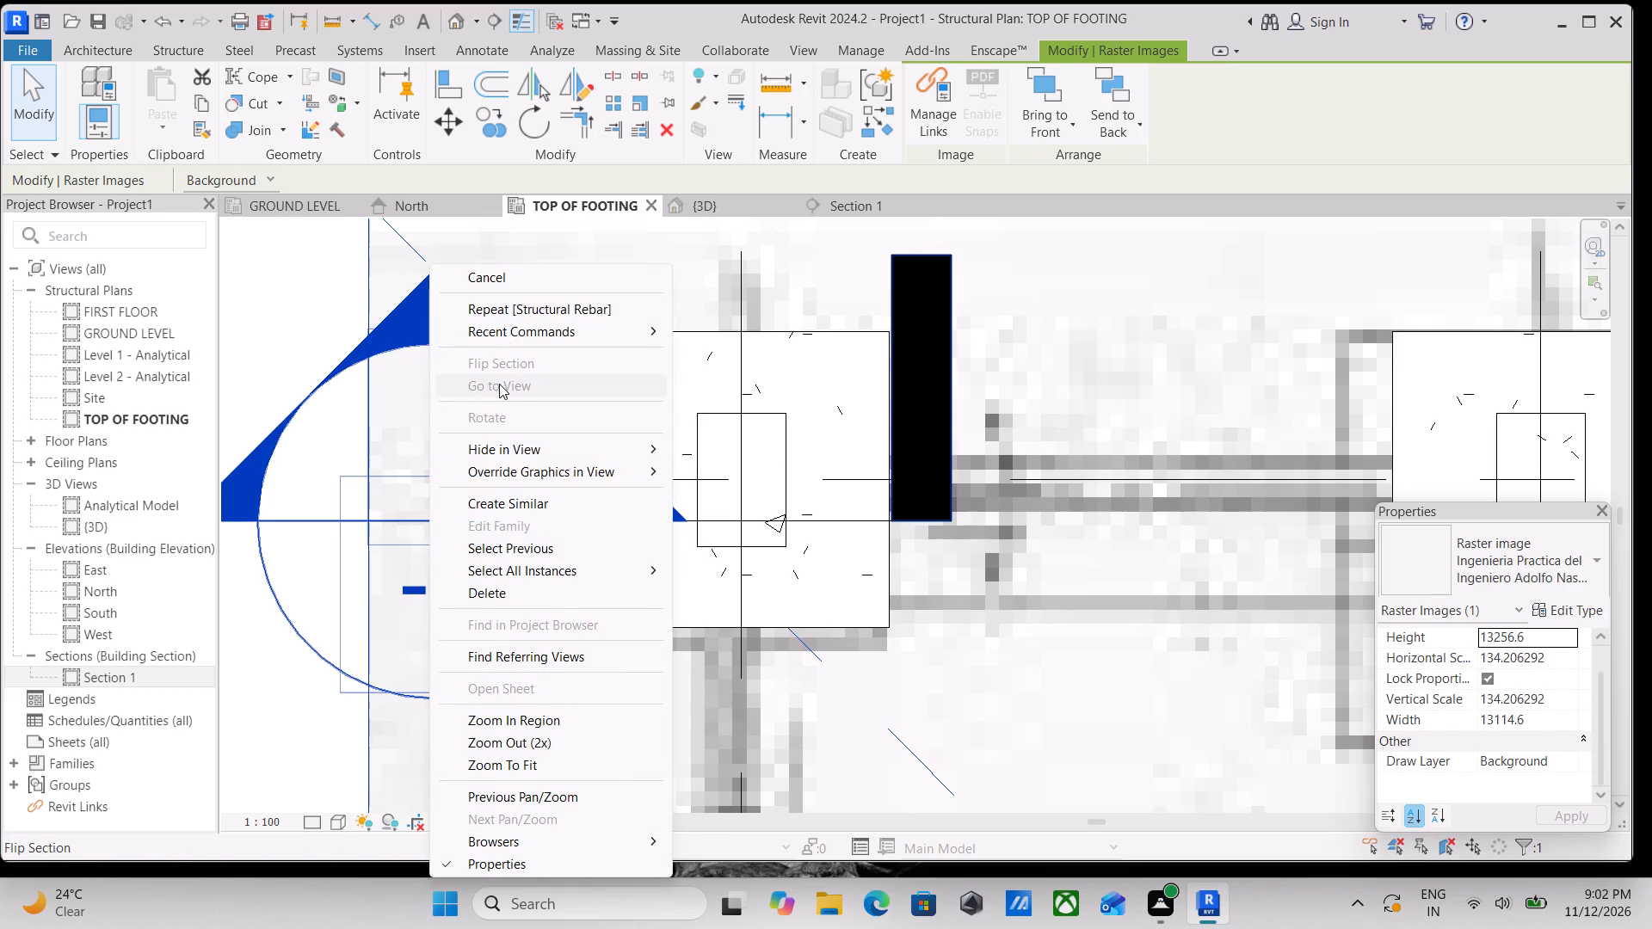
{"action": "left_click", "coordinate": [336, 376]}
{"action": "double_click", "coordinate": [410, 341]}
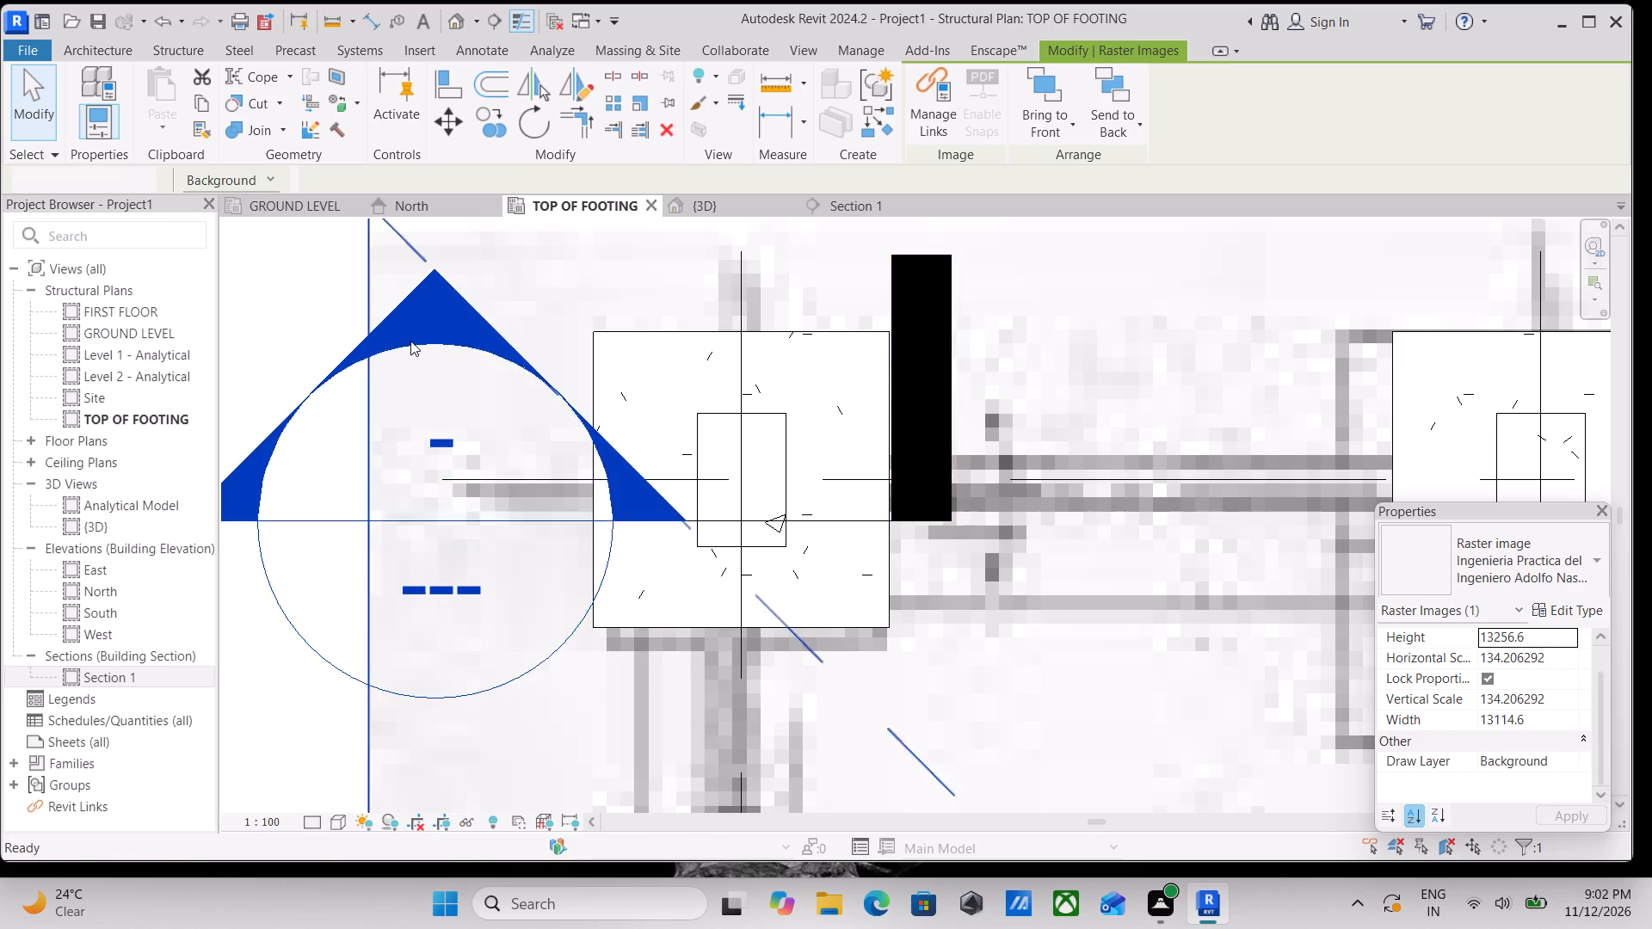
{"action": "scroll", "coordinate": [673, 378], "scroll_direction": "down", "scroll_amount": 1}
{"action": "middle_click_drag", "start_coordinate": [672, 378], "coordinate": [644, 373]}
{"action": "scroll", "coordinate": [644, 373], "scroll_direction": "up", "scroll_amount": 1}
{"action": "scroll", "coordinate": [825, 432], "scroll_direction": "up", "scroll_amount": 2}
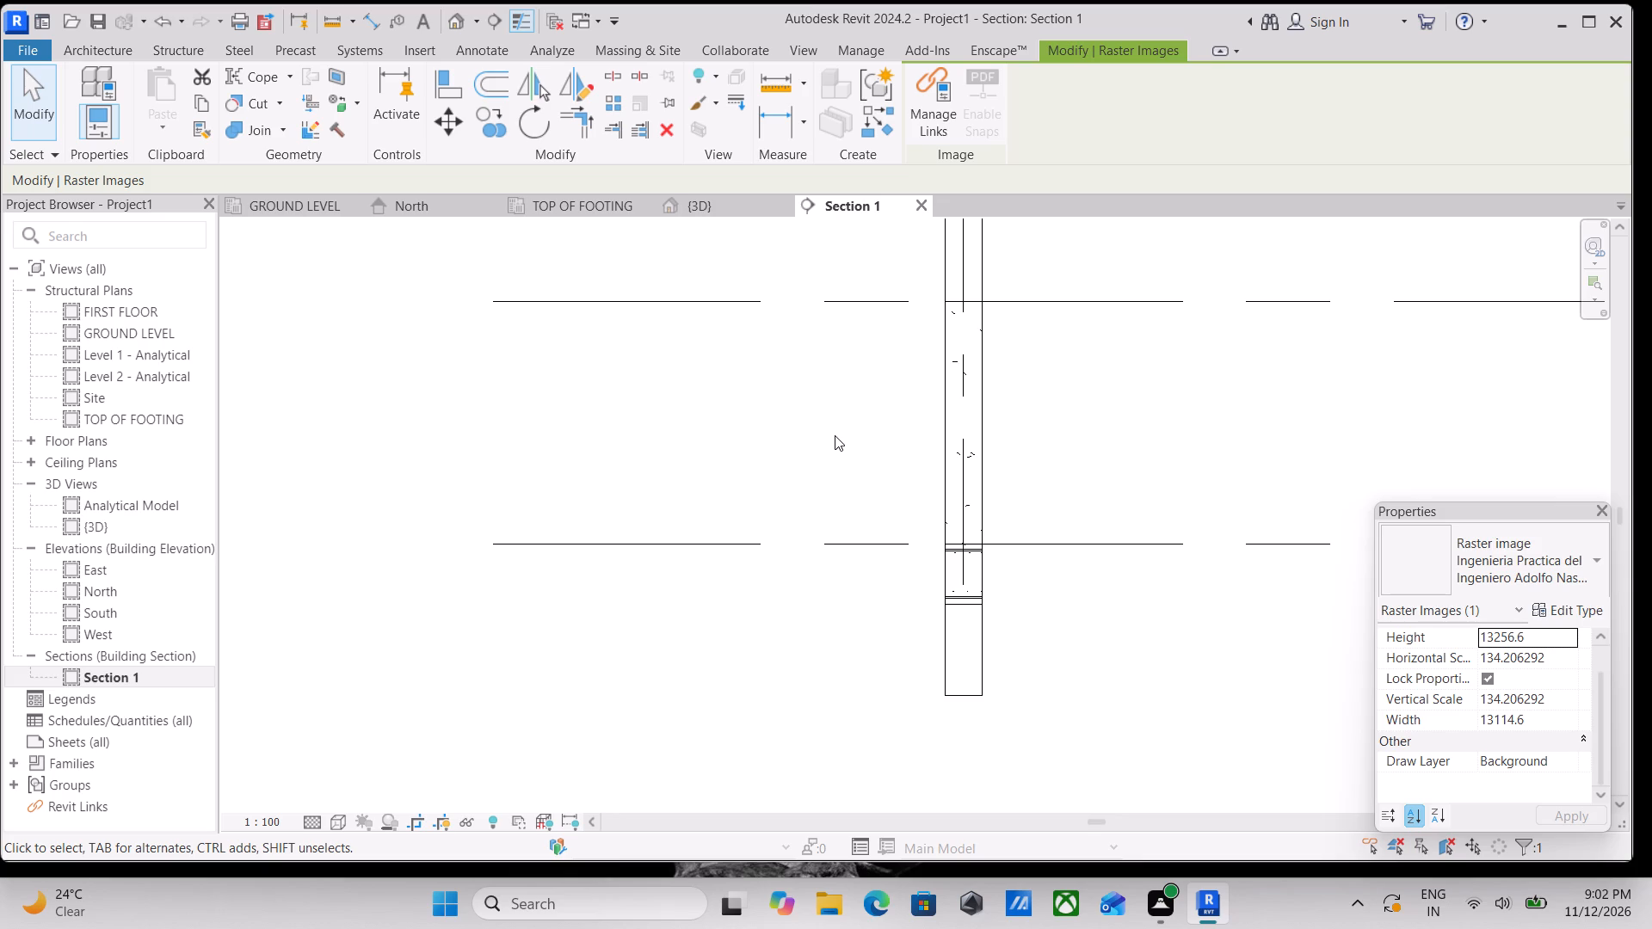
Widen Section 1's crop region on both sides so the full column width and adjoining beam end fit inside.
{"action": "scroll", "coordinate": [990, 434], "scroll_direction": "up", "scroll_amount": 4}
{"action": "scroll", "coordinate": [989, 435], "scroll_direction": "down", "scroll_amount": 3}
{"action": "middle_click_drag", "start_coordinate": [970, 437], "coordinate": [958, 496]}
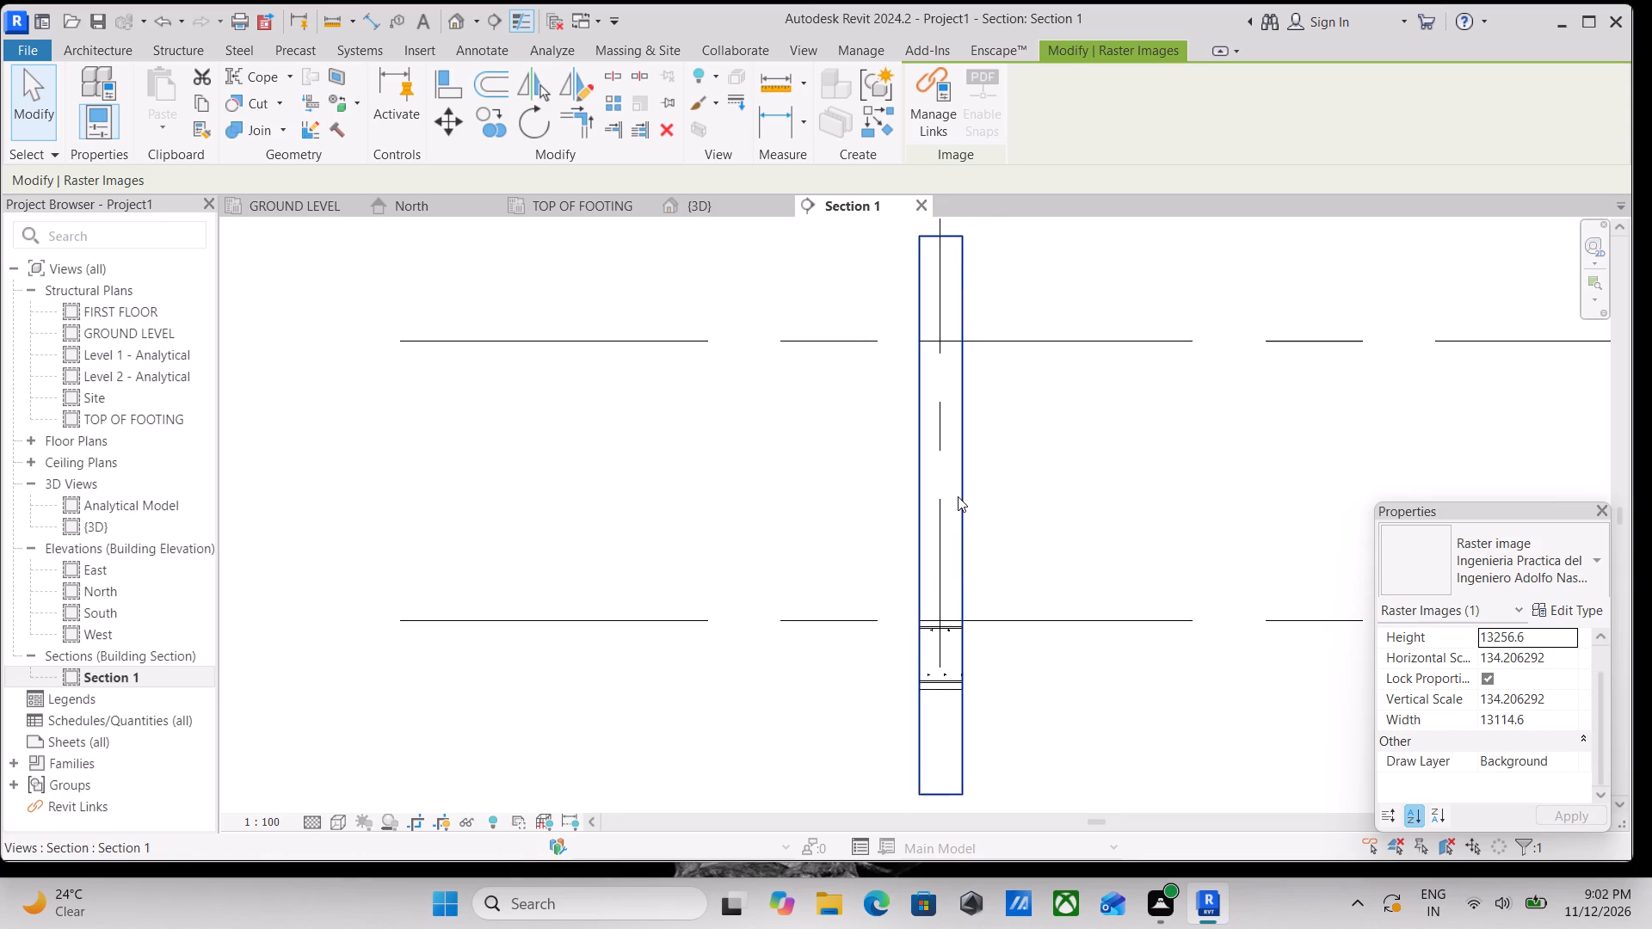
{"action": "left_click", "coordinate": [958, 496]}
{"action": "left_click_drag", "start_coordinate": [967, 509], "coordinate": [975, 510]}
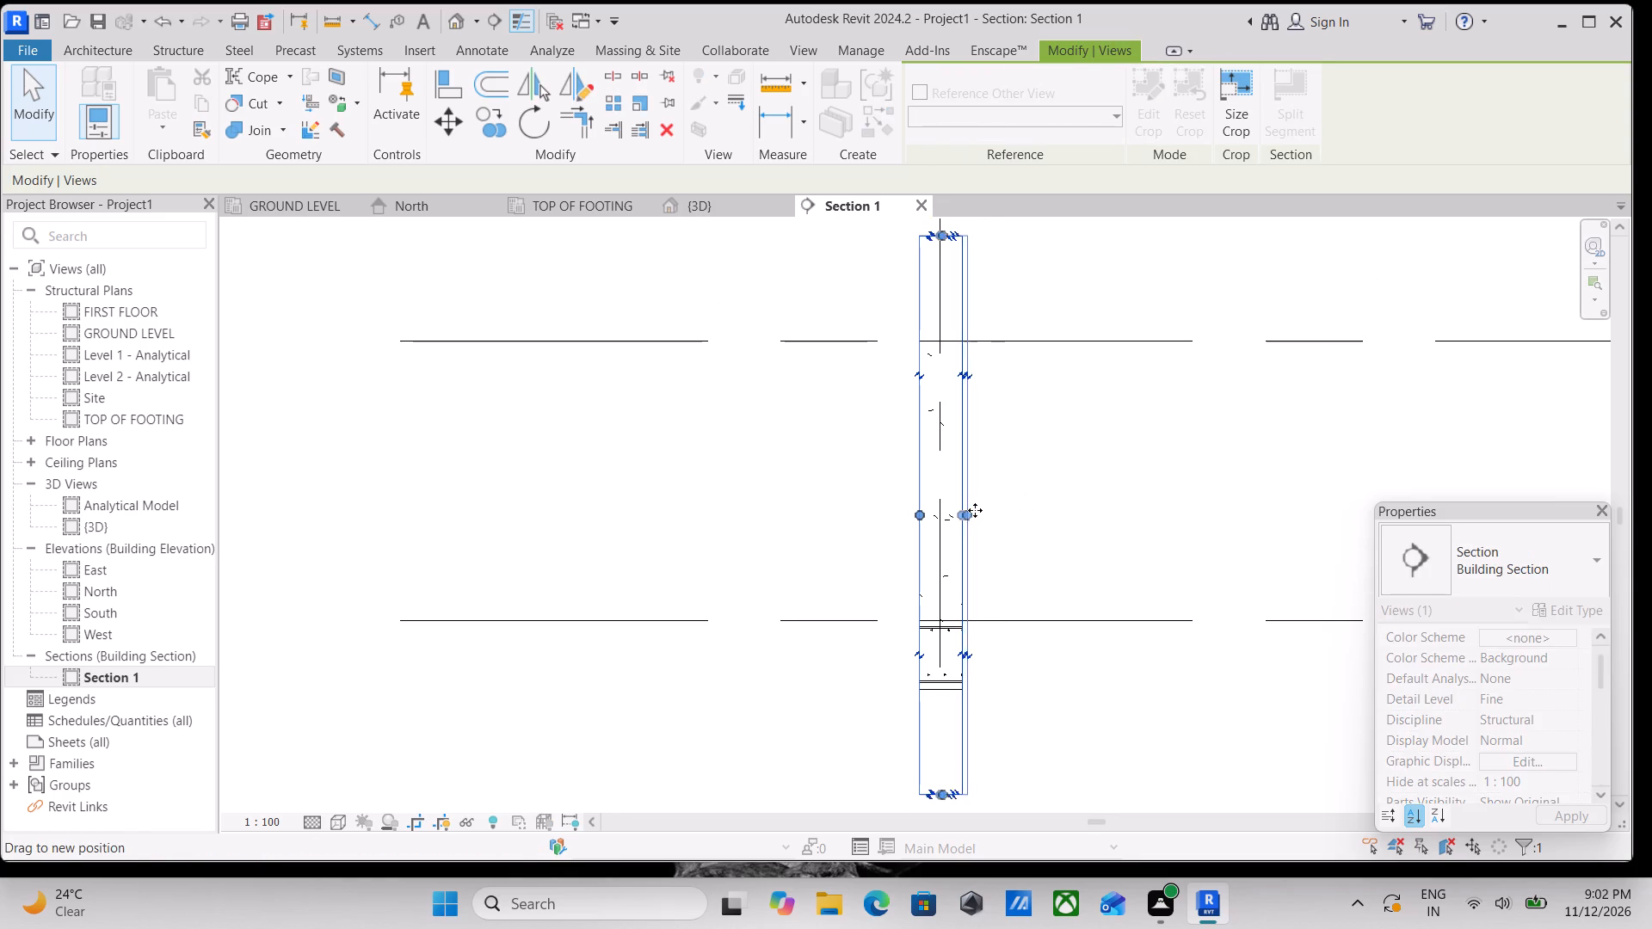
{"action": "left_click_drag", "start_coordinate": [975, 510], "coordinate": [997, 512]}
{"action": "left_click_drag", "start_coordinate": [923, 517], "coordinate": [895, 517]}
{"action": "scroll", "coordinate": [997, 464], "scroll_direction": "up", "scroll_amount": 1}
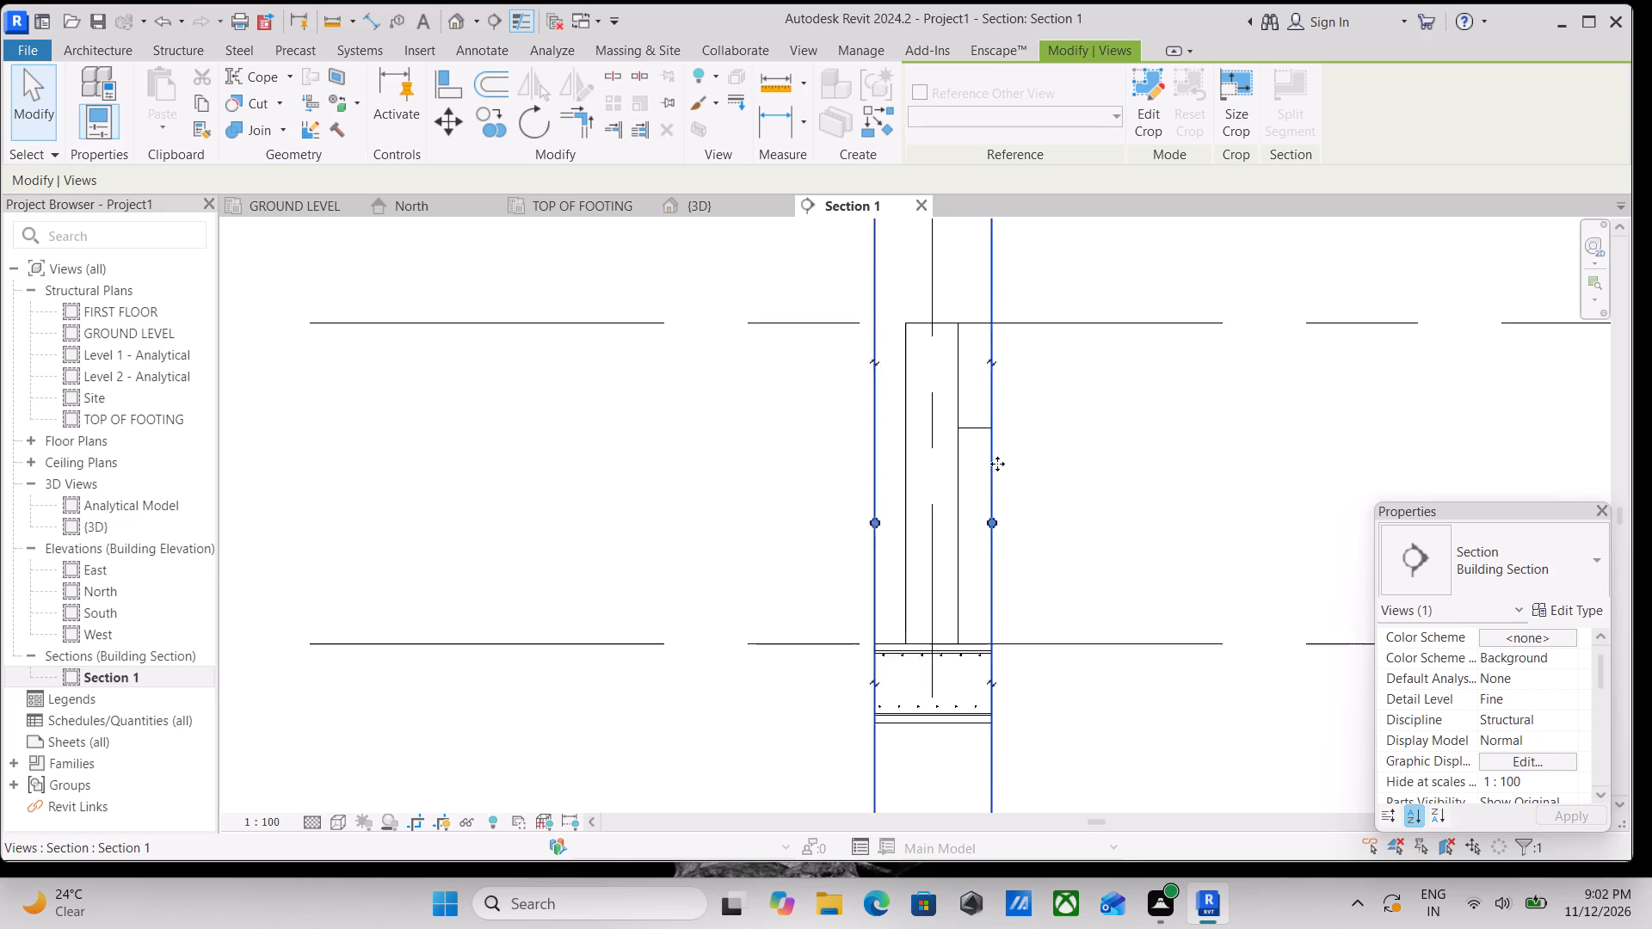
{"action": "scroll", "coordinate": [997, 464], "scroll_direction": "up", "scroll_amount": 3}
{"action": "middle_click_drag", "start_coordinate": [976, 440], "coordinate": [1025, 517]}
{"action": "scroll", "coordinate": [1032, 408], "scroll_direction": "down", "scroll_amount": 2}
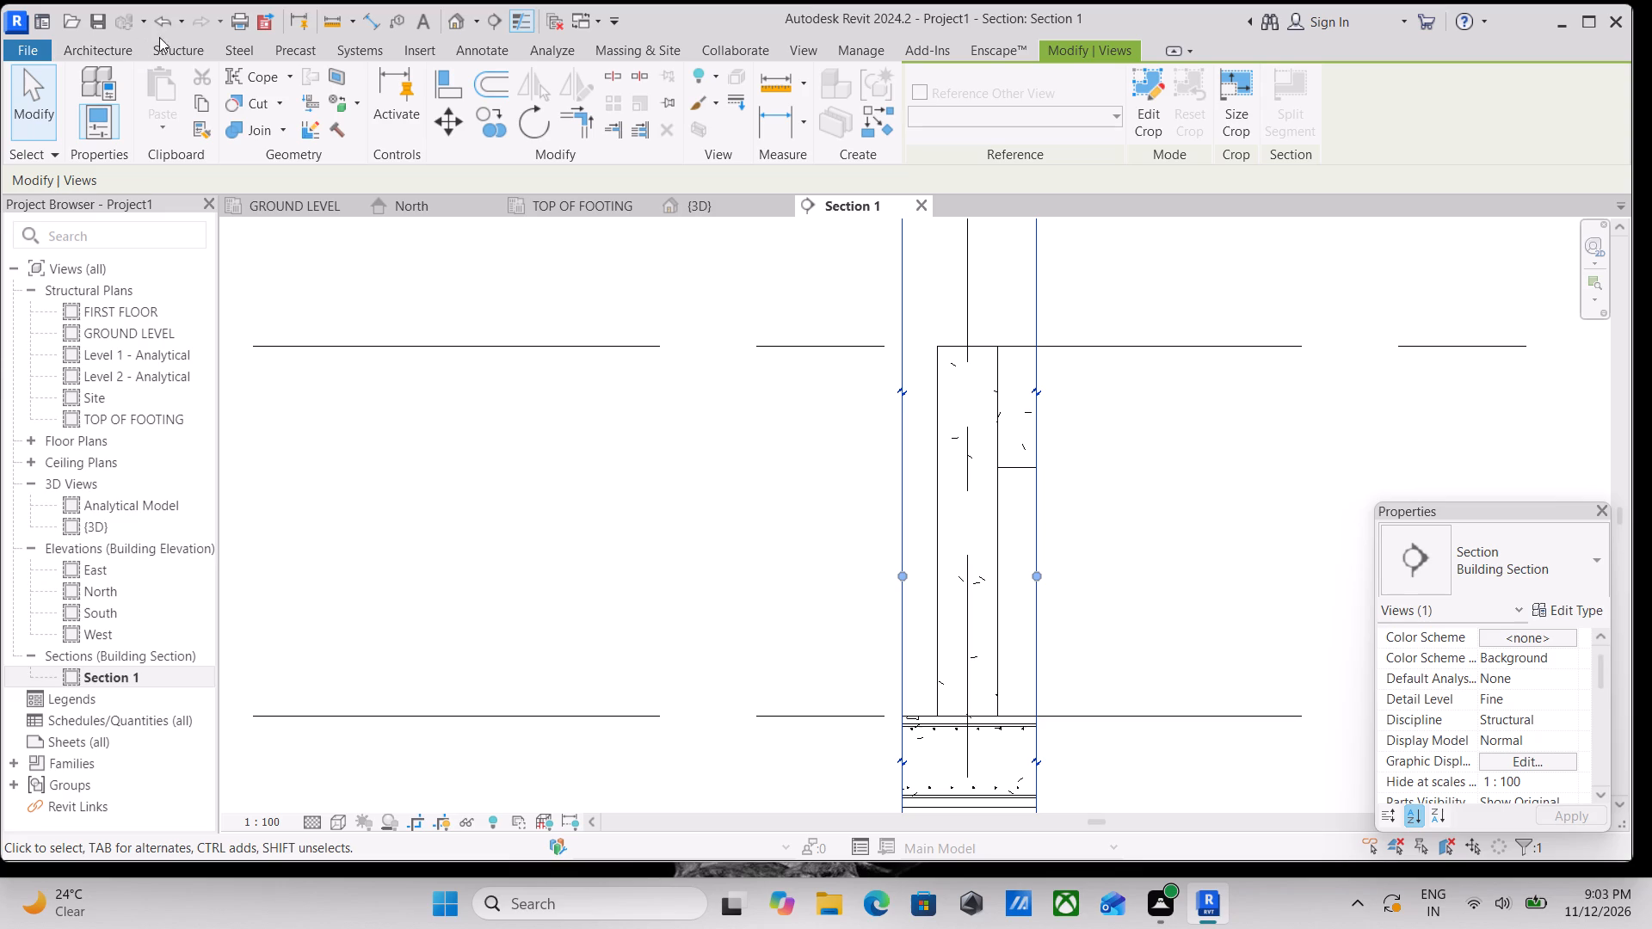
{"action": "scroll", "coordinate": [786, 433], "scroll_direction": "up", "scroll_amount": 2}
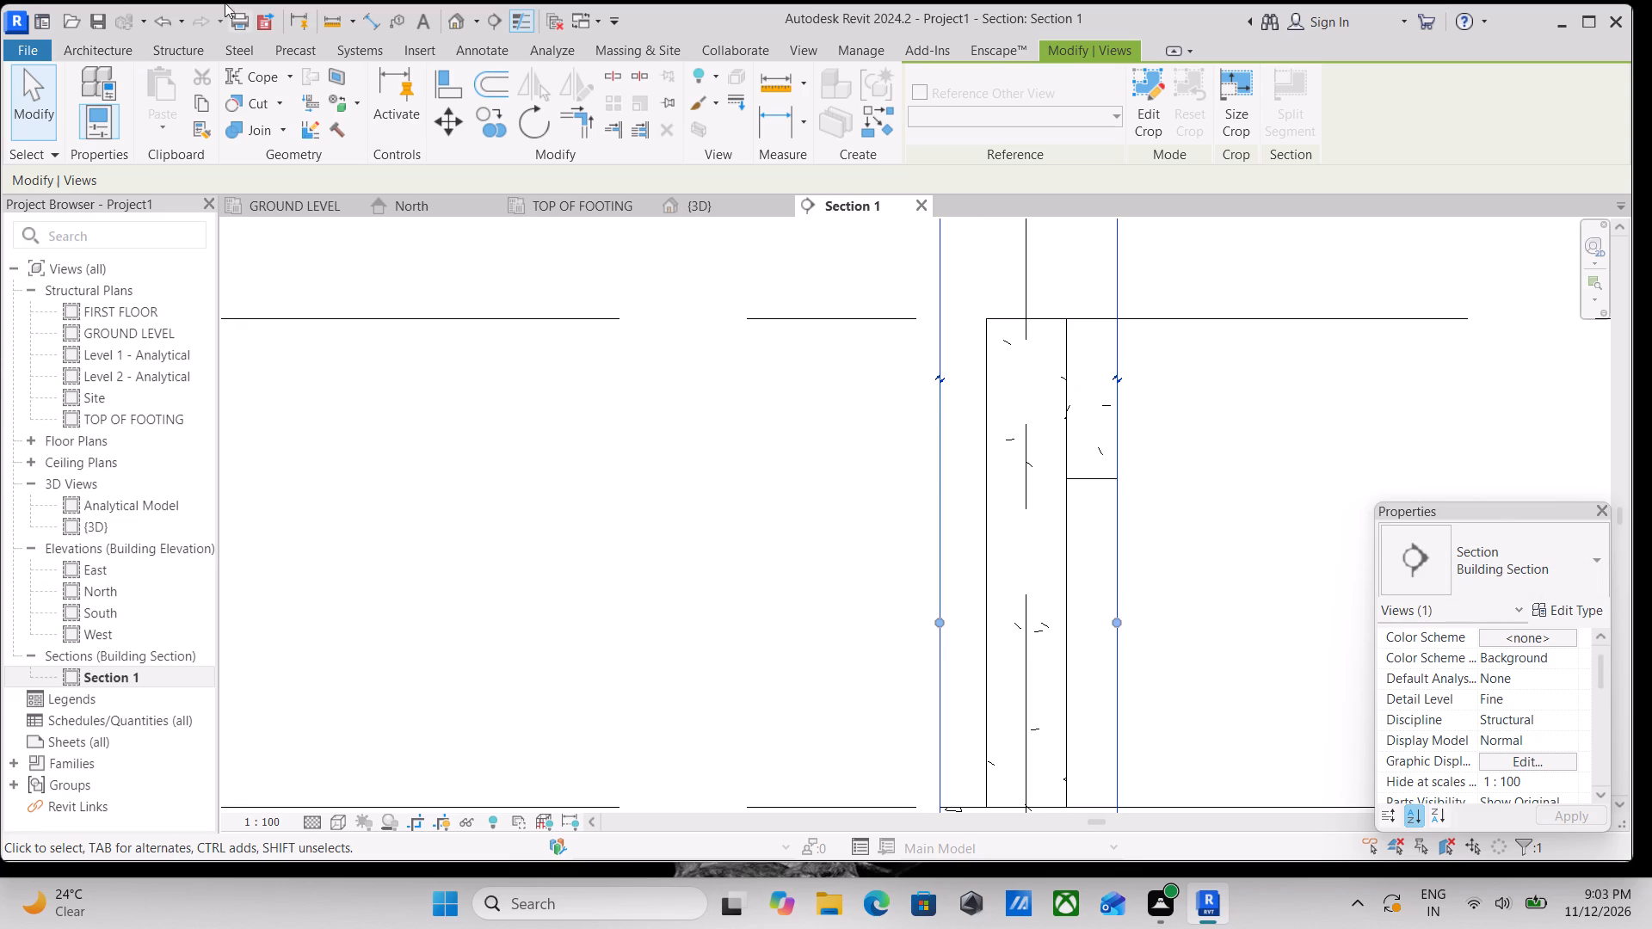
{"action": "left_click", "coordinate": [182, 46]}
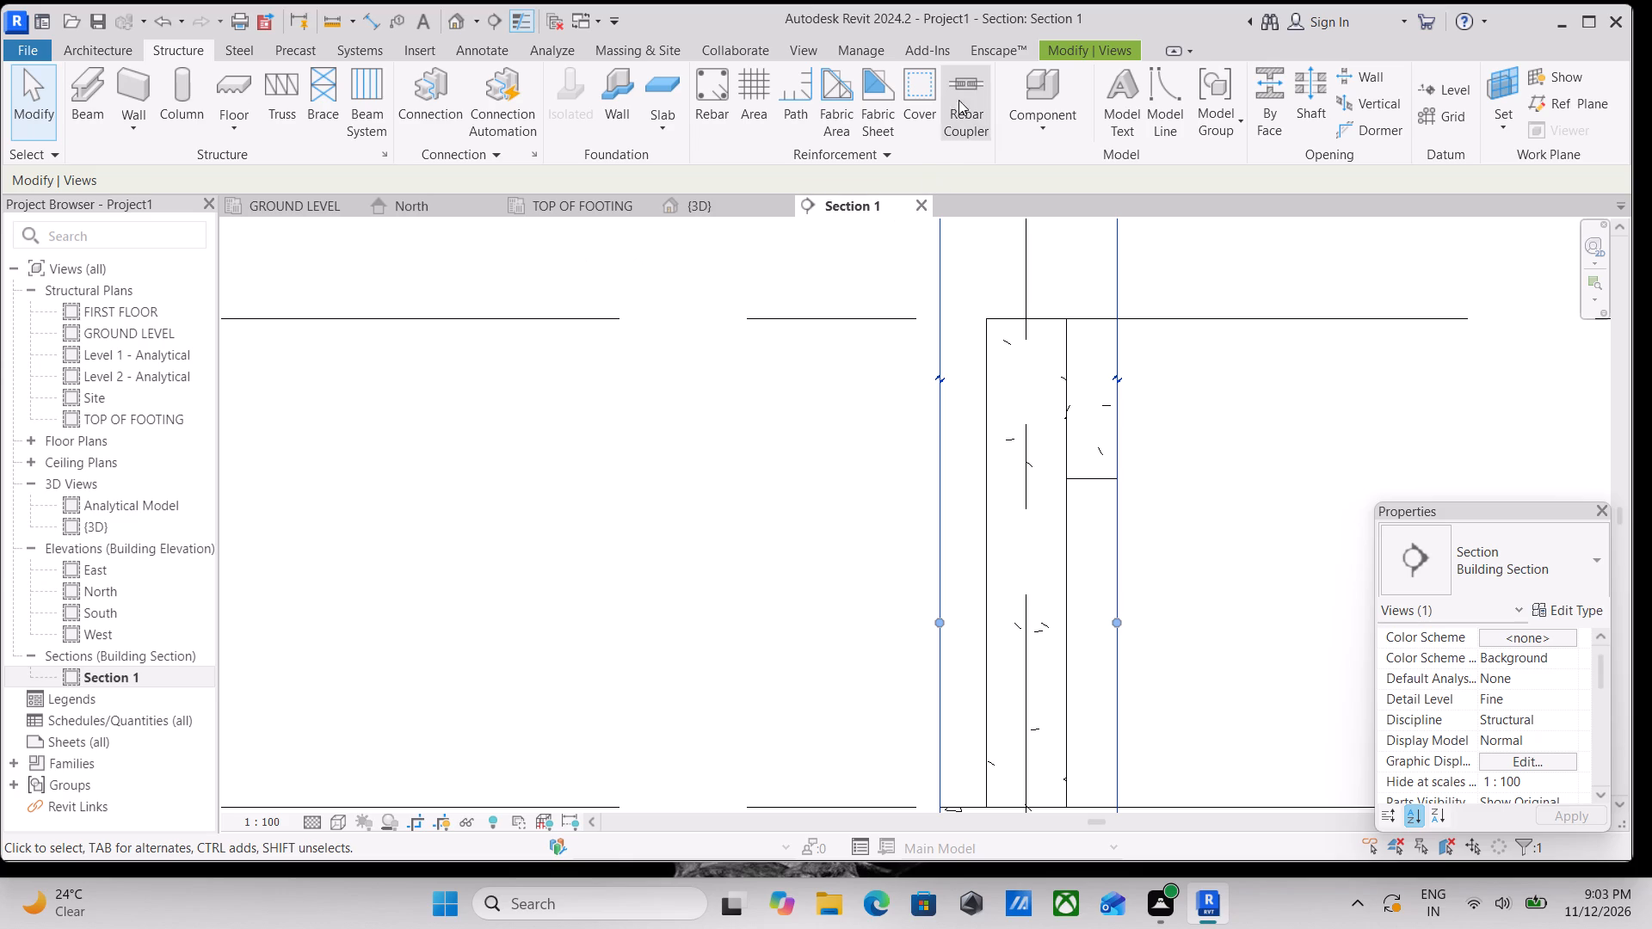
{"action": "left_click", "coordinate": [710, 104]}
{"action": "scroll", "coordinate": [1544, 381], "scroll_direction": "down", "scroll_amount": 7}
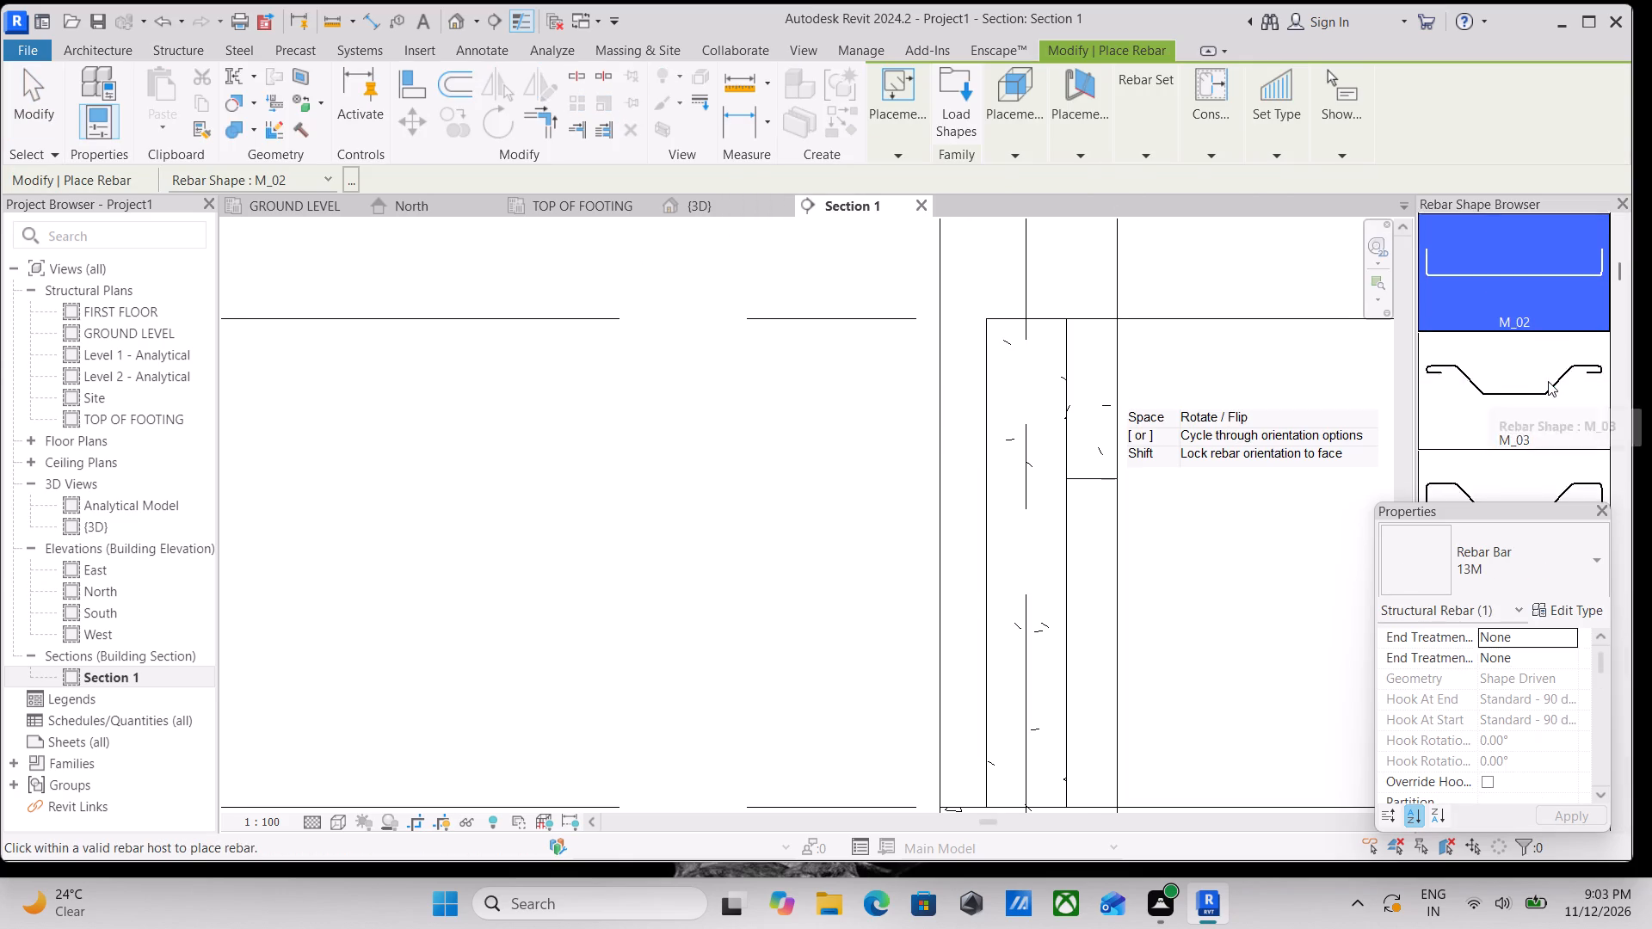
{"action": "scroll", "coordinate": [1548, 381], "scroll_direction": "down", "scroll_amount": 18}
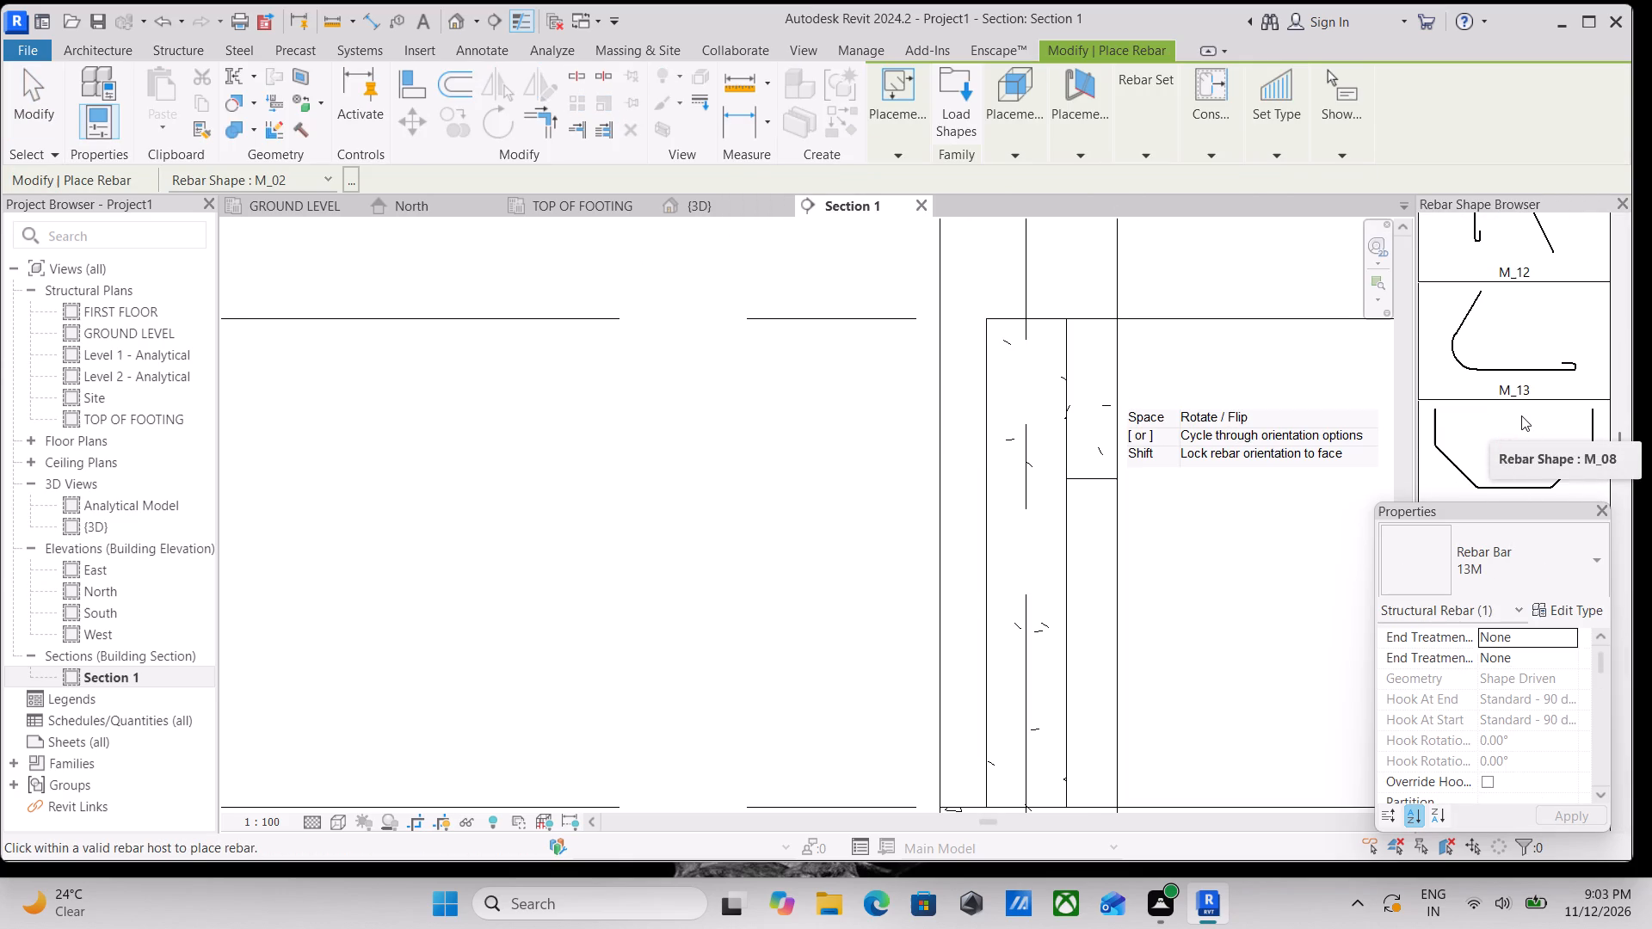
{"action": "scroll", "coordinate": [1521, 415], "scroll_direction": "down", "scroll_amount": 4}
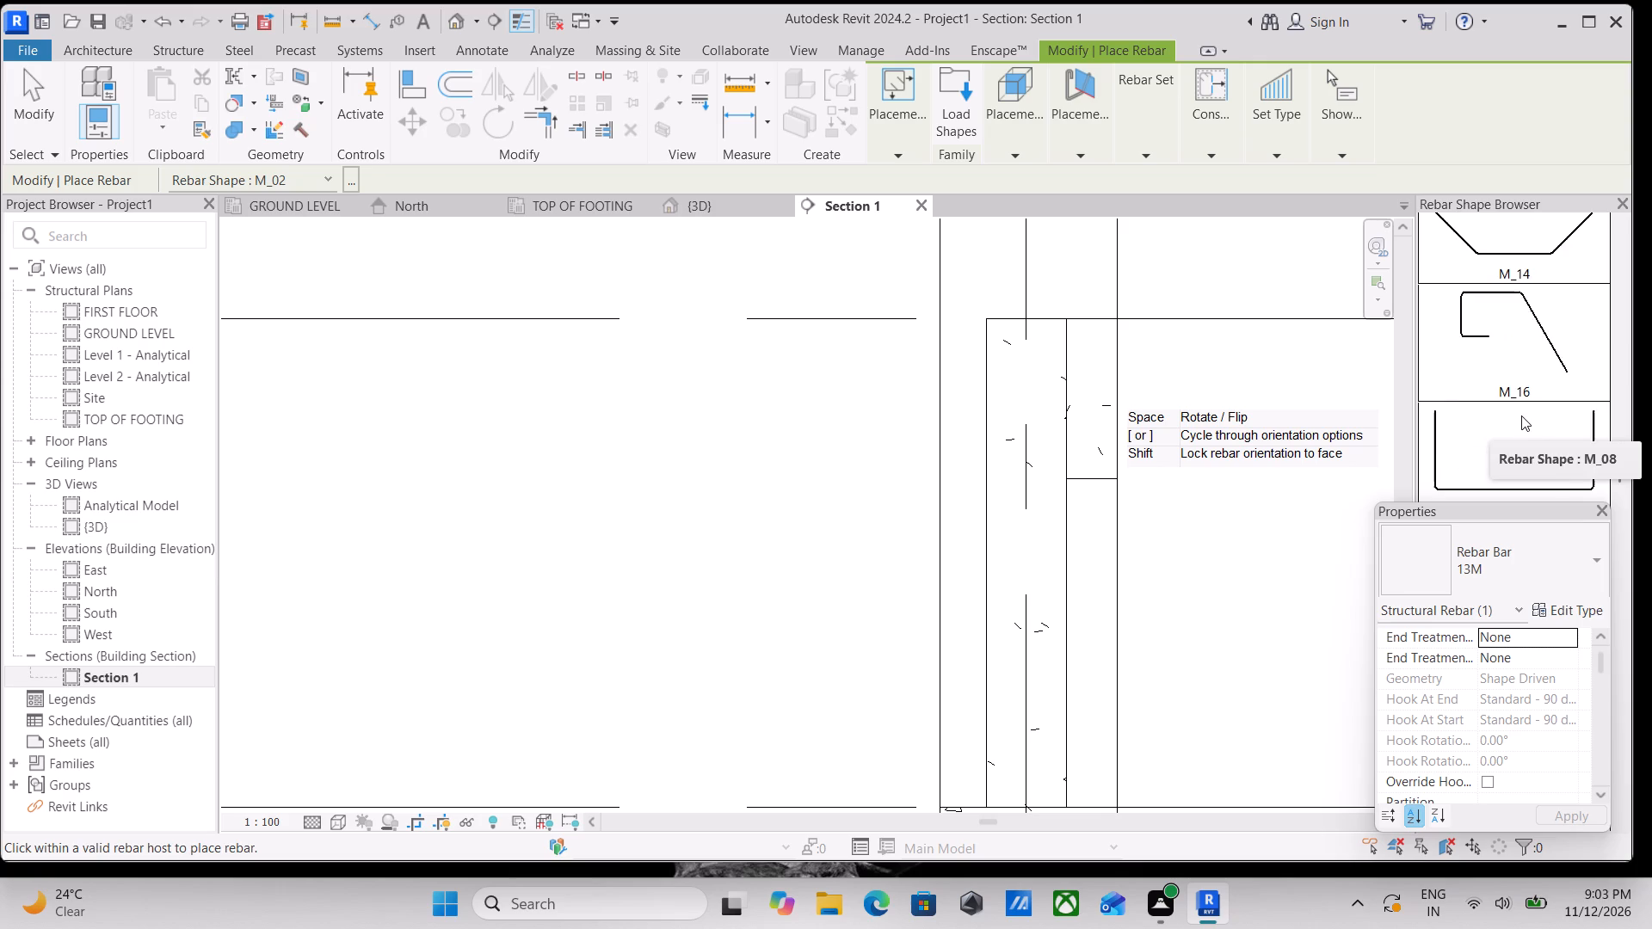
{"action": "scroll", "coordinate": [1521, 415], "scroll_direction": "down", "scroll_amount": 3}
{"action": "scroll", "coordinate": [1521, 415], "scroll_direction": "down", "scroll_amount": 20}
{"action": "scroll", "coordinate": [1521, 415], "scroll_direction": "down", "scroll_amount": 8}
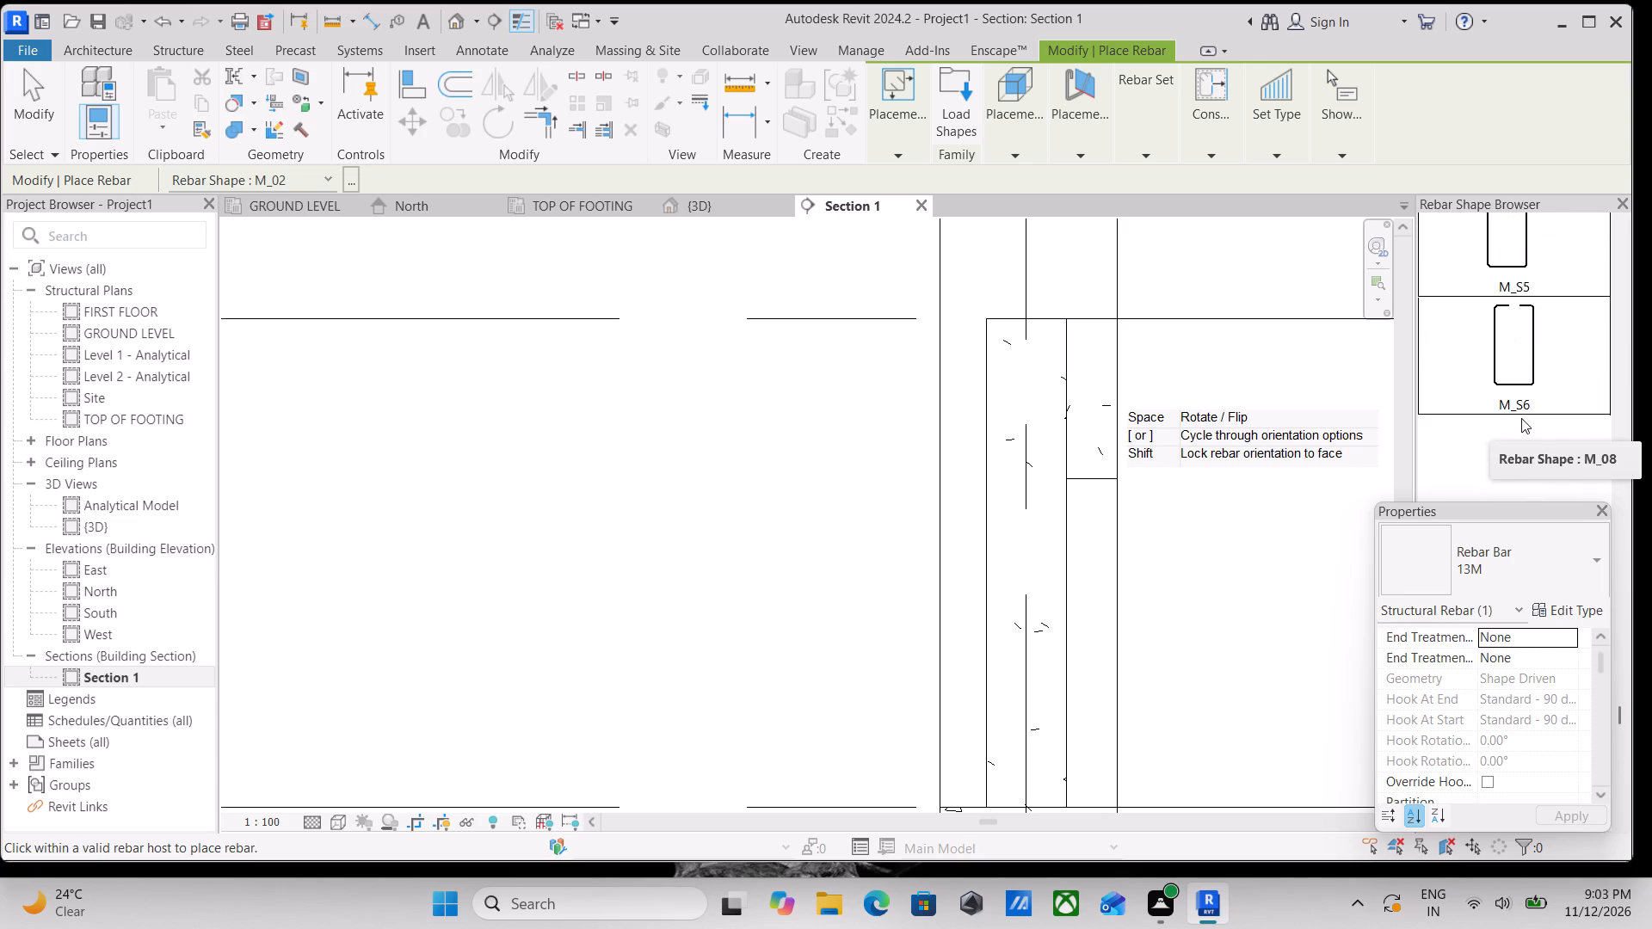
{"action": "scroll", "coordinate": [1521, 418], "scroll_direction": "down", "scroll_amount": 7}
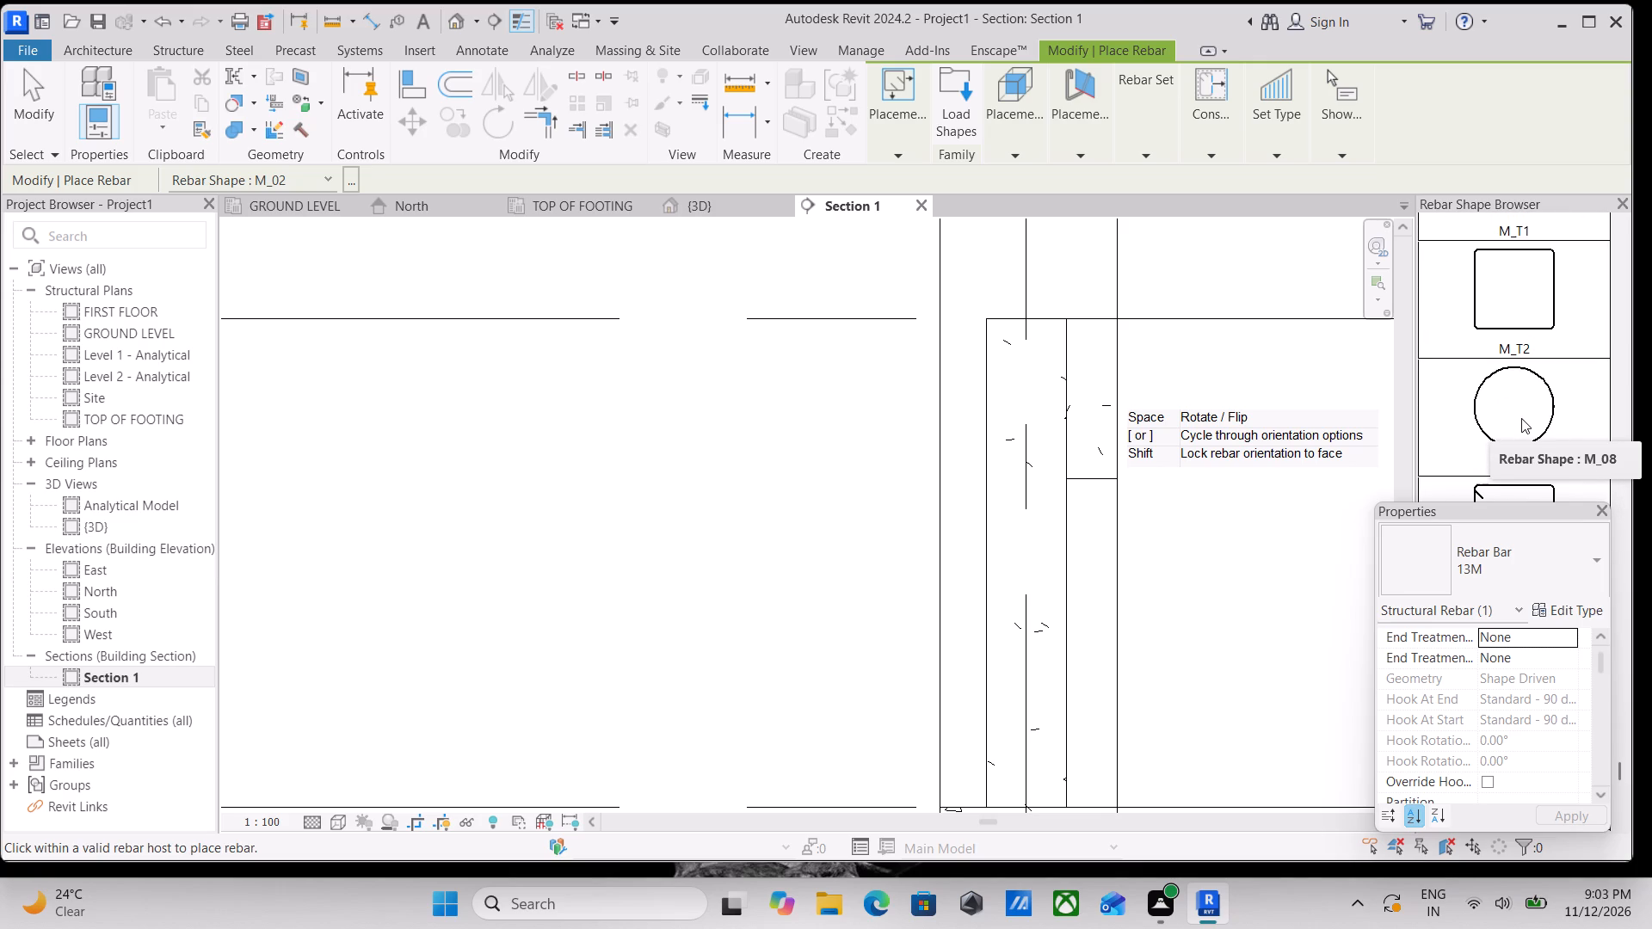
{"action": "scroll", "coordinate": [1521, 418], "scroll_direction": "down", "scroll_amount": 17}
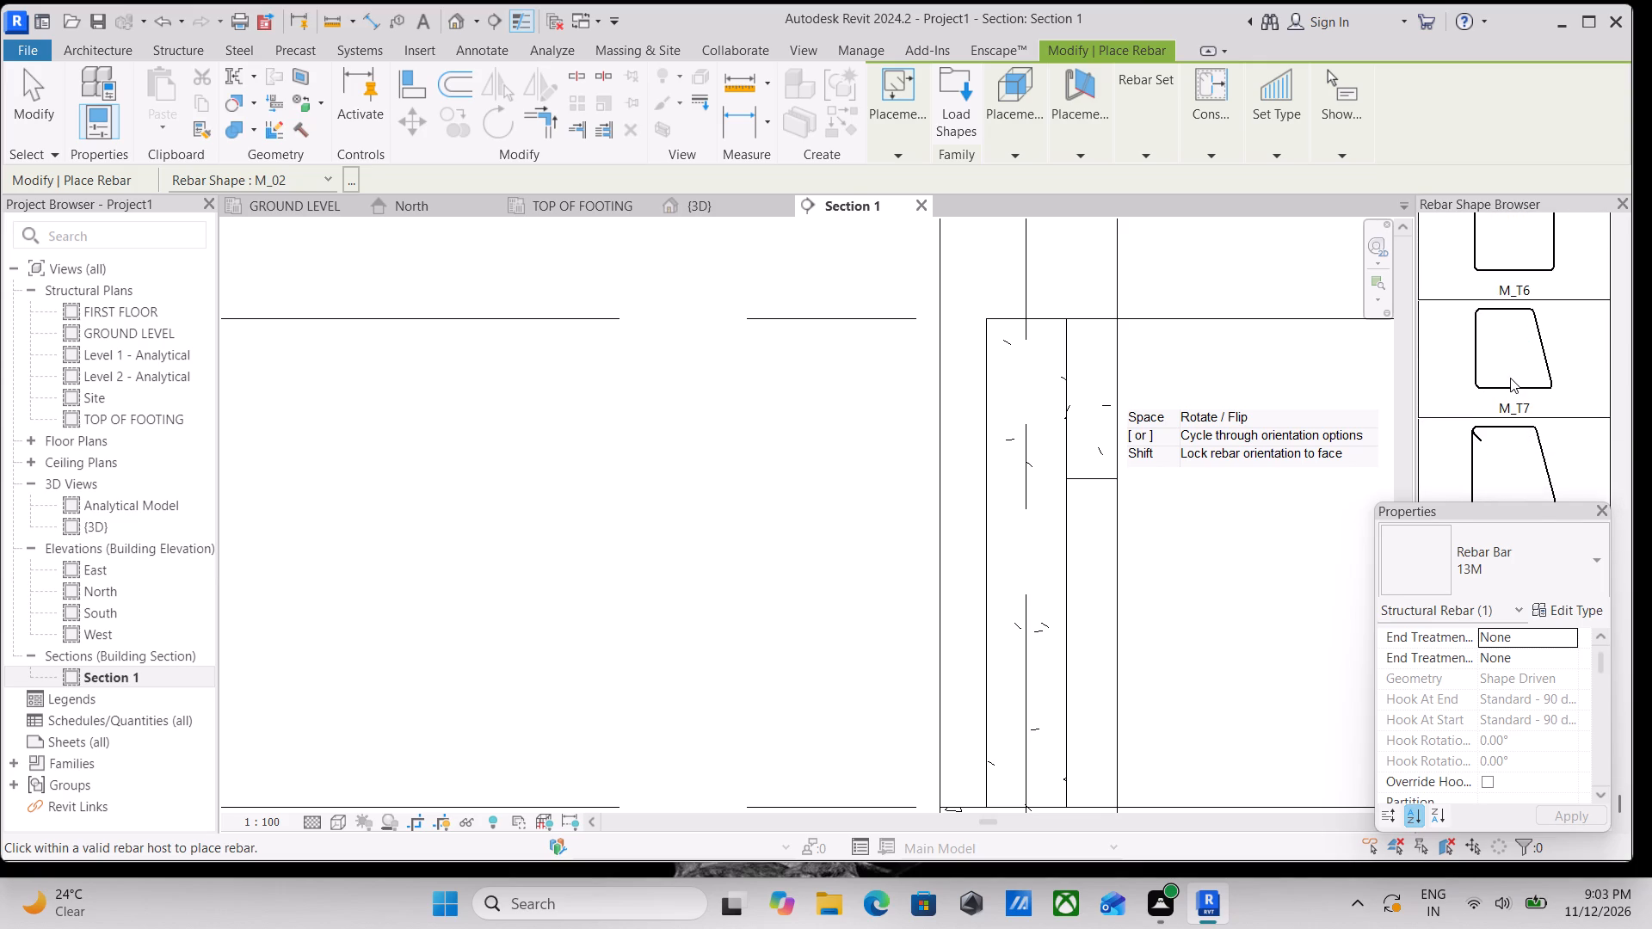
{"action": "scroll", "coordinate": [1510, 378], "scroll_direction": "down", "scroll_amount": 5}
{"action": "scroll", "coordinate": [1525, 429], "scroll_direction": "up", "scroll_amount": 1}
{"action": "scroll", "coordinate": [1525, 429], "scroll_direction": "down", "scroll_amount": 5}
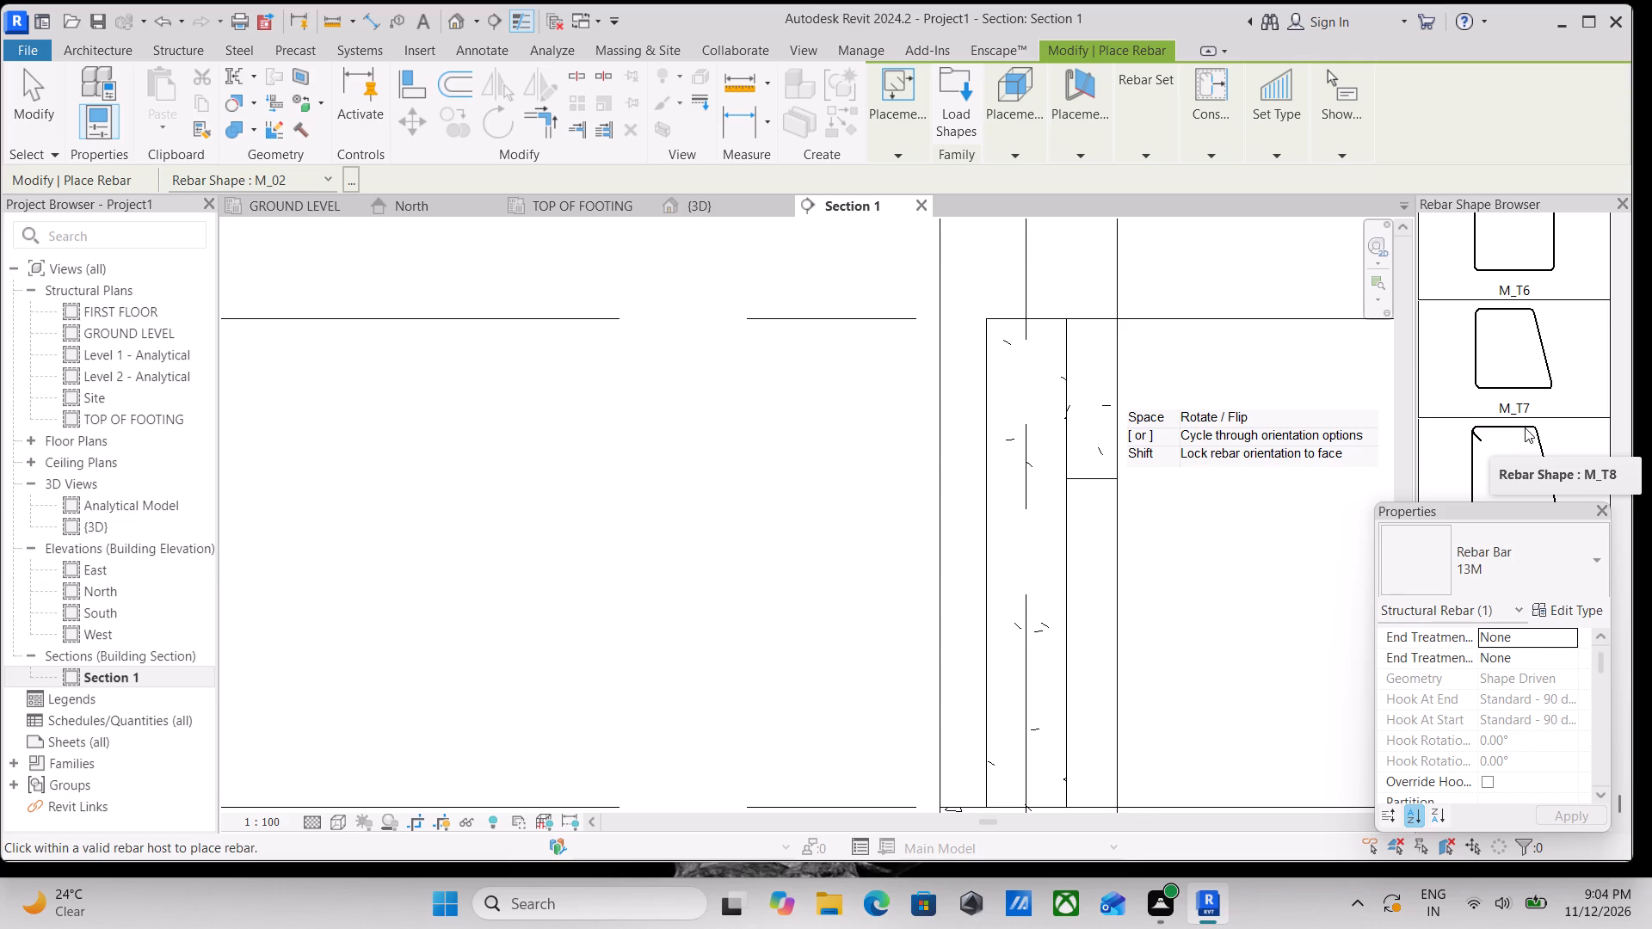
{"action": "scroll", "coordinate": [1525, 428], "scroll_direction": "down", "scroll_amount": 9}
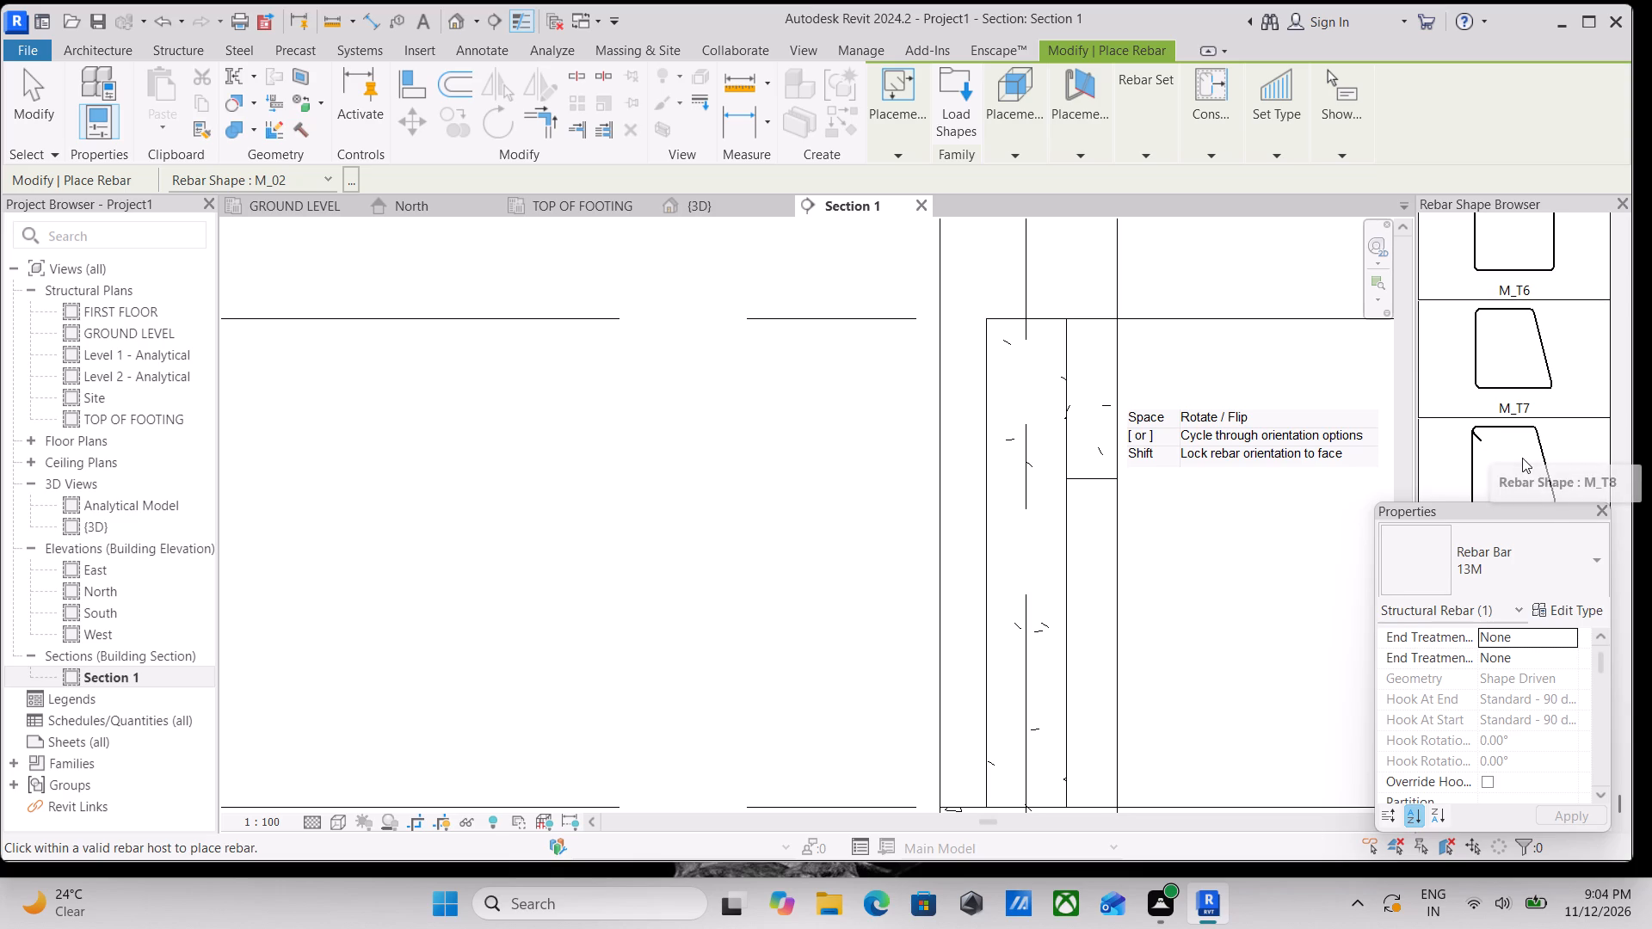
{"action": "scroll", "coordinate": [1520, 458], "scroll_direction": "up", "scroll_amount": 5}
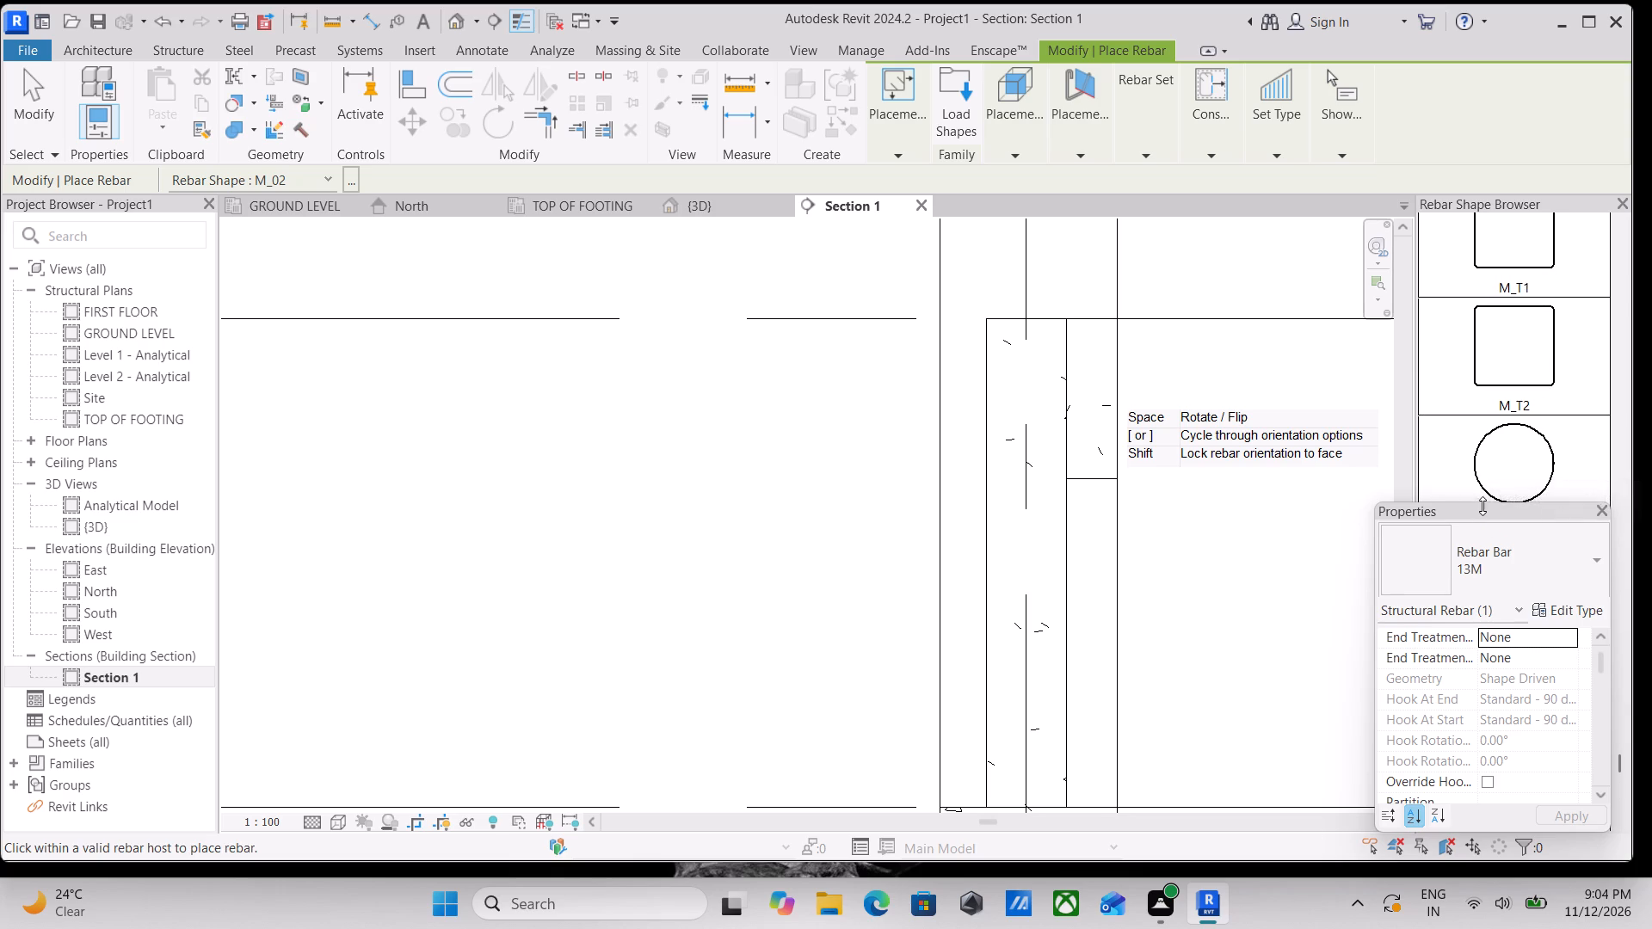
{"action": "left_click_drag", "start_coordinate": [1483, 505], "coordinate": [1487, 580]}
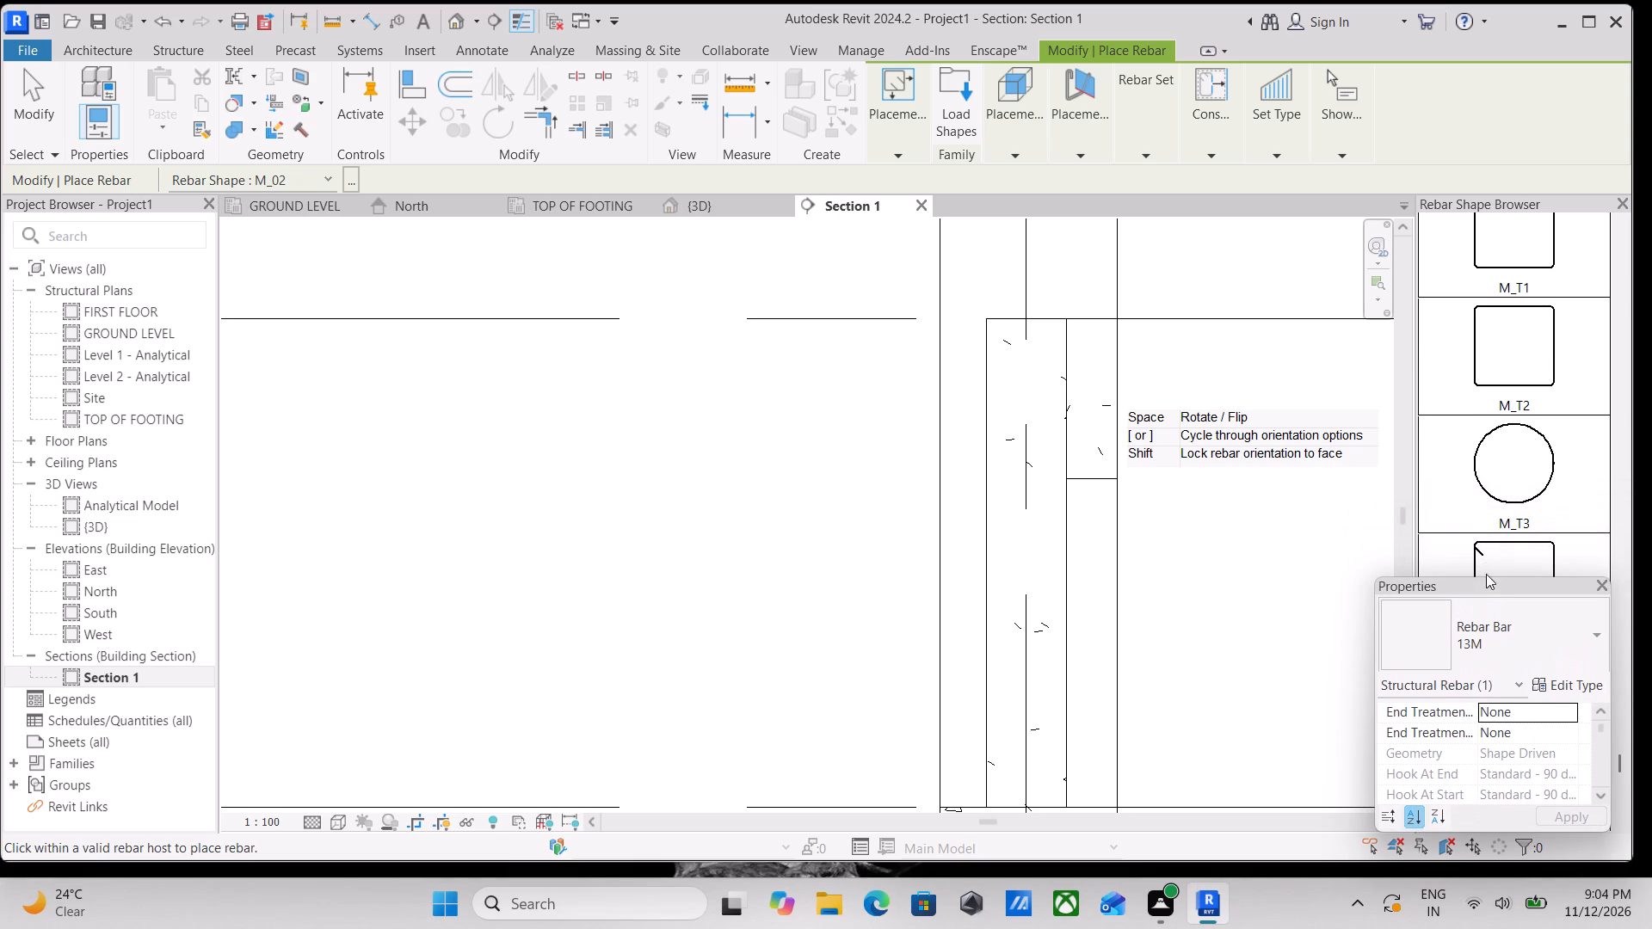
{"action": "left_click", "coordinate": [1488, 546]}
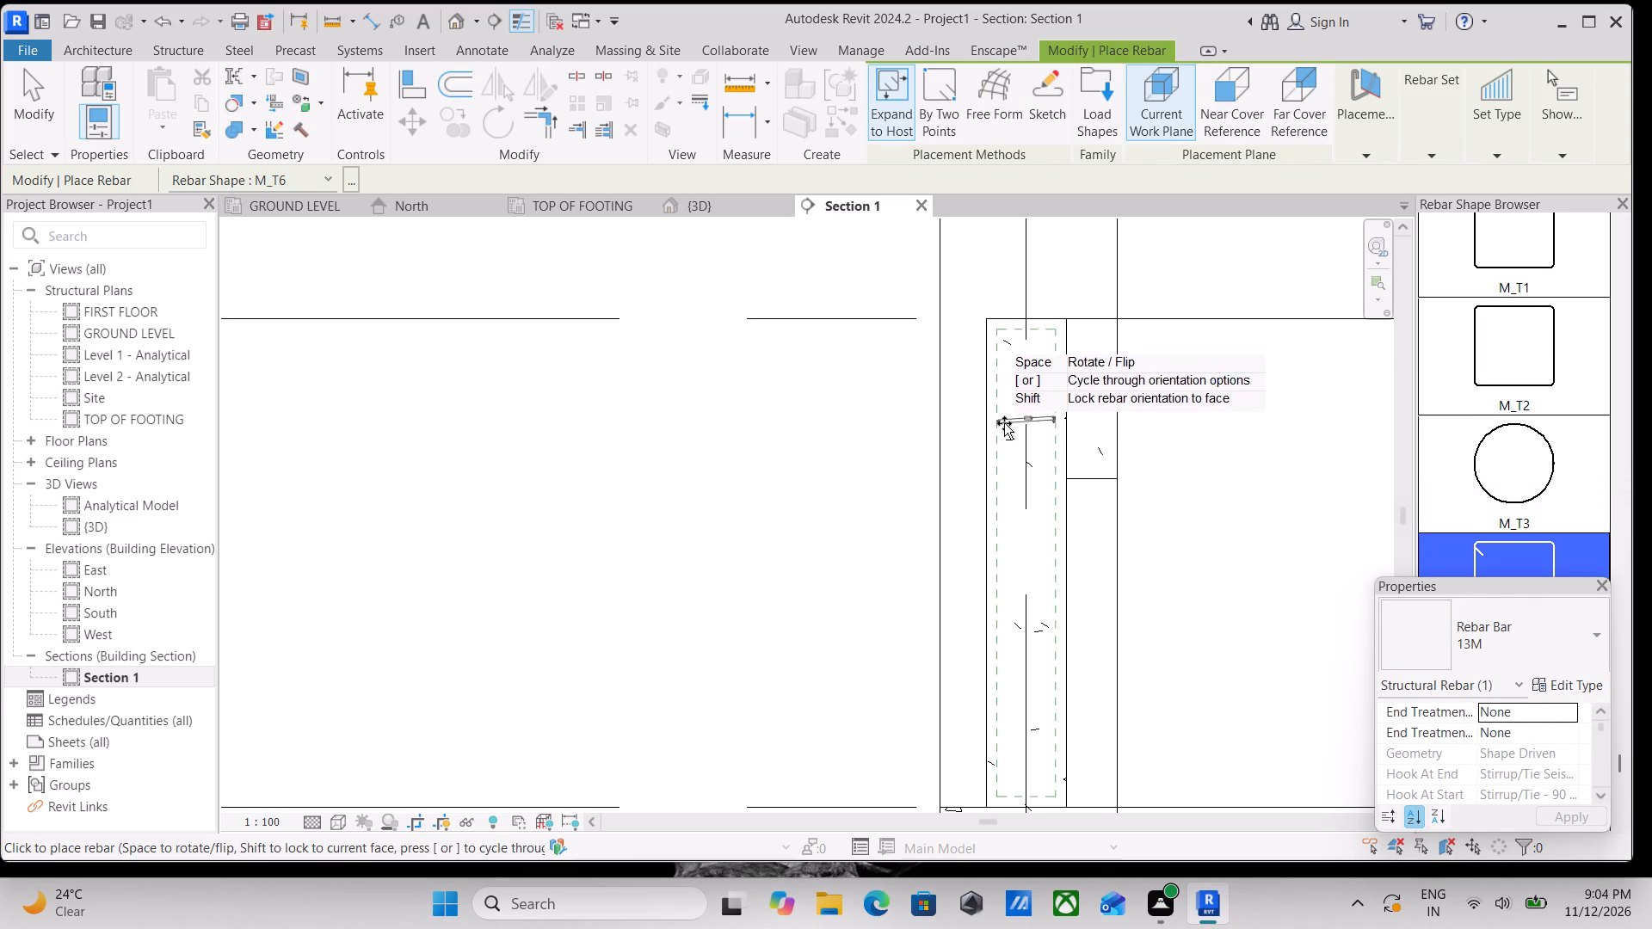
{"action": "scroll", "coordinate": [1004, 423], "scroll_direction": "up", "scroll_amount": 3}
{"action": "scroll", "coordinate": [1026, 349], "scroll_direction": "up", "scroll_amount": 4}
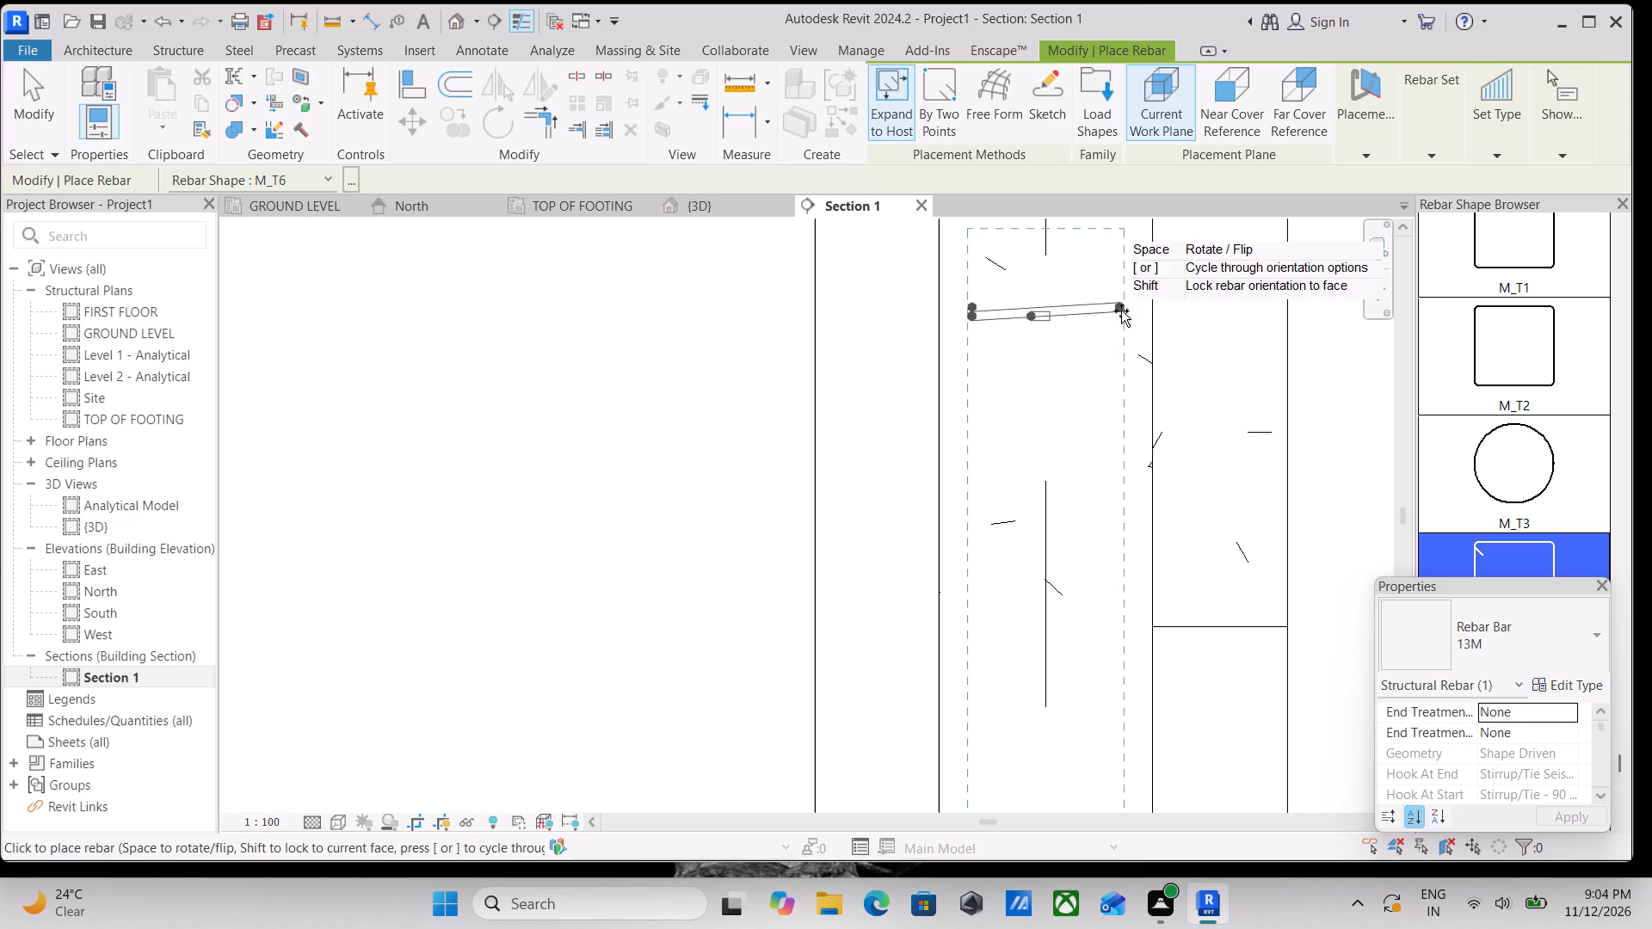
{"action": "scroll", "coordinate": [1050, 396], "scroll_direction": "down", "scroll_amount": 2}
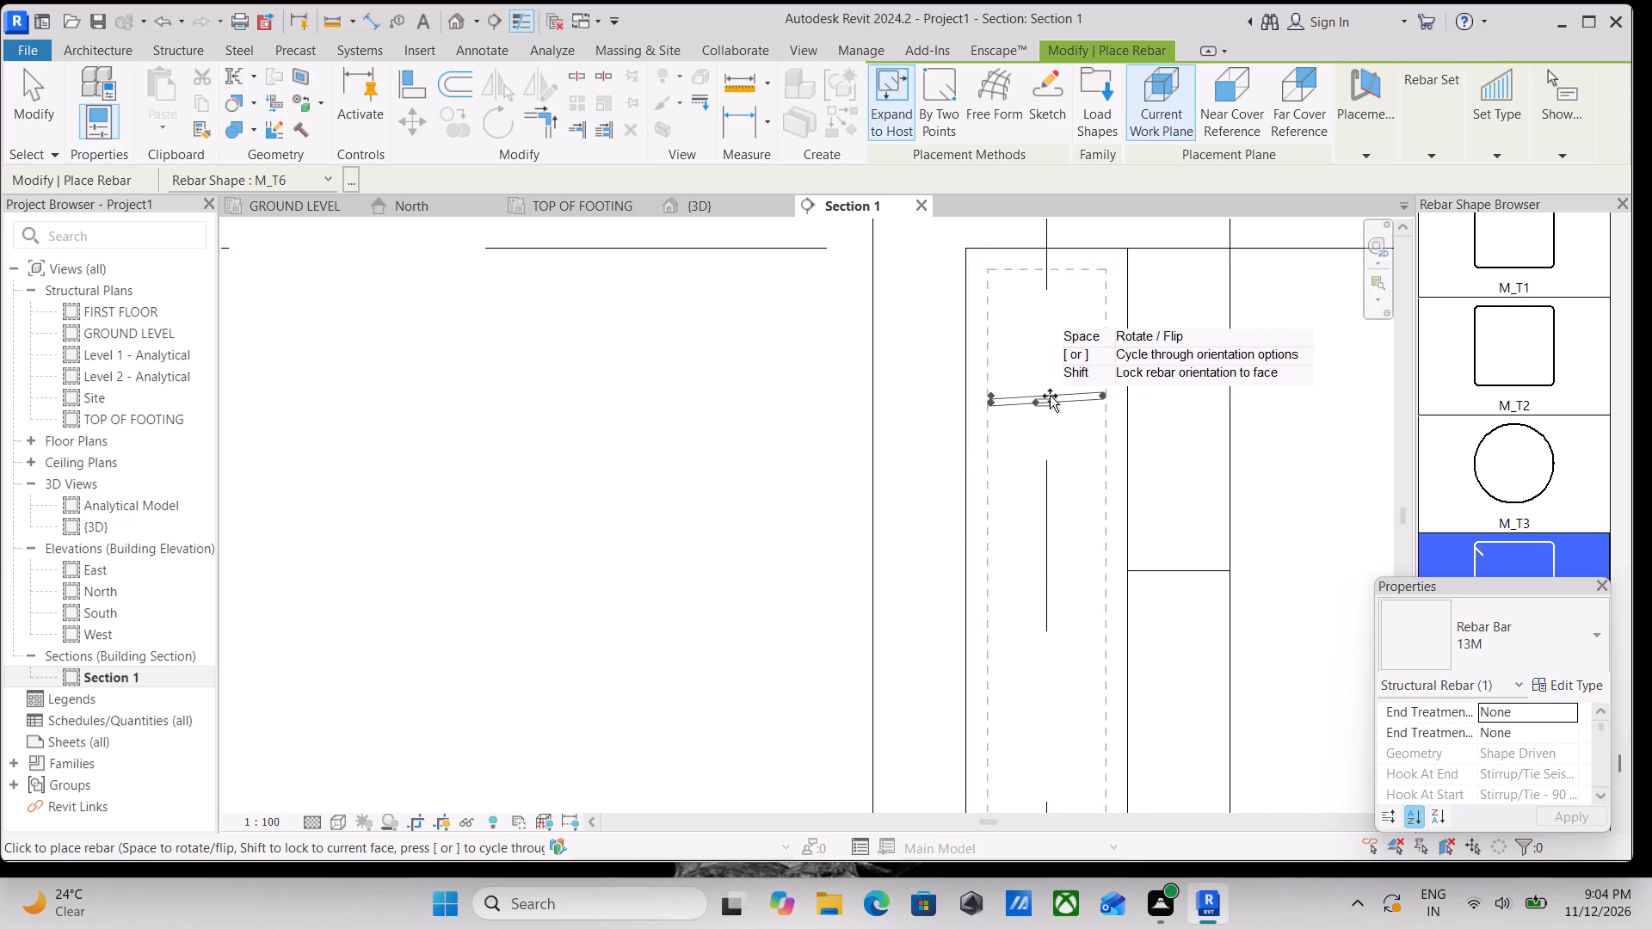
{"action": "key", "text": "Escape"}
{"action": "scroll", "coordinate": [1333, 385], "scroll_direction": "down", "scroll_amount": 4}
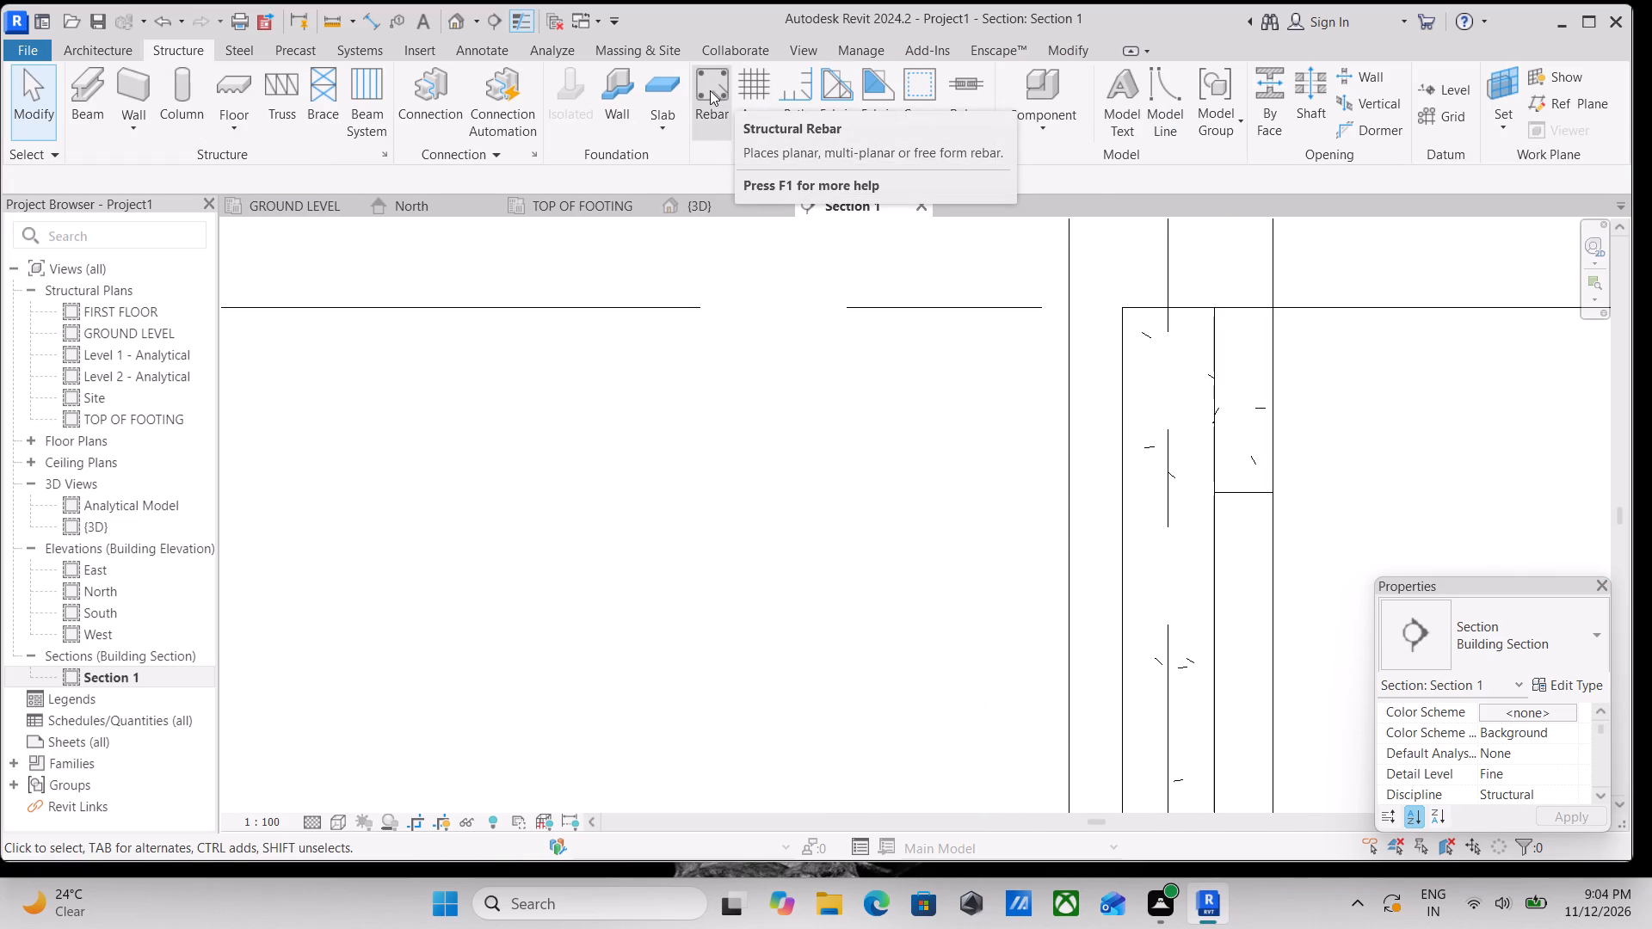
Place one 13M rebar tie of shape M_T1 horizontally across the column, a little below its top, in Section 1.
{"action": "left_click", "coordinate": [701, 89]}
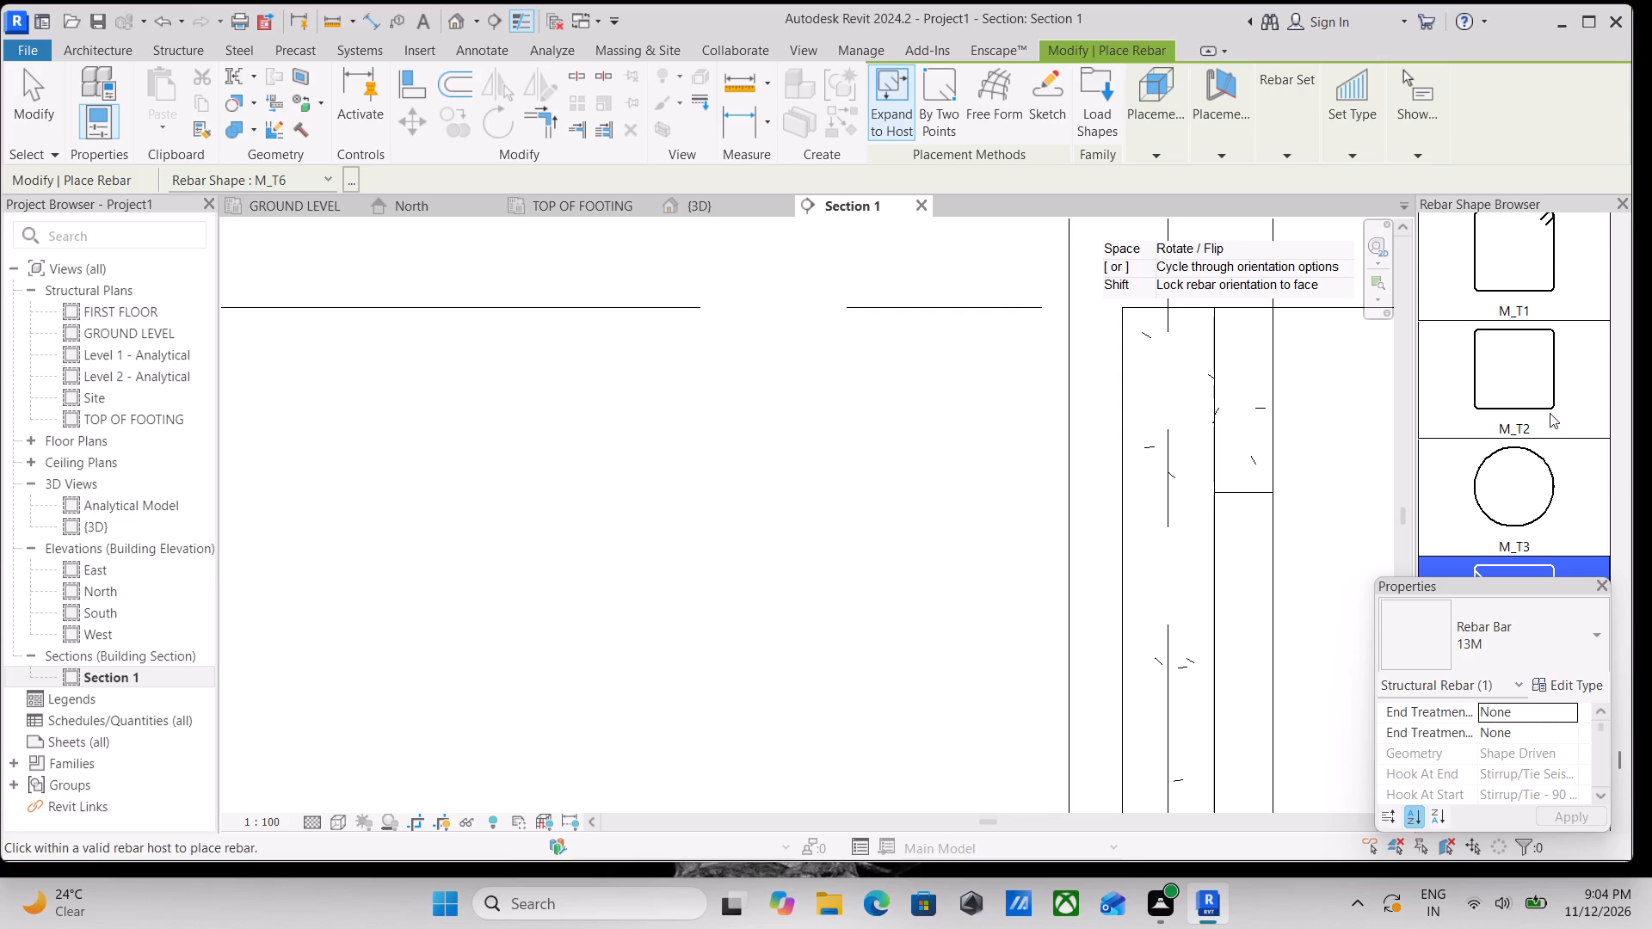
{"action": "scroll", "coordinate": [1550, 413], "scroll_direction": "down", "scroll_amount": 2}
{"action": "scroll", "coordinate": [1547, 413], "scroll_direction": "up", "scroll_amount": 2}
{"action": "scroll", "coordinate": [1520, 324], "scroll_direction": "down", "scroll_amount": 2}
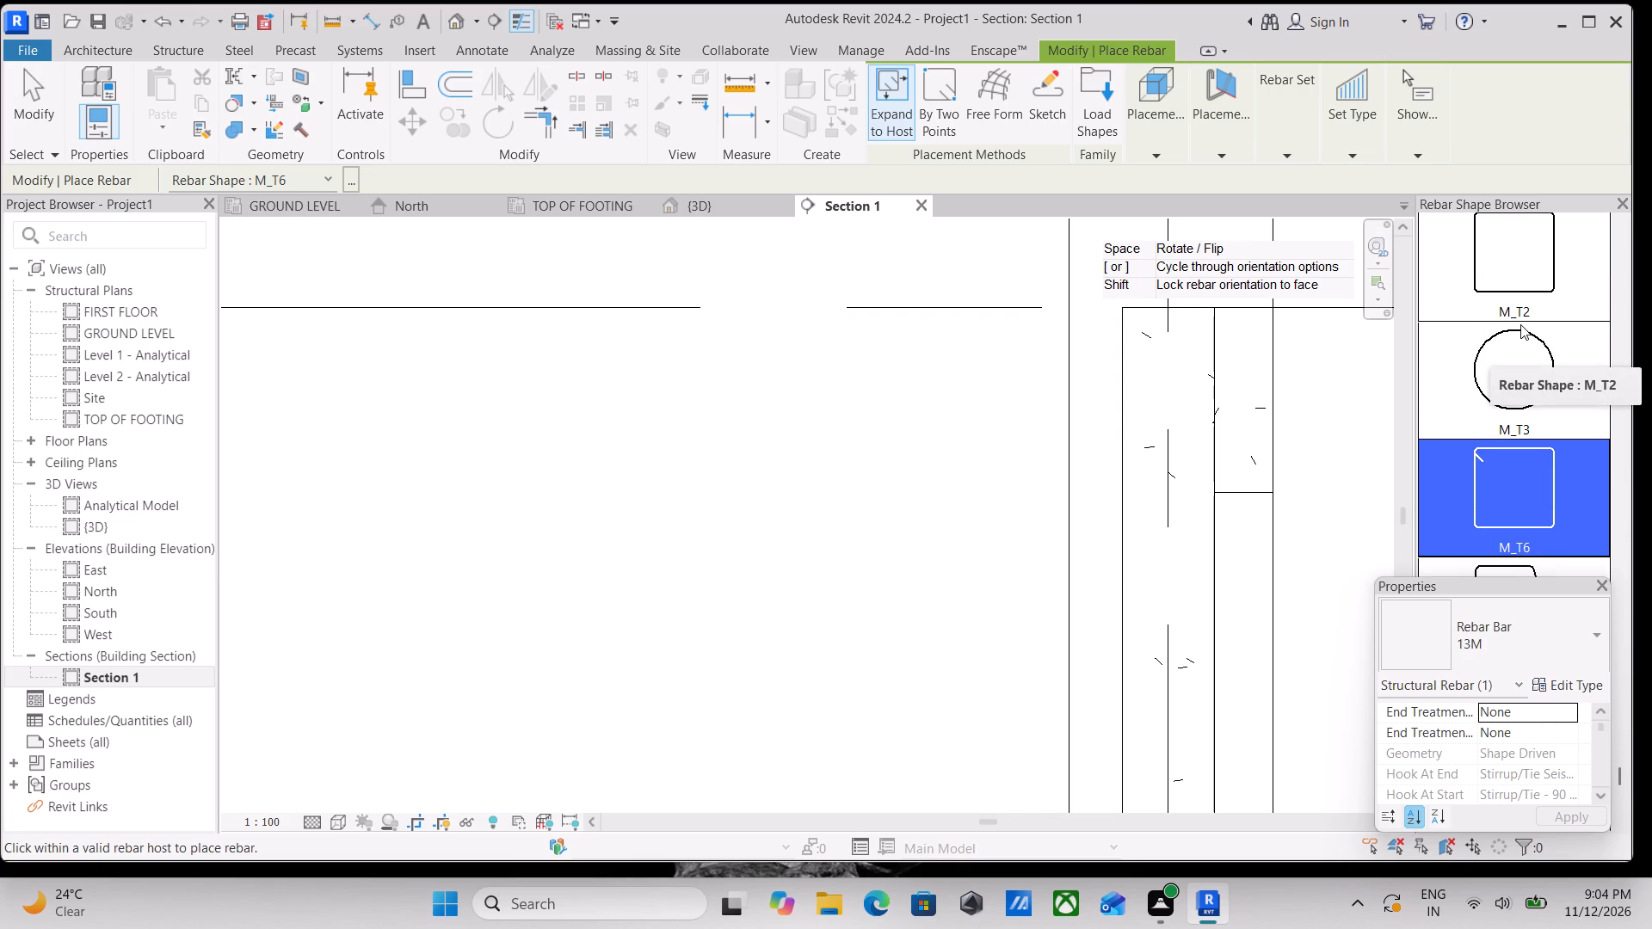
{"action": "scroll", "coordinate": [1520, 324], "scroll_direction": "up", "scroll_amount": 2}
{"action": "left_click", "coordinate": [1527, 287]}
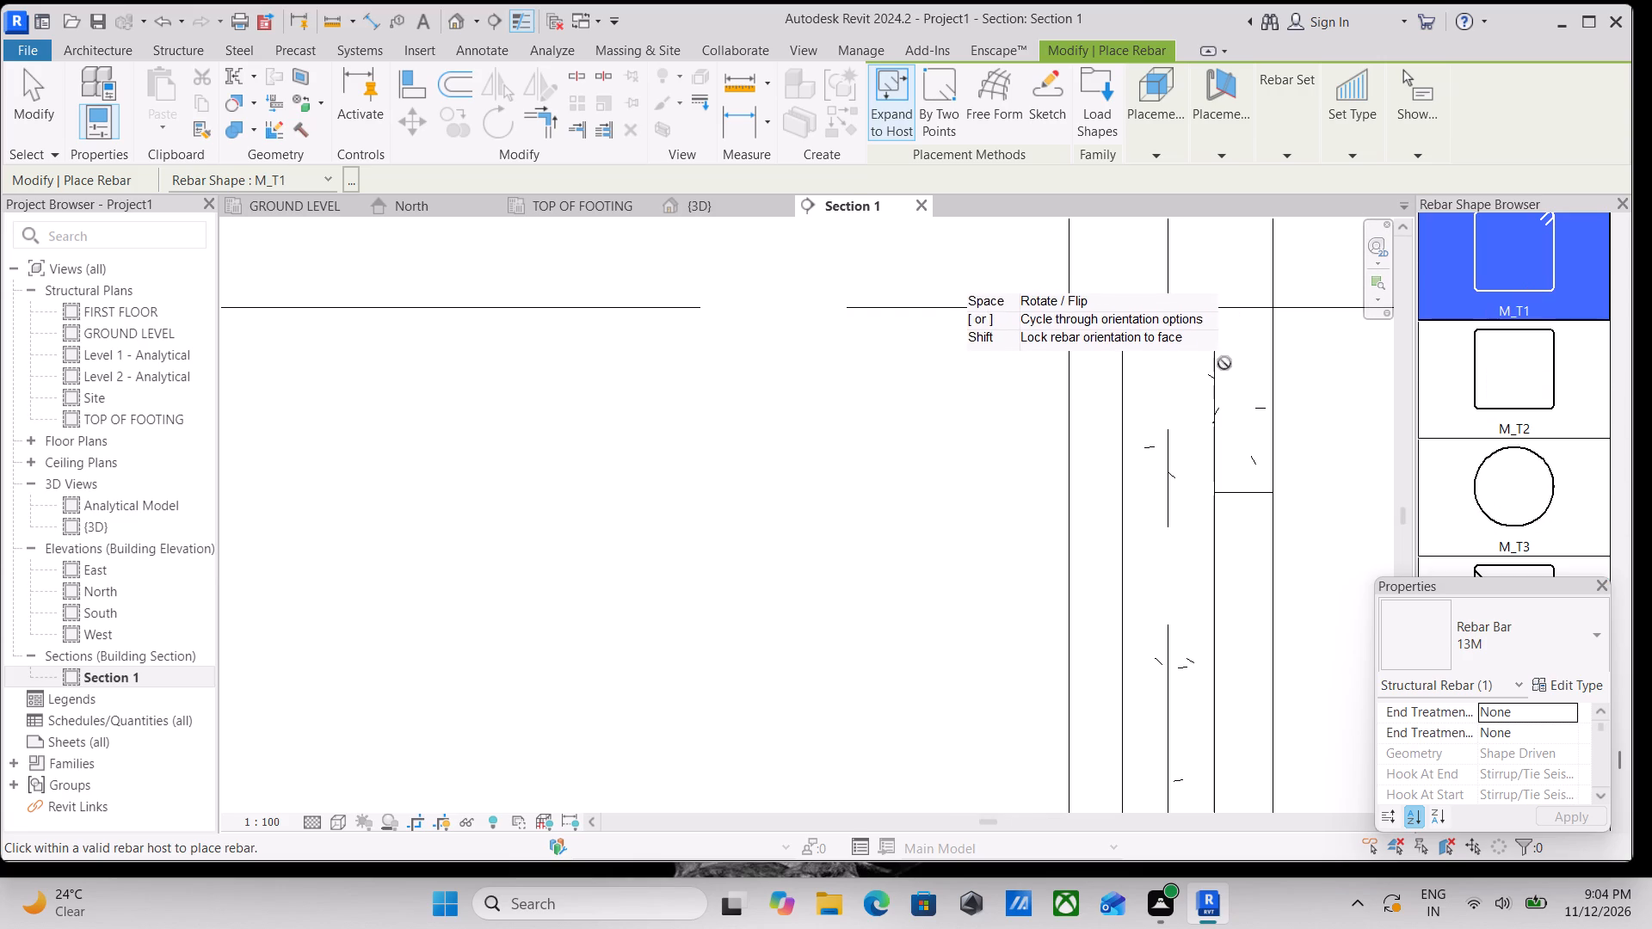
{"action": "scroll", "coordinate": [1158, 366], "scroll_direction": "up", "scroll_amount": 10}
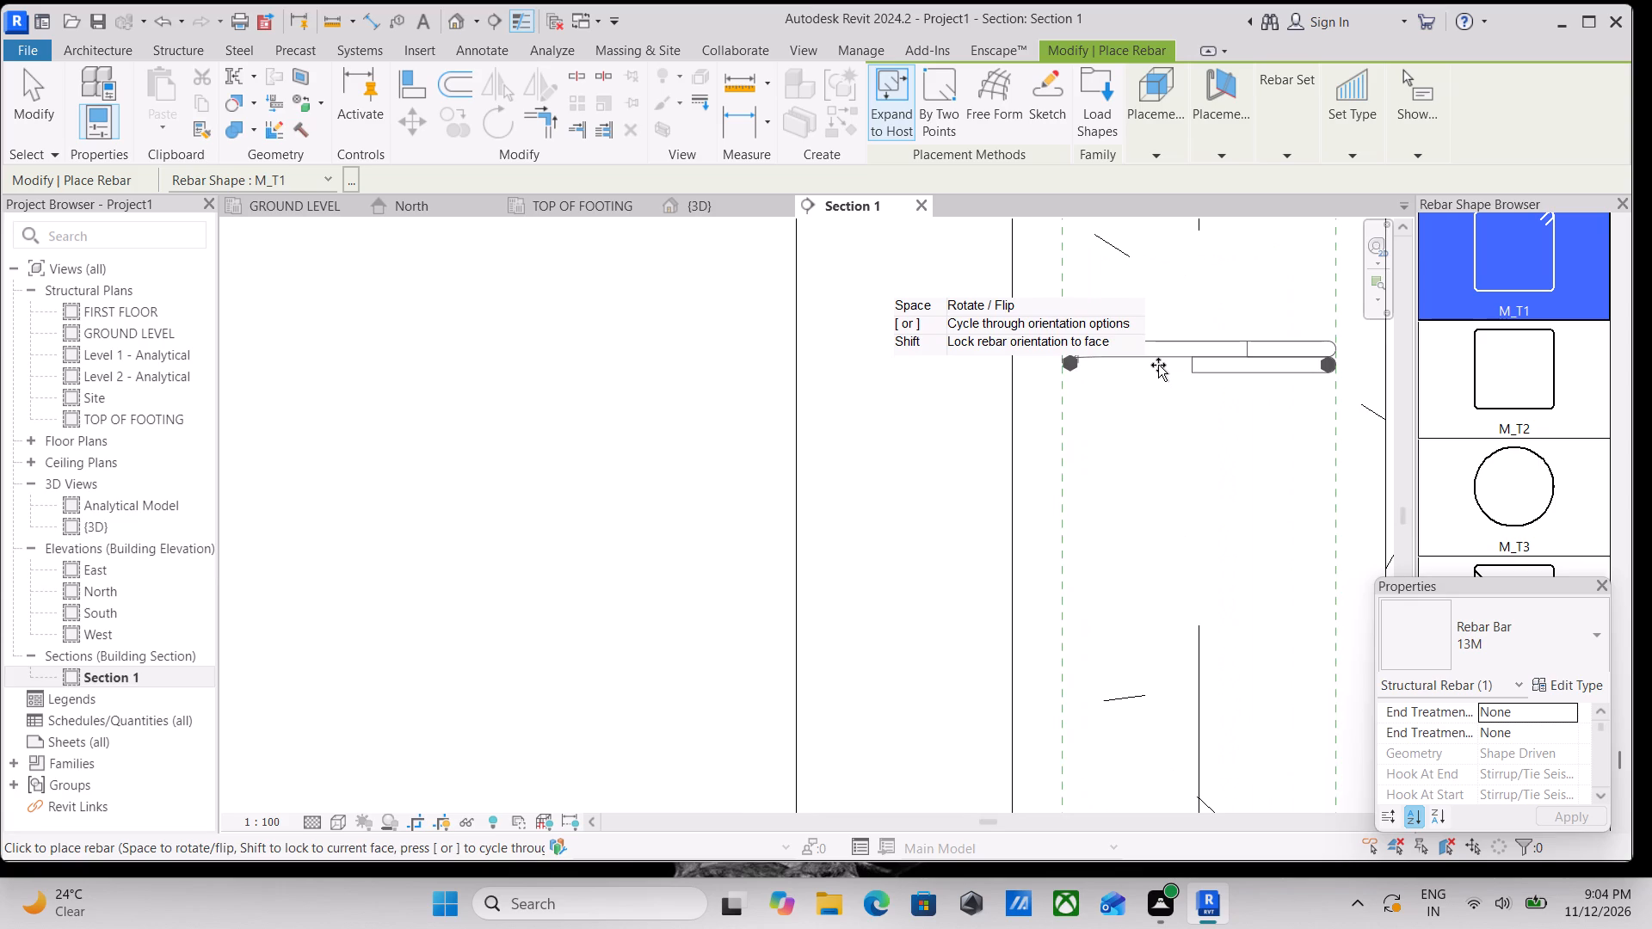
{"action": "scroll", "coordinate": [1158, 365], "scroll_direction": "up", "scroll_amount": 2}
{"action": "scroll", "coordinate": [1158, 365], "scroll_direction": "down", "scroll_amount": 4}
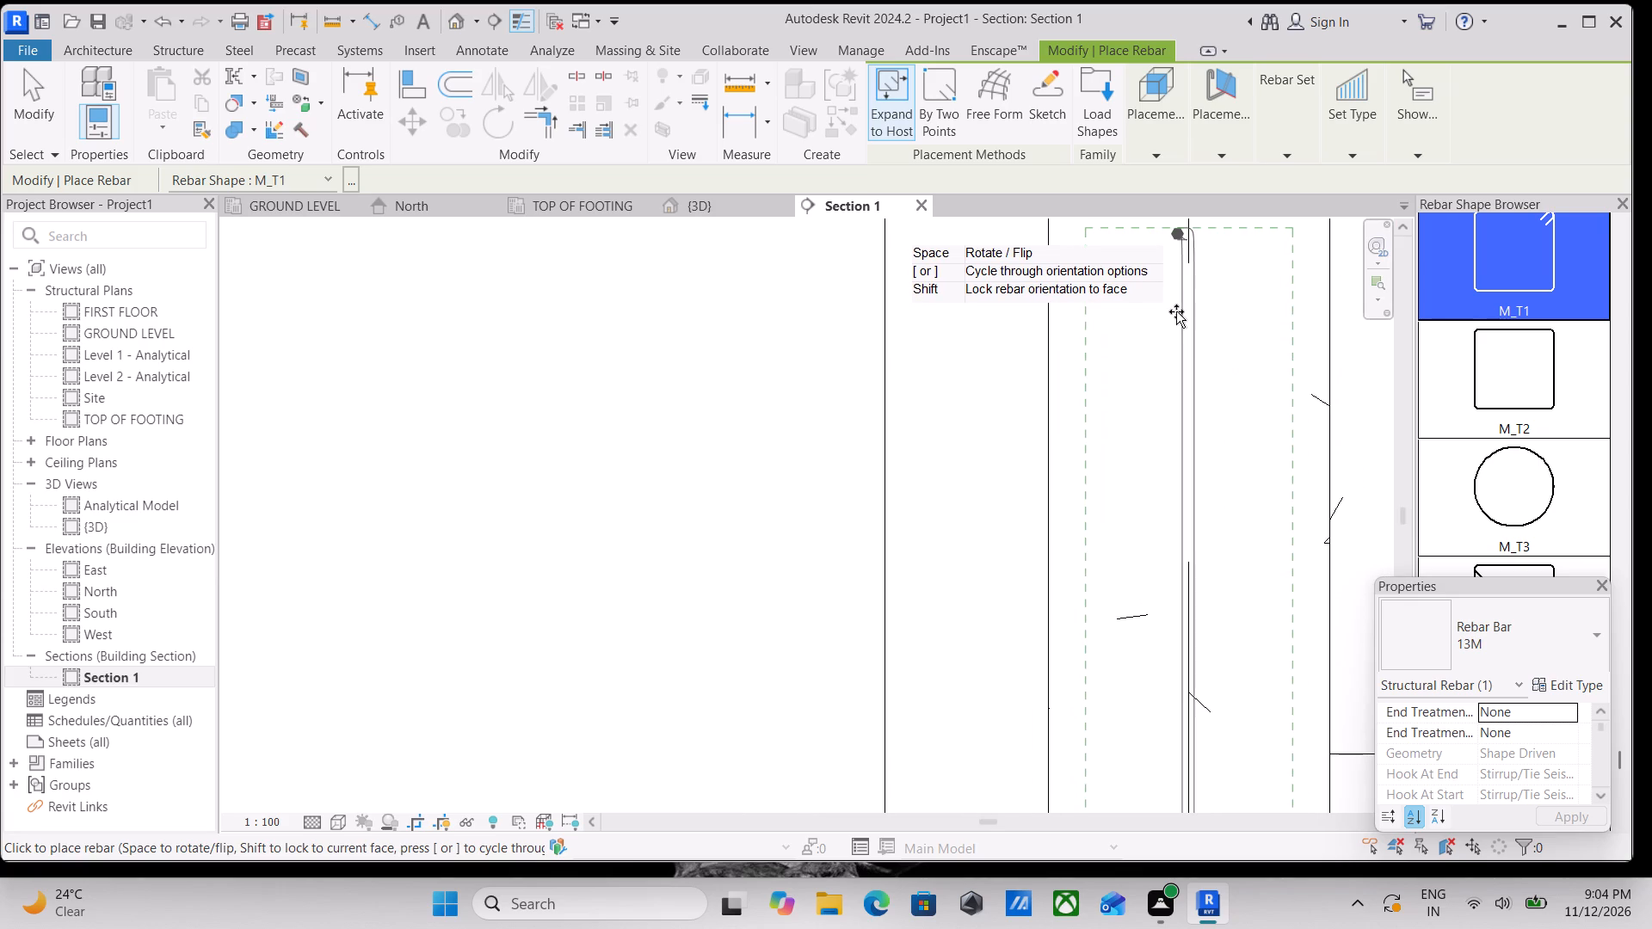
{"action": "left_click", "coordinate": [1173, 329]}
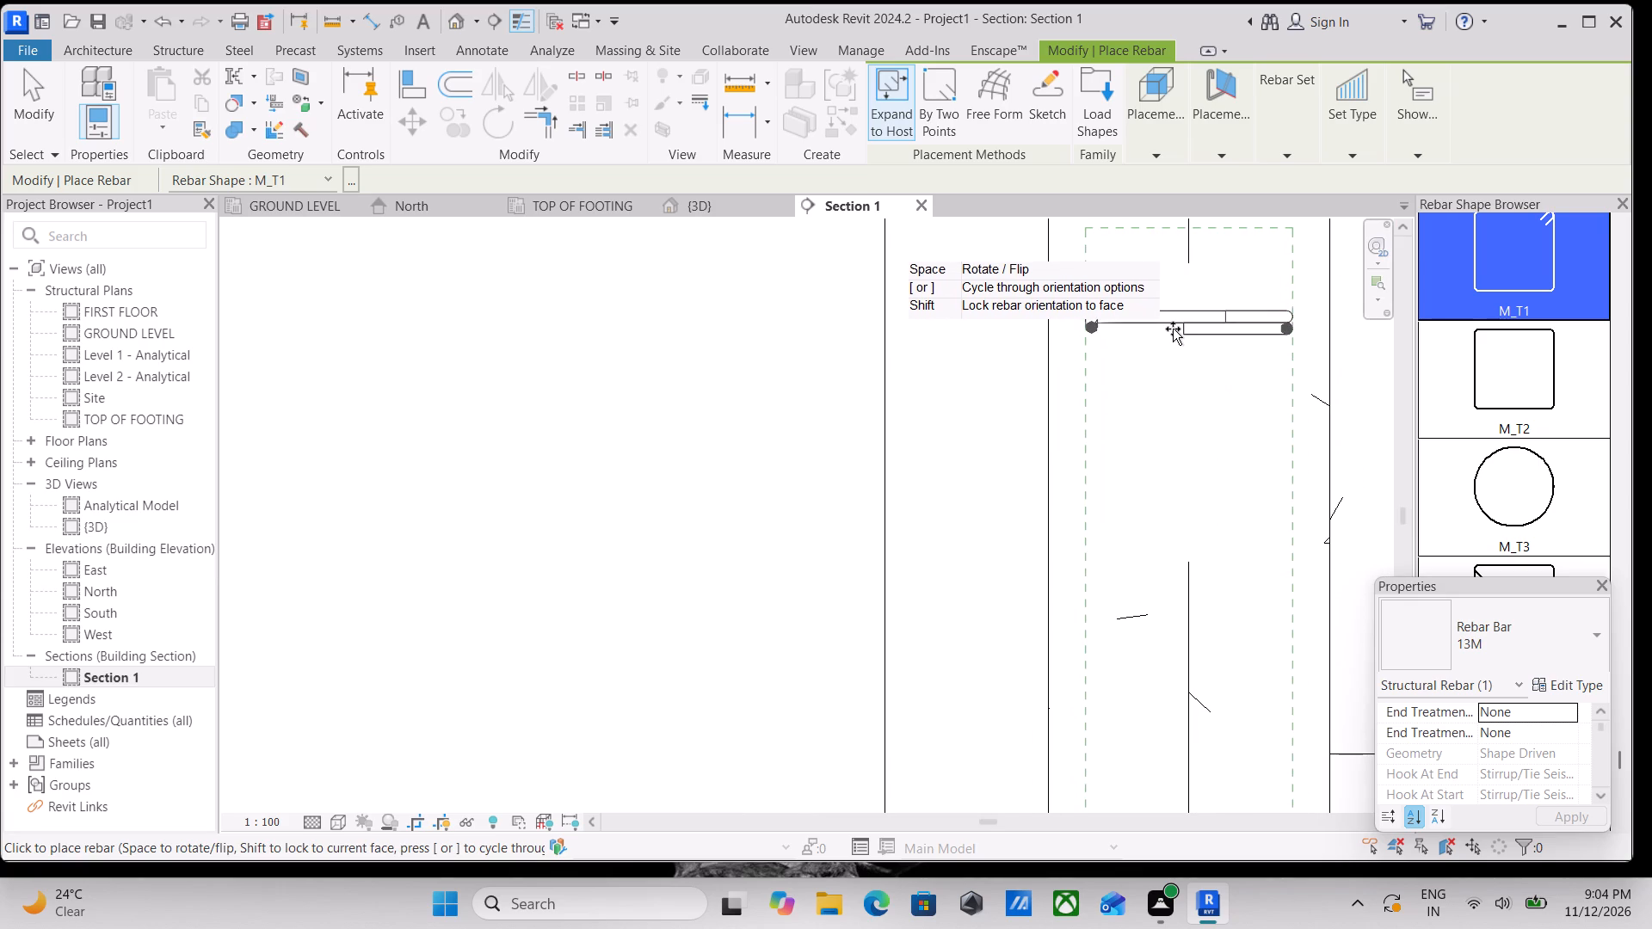
{"action": "key", "text": "Escape"}
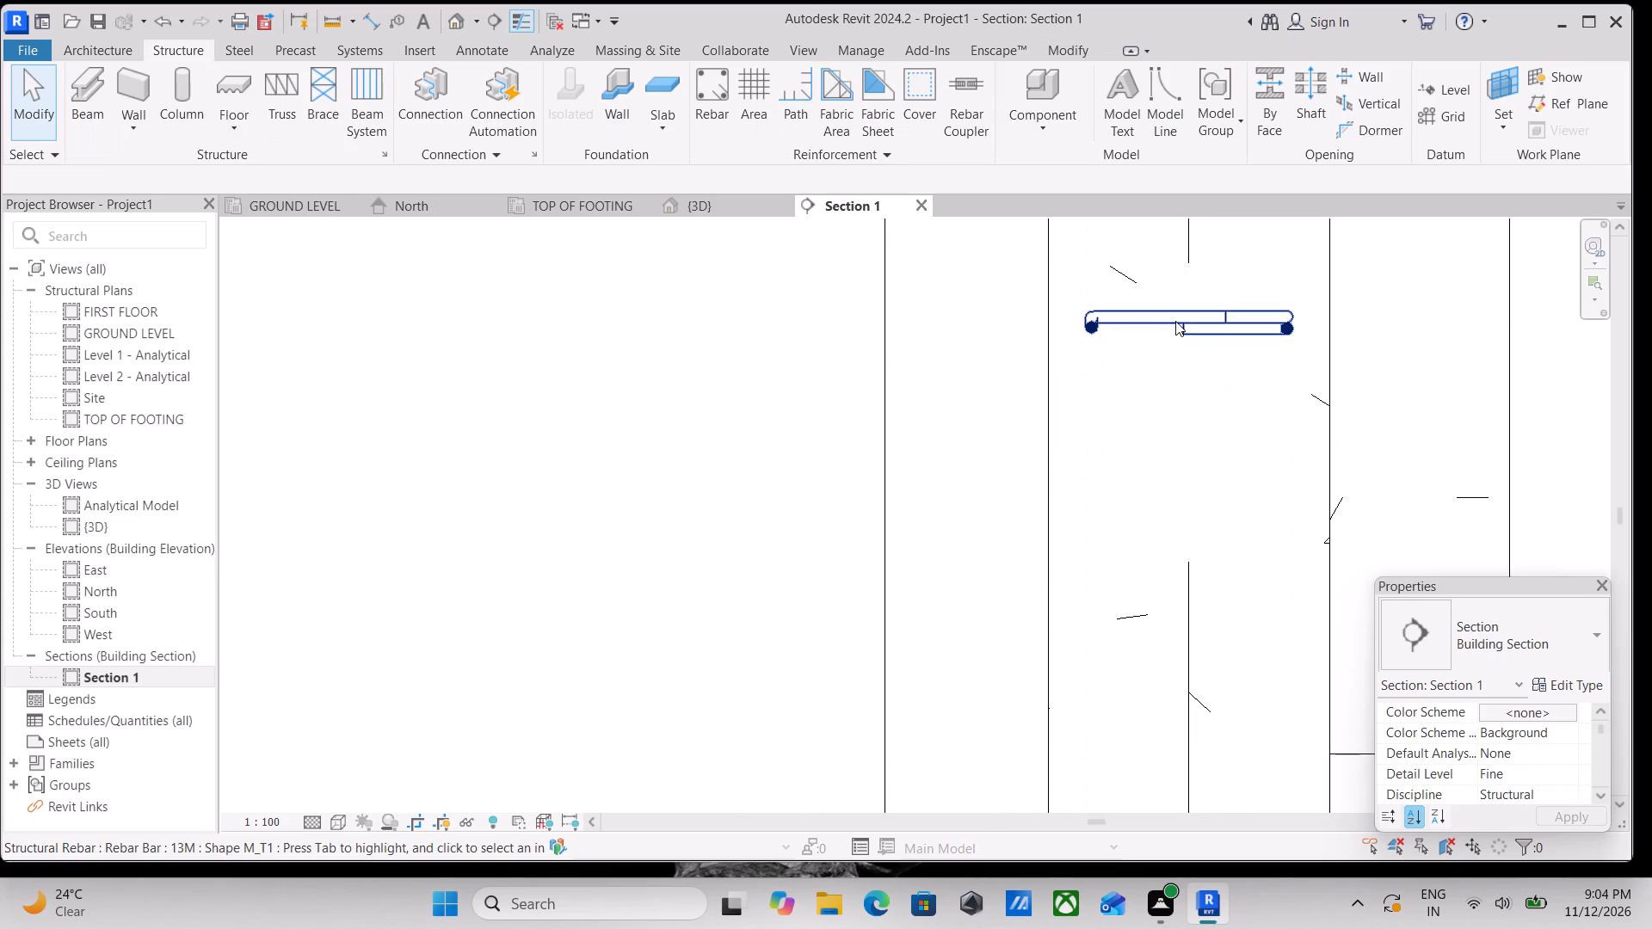
Set the new column tie's view visibility to unobscured in the {3D} view.
{"action": "scroll", "coordinate": [1175, 321], "scroll_direction": "up", "scroll_amount": 1}
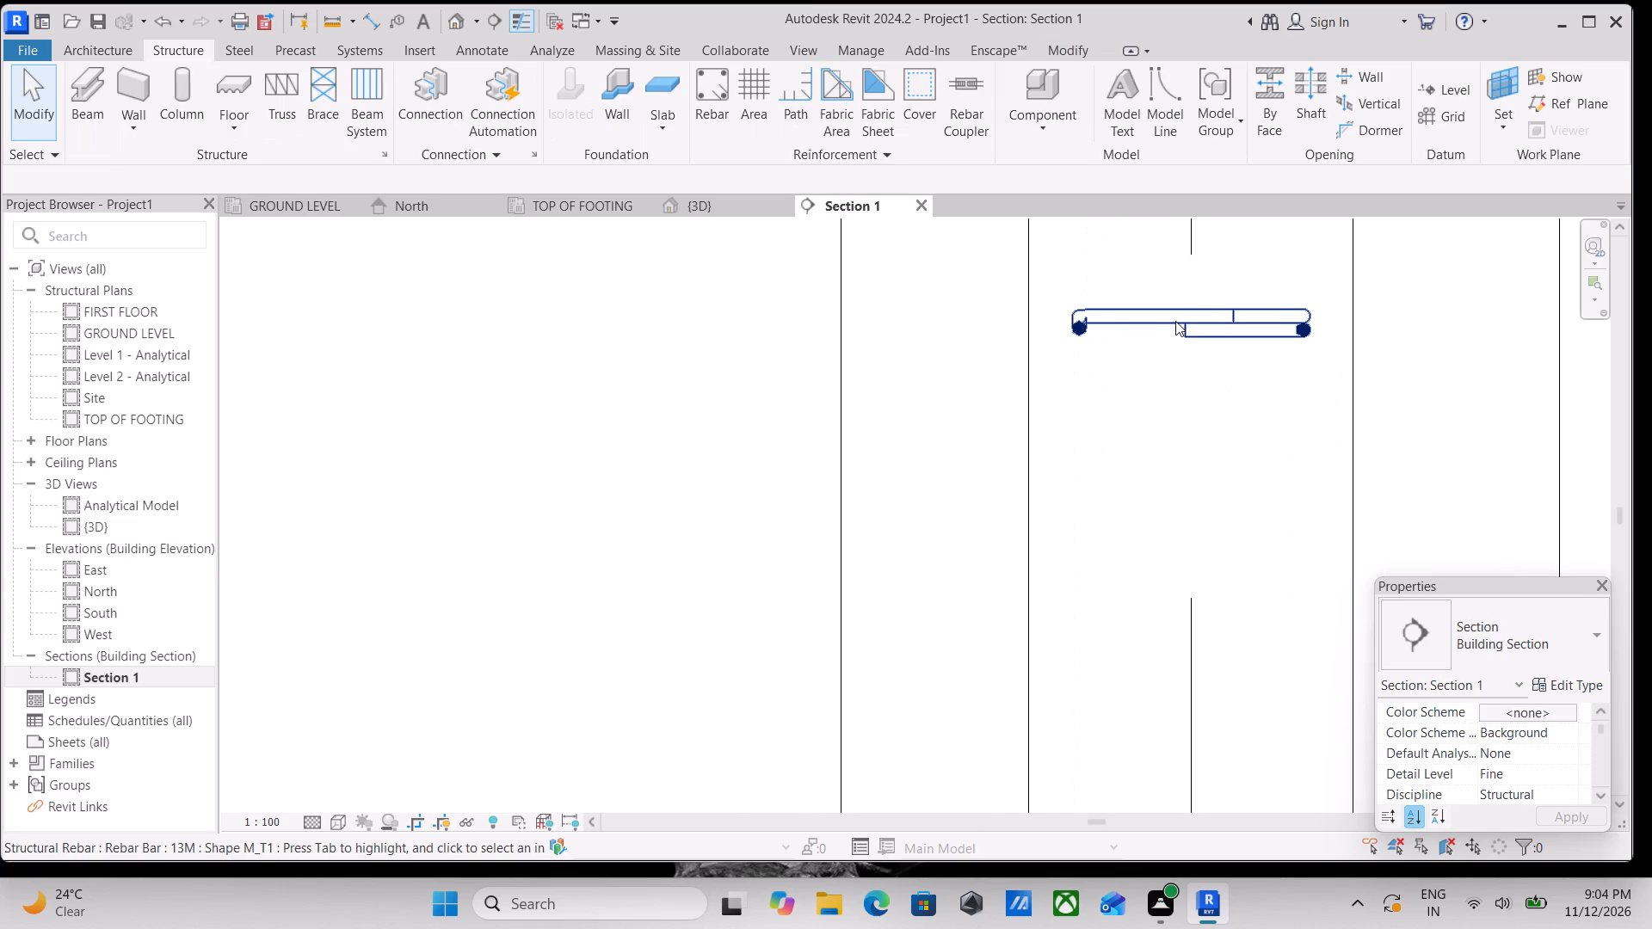
{"action": "left_click", "coordinate": [1182, 309]}
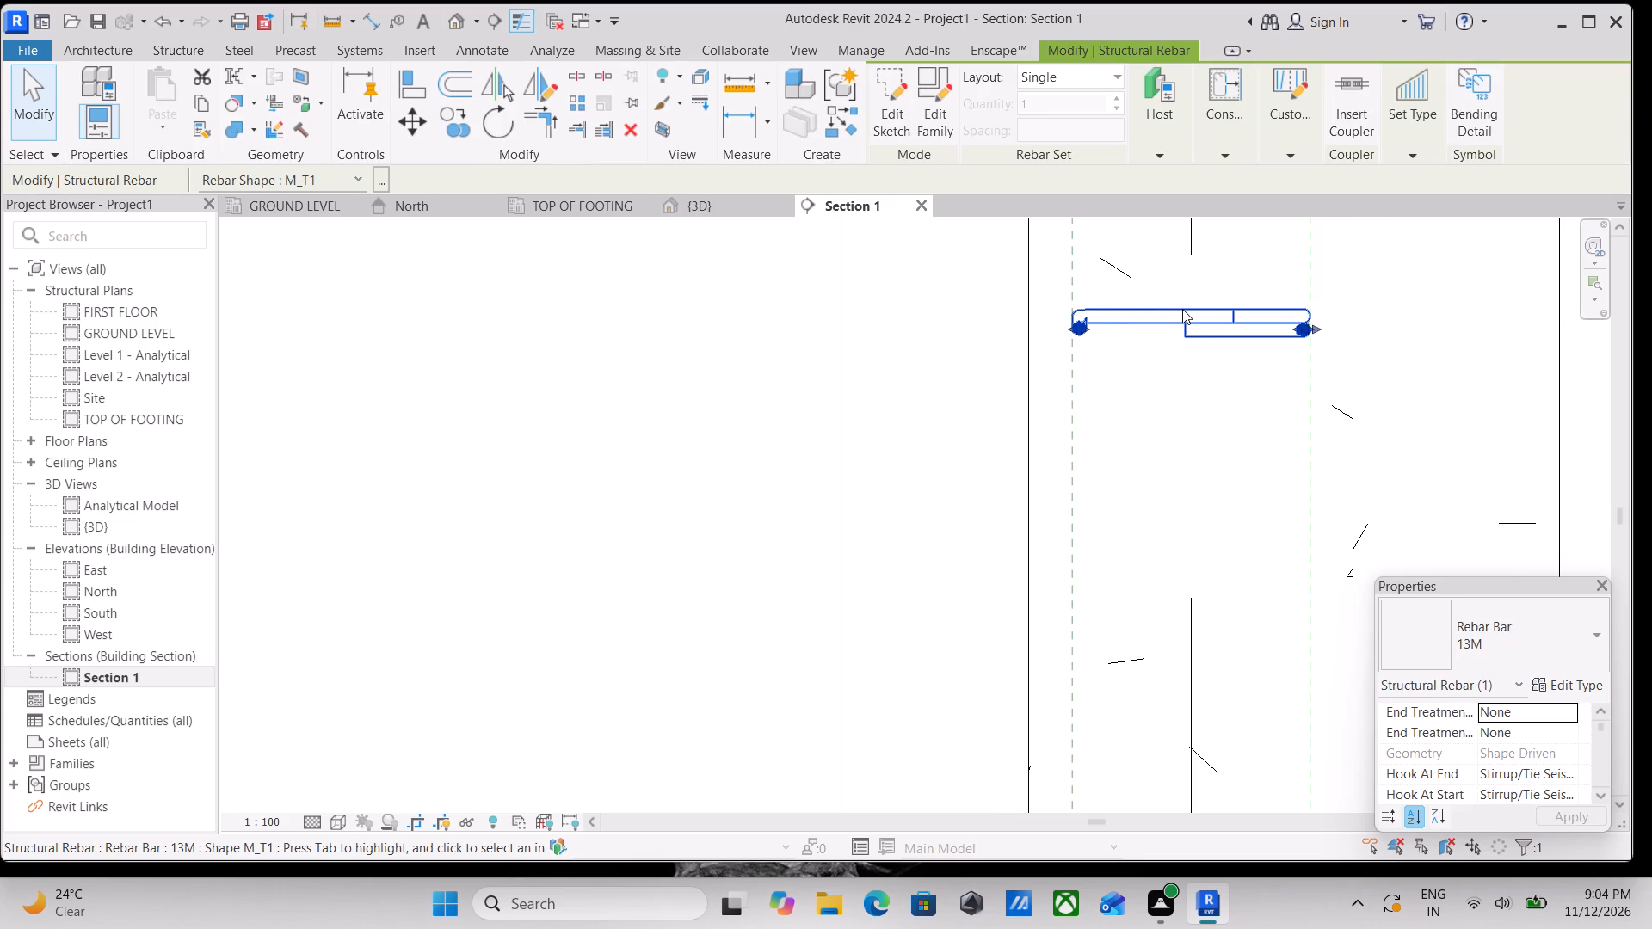
{"action": "scroll", "coordinate": [1187, 311], "scroll_direction": "down", "scroll_amount": 2}
{"action": "key", "text": "Escape"}
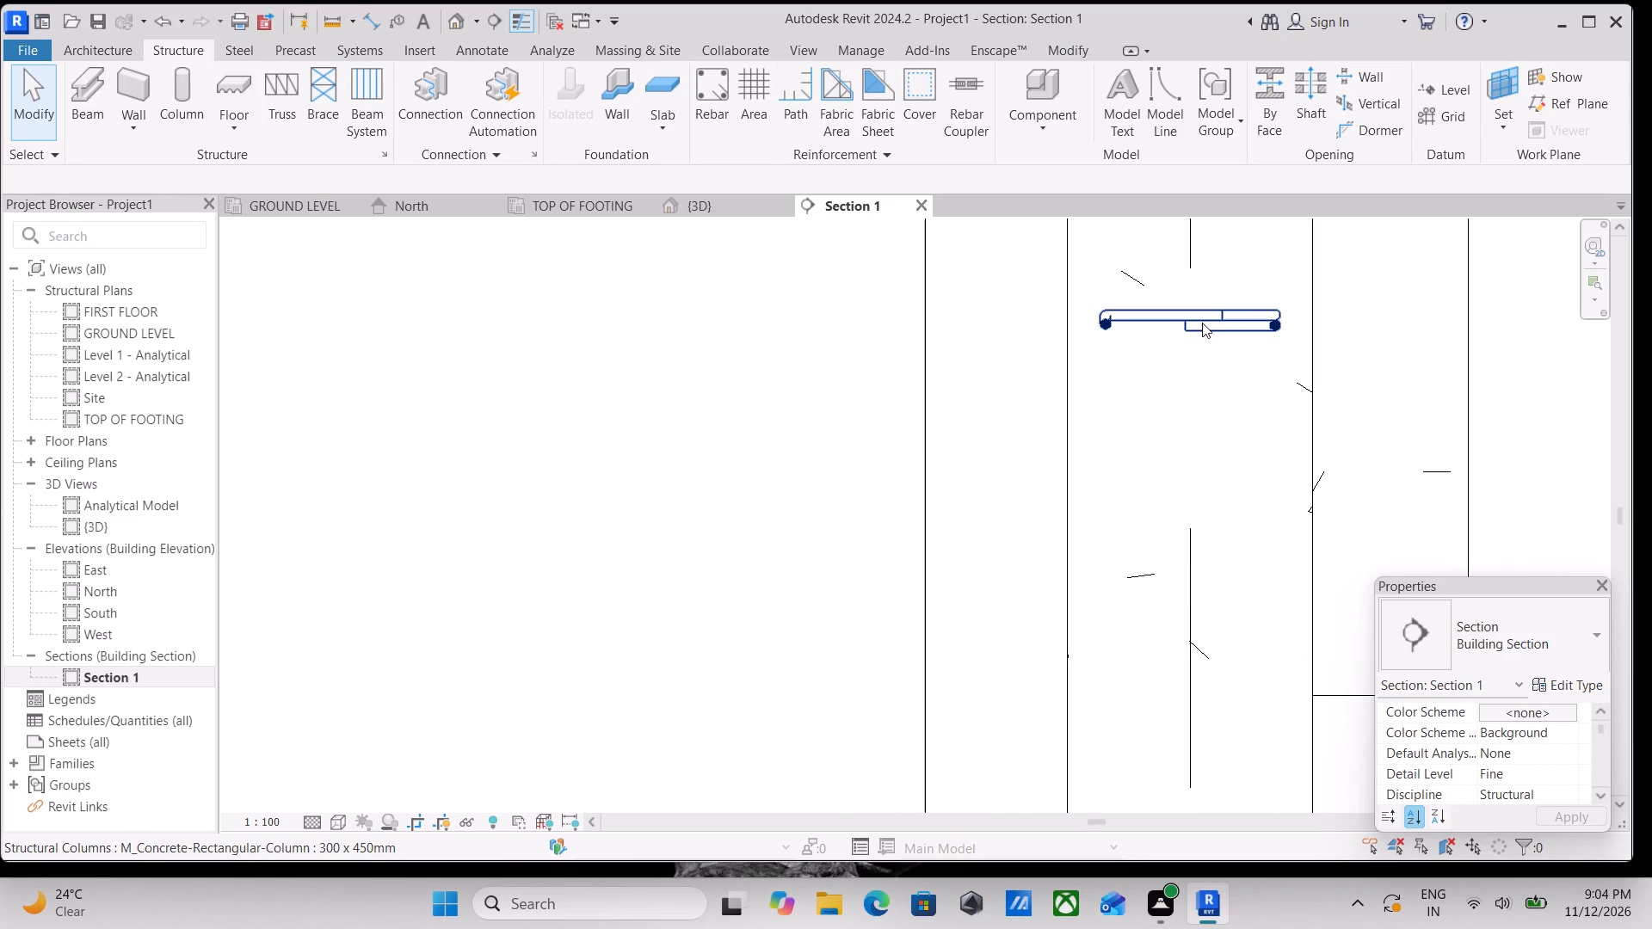
{"action": "left_click", "coordinate": [1202, 323]}
{"action": "scroll", "coordinate": [1475, 640], "scroll_direction": "down", "scroll_amount": 1}
{"action": "scroll", "coordinate": [1547, 725], "scroll_direction": "down", "scroll_amount": 3}
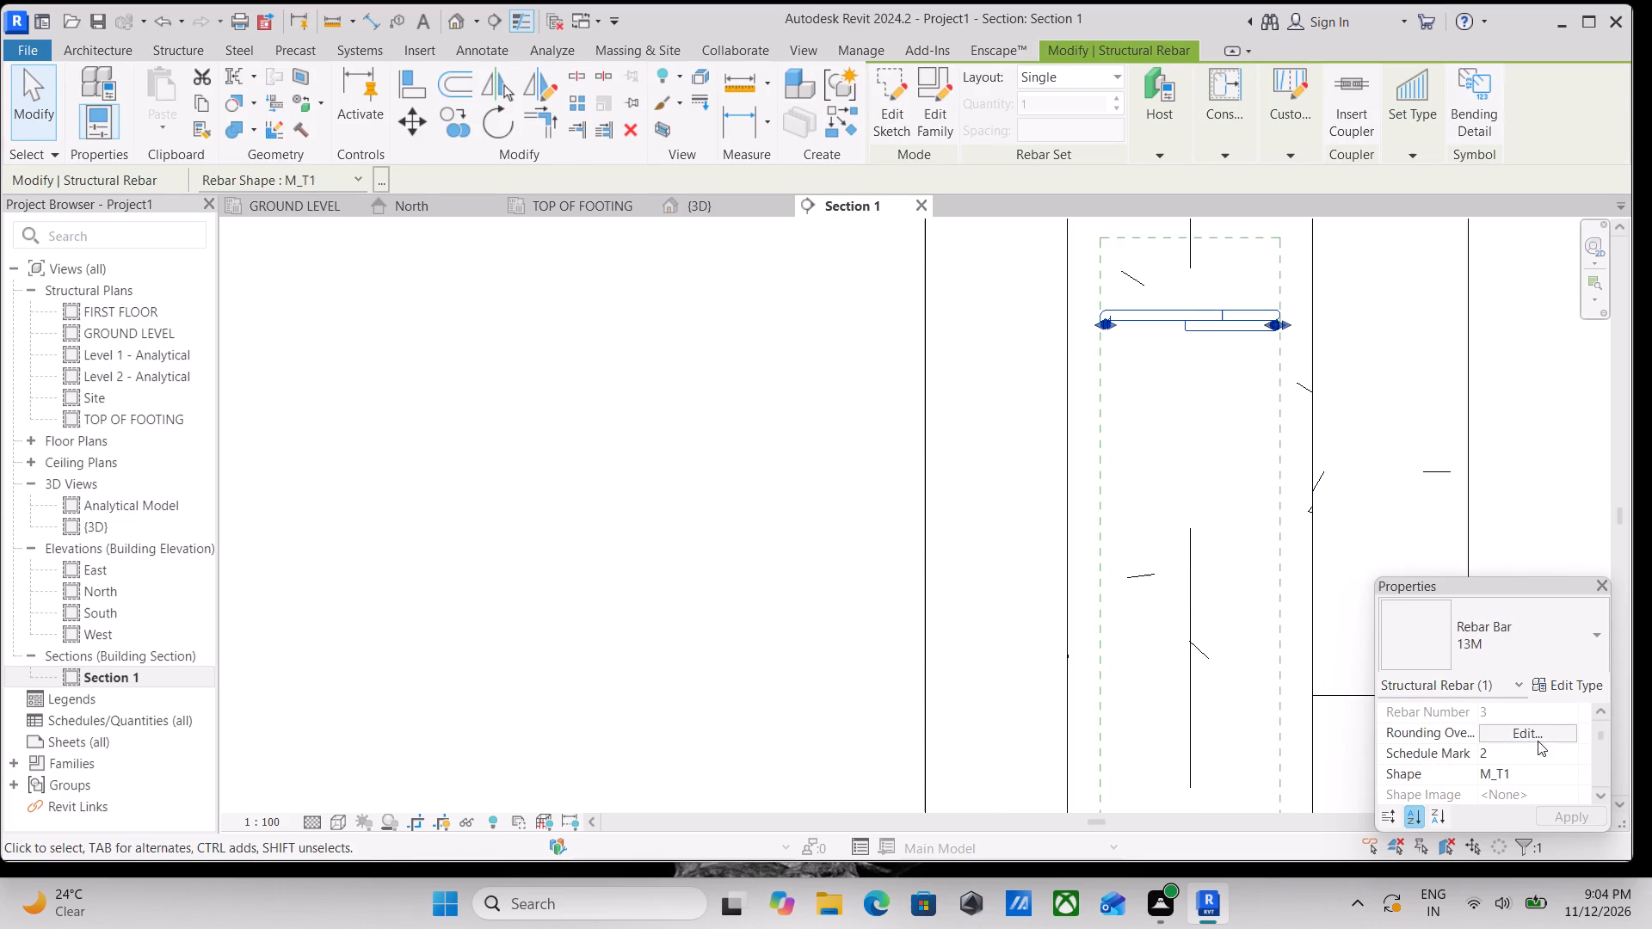
{"action": "scroll", "coordinate": [1538, 726], "scroll_direction": "down", "scroll_amount": 4}
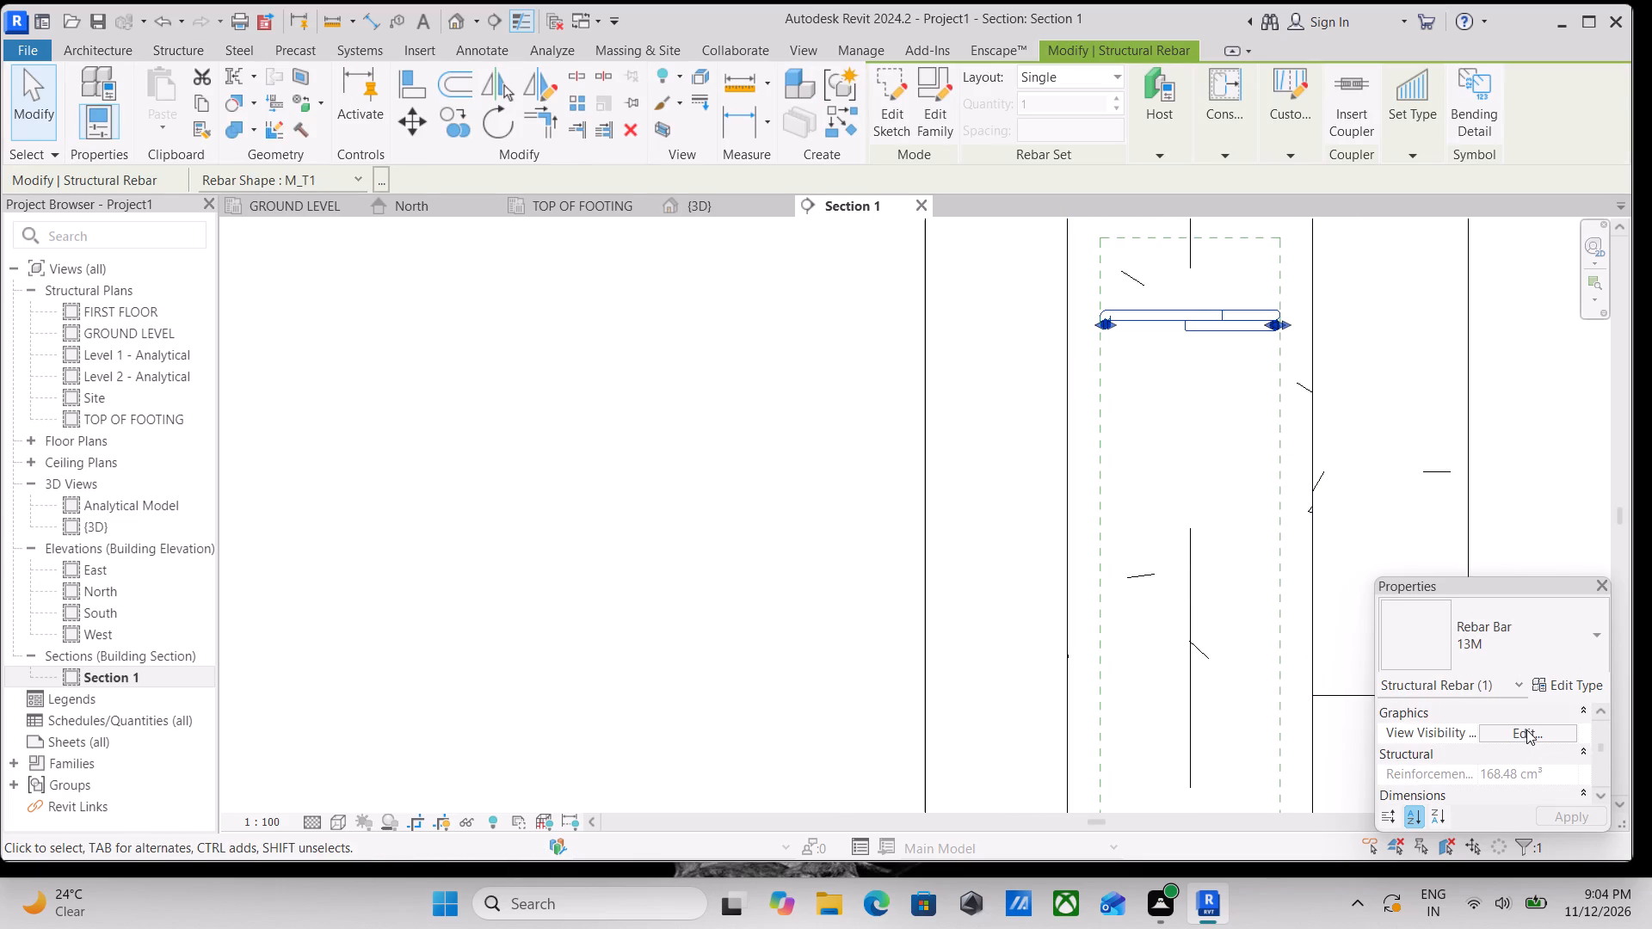
{"action": "left_click", "coordinate": [1526, 729]}
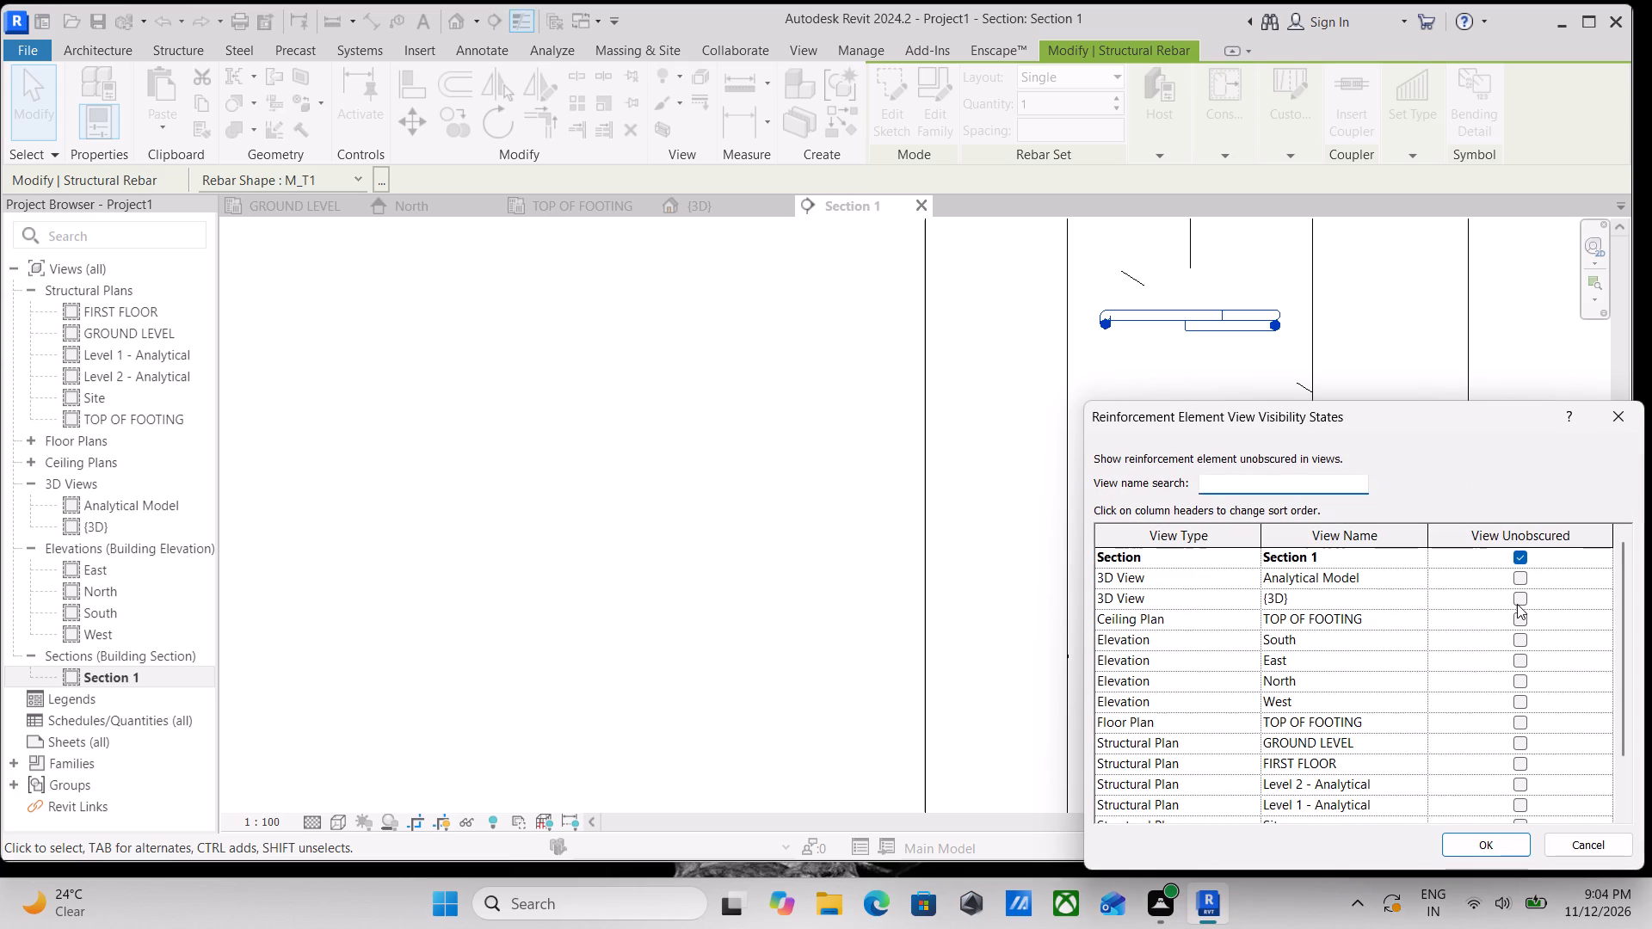
{"action": "left_click", "coordinate": [1516, 600]}
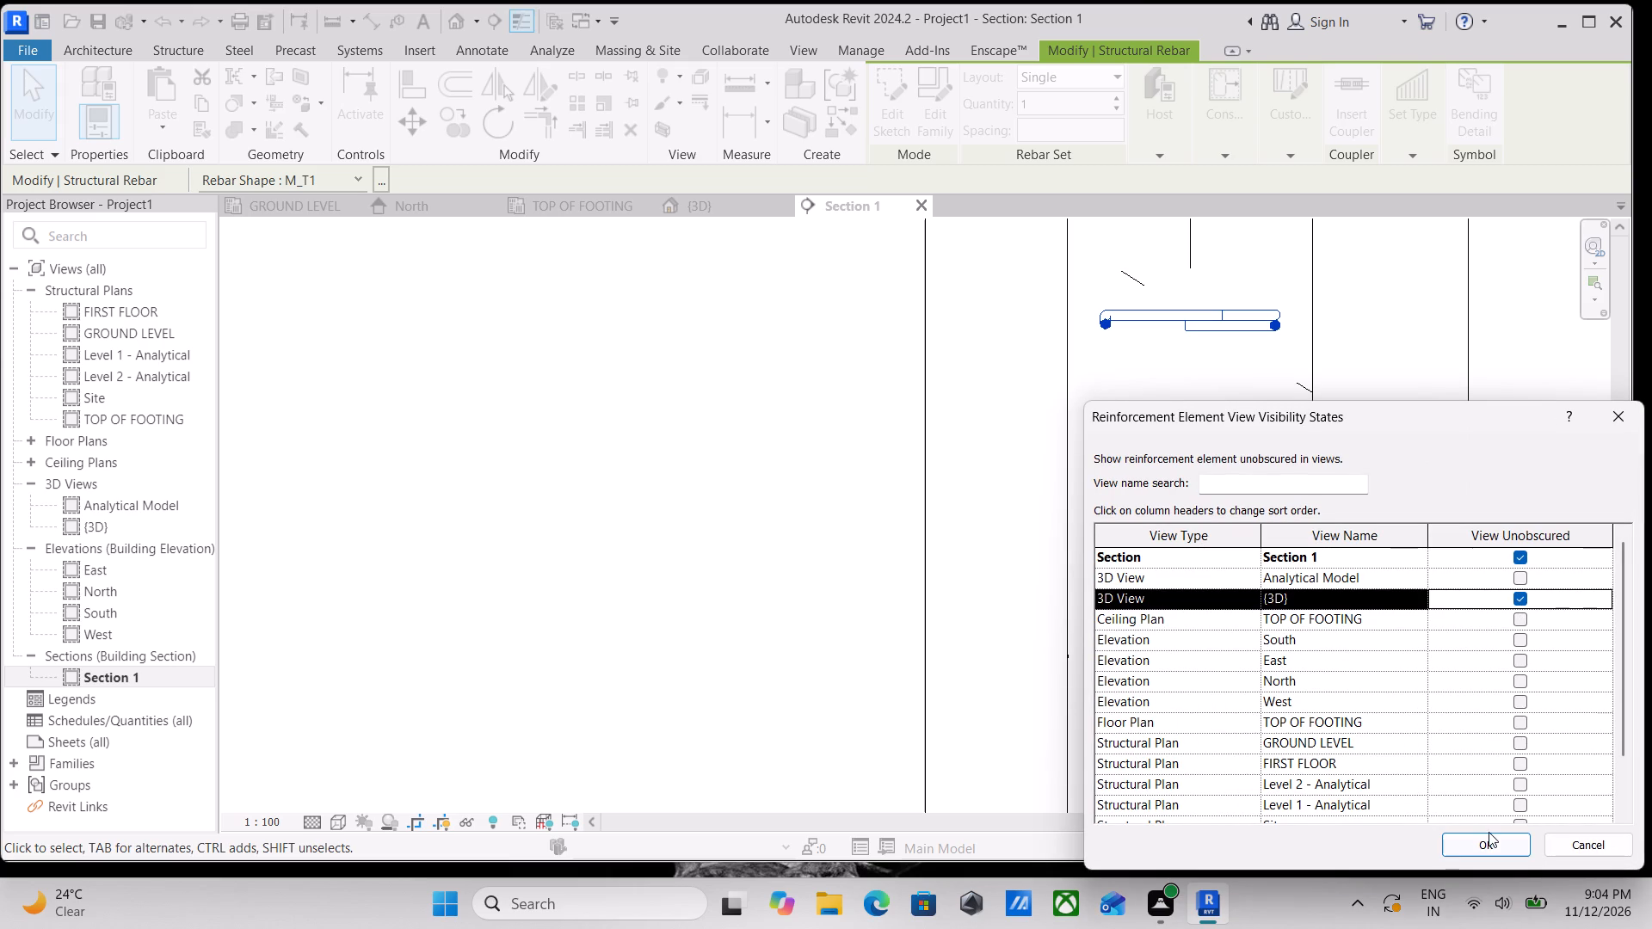
{"action": "left_click", "coordinate": [1489, 837]}
{"action": "scroll", "coordinate": [1361, 505], "scroll_direction": "down", "scroll_amount": 2}
{"action": "middle_click_drag", "start_coordinate": [1254, 440], "coordinate": [1204, 508]}
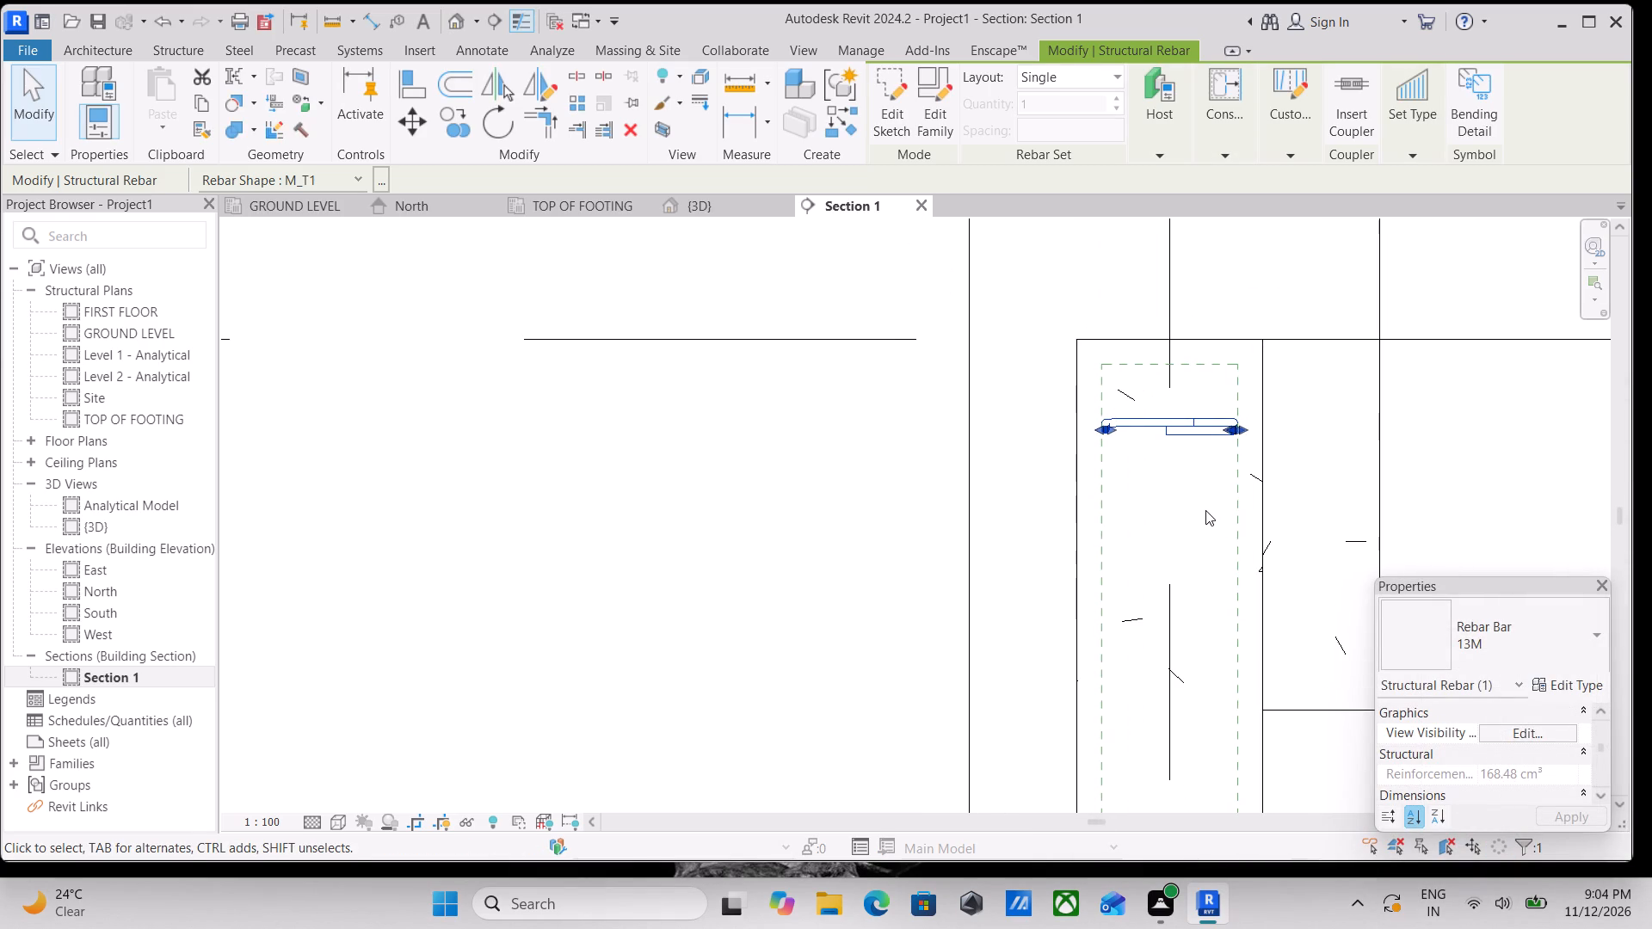
{"action": "key", "text": "Escape"}
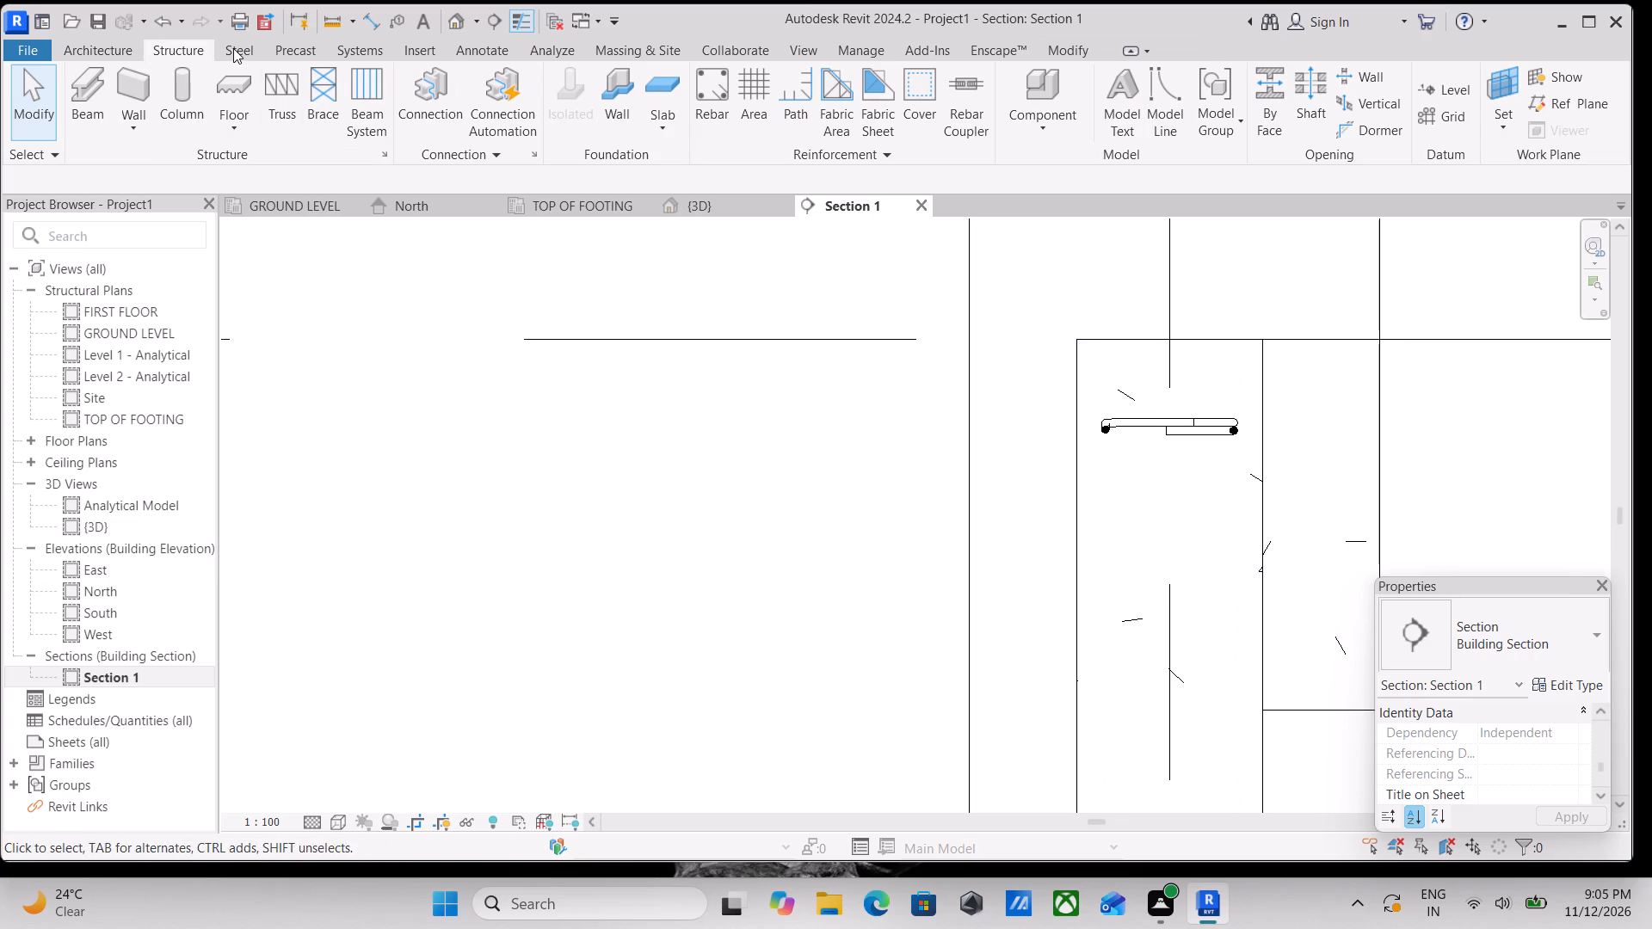
Place one straight 13M rebar of shape M_00 vertically in the column, parallel to the work plane, toward the beam side in Section 1.
{"action": "left_click", "coordinate": [700, 103]}
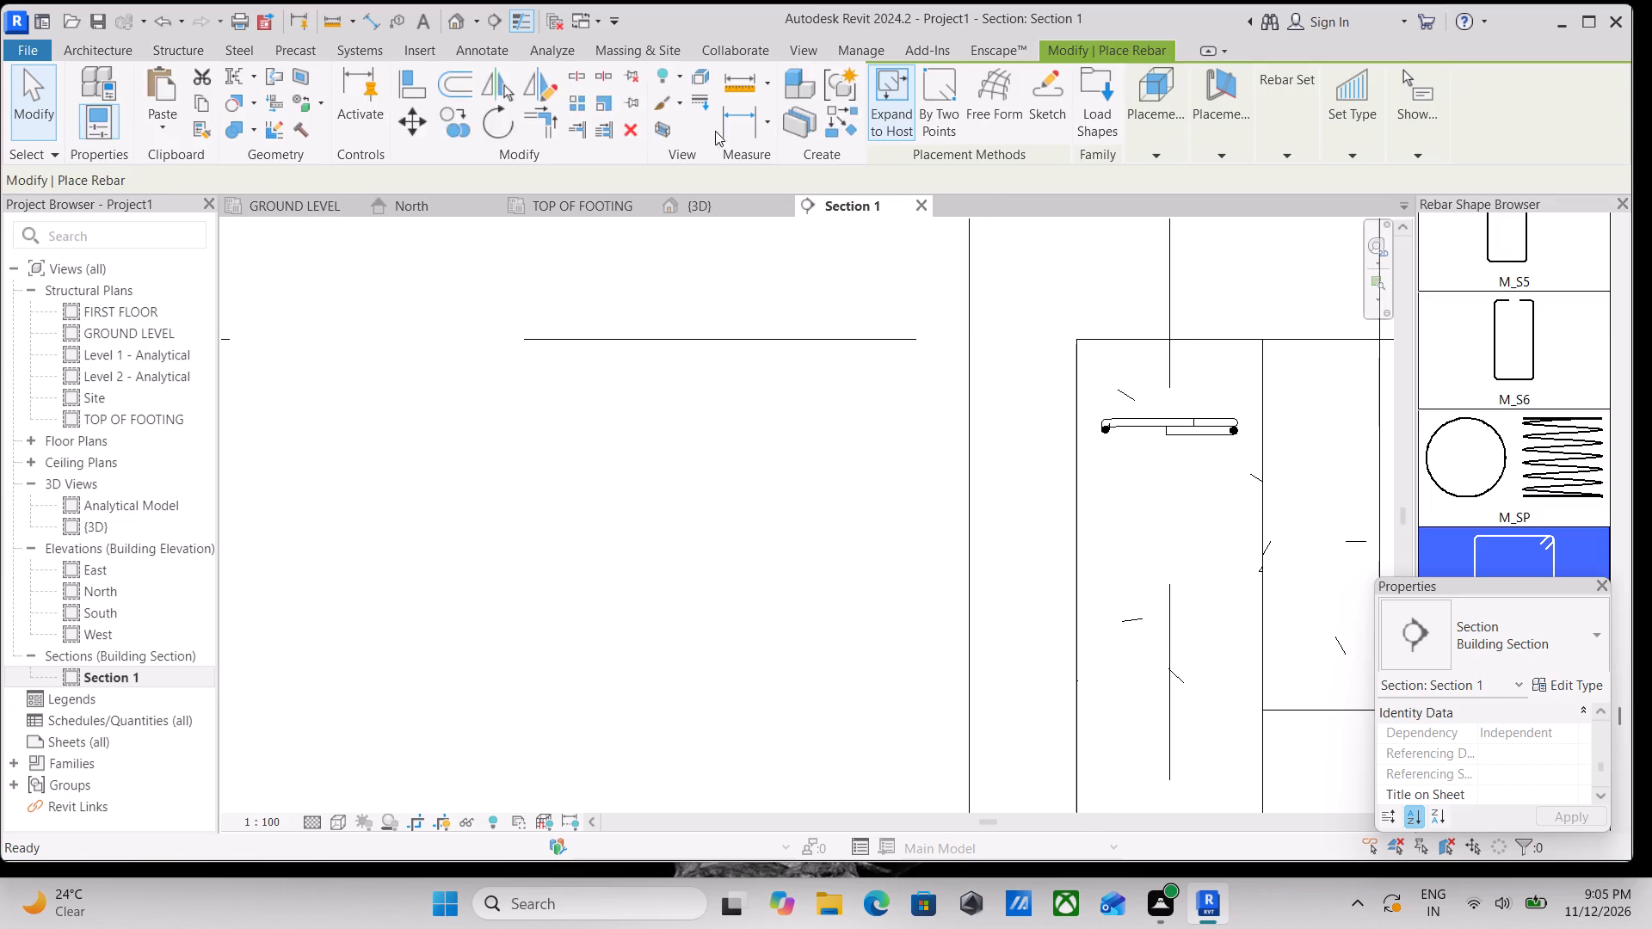
{"action": "scroll", "coordinate": [1542, 385], "scroll_direction": "up", "scroll_amount": 9}
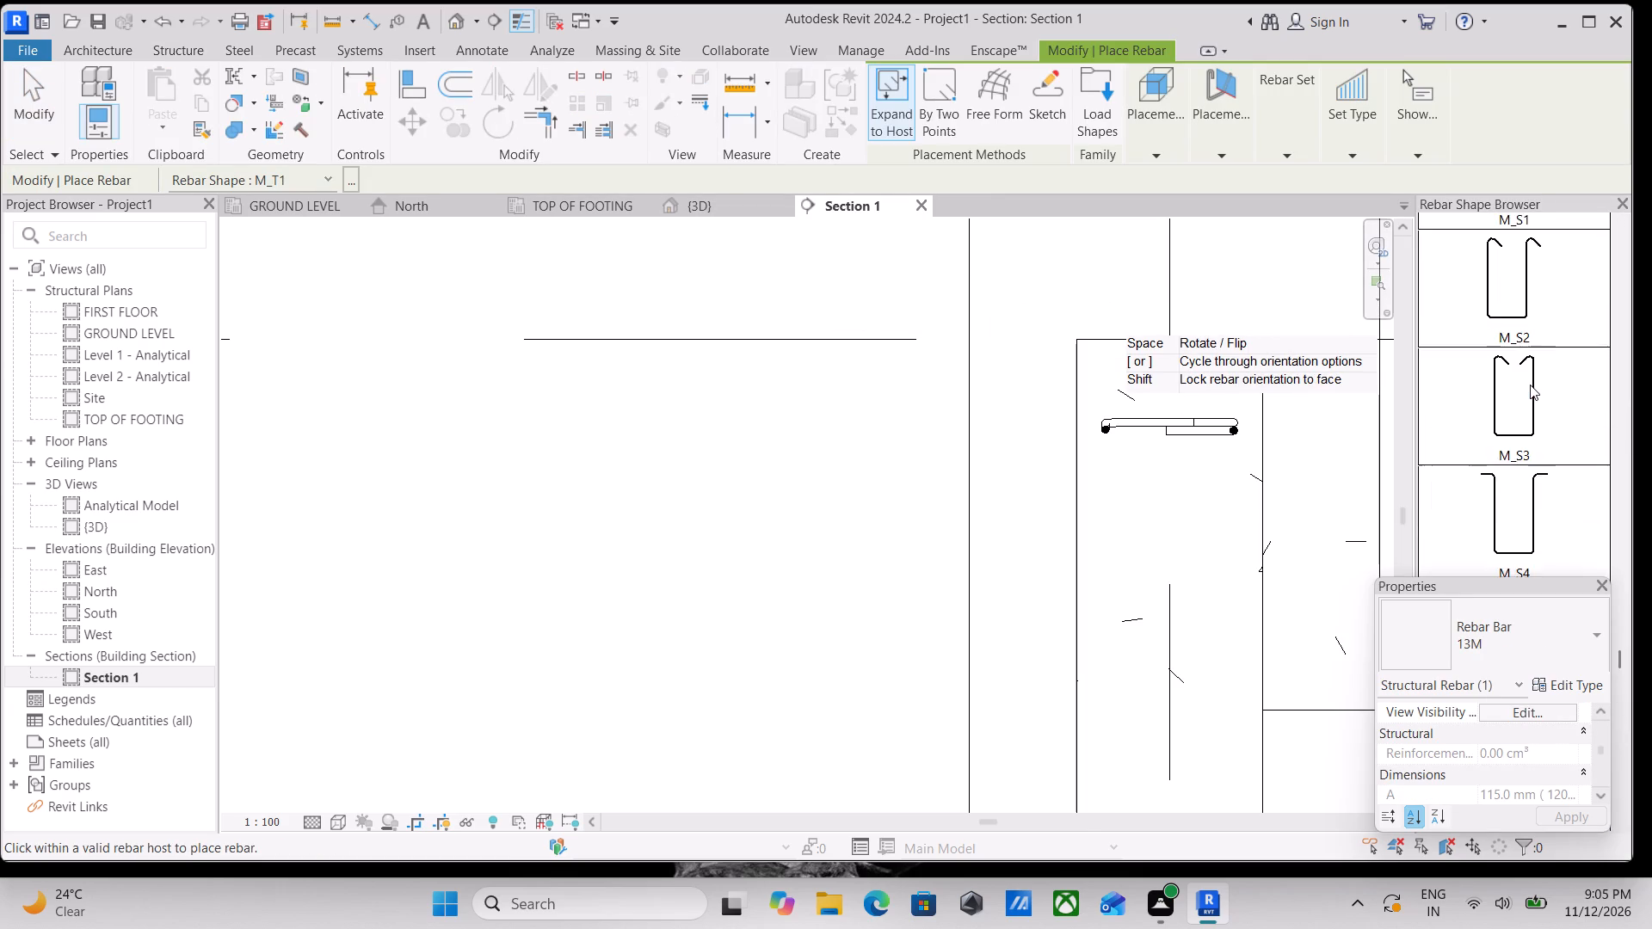
{"action": "scroll", "coordinate": [1530, 385], "scroll_direction": "up", "scroll_amount": 3}
{"action": "scroll", "coordinate": [1530, 385], "scroll_direction": "up", "scroll_amount": 20}
{"action": "scroll", "coordinate": [1530, 385], "scroll_direction": "up", "scroll_amount": 5}
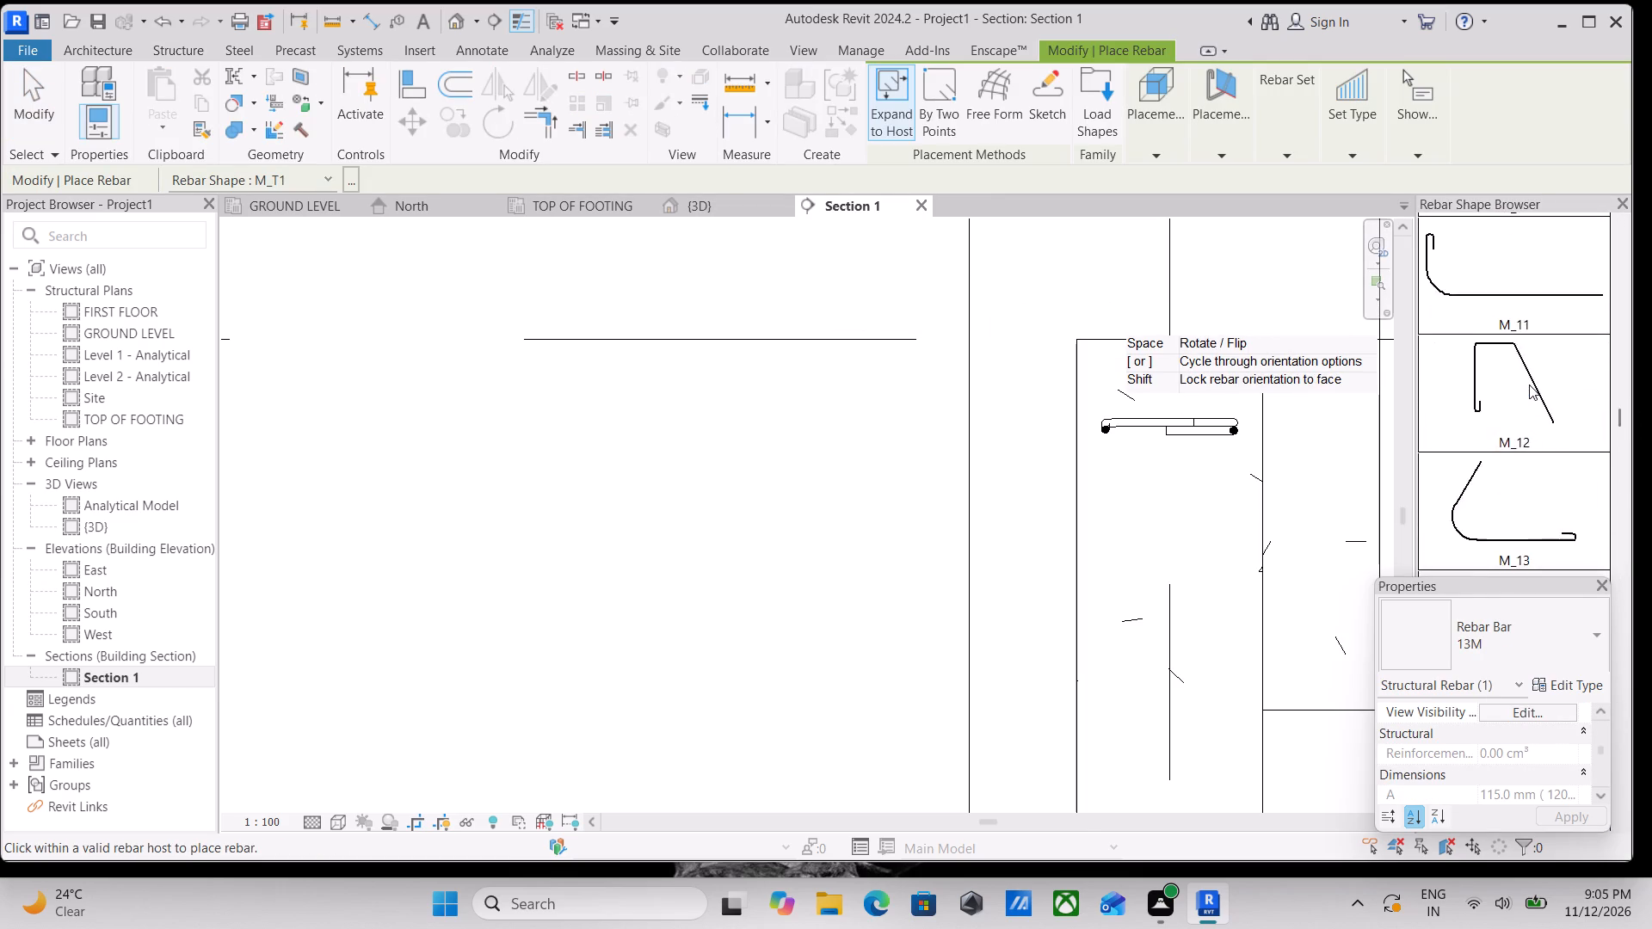
{"action": "scroll", "coordinate": [1529, 385], "scroll_direction": "up", "scroll_amount": 20}
{"action": "scroll", "coordinate": [1529, 385], "scroll_direction": "up", "scroll_amount": 11}
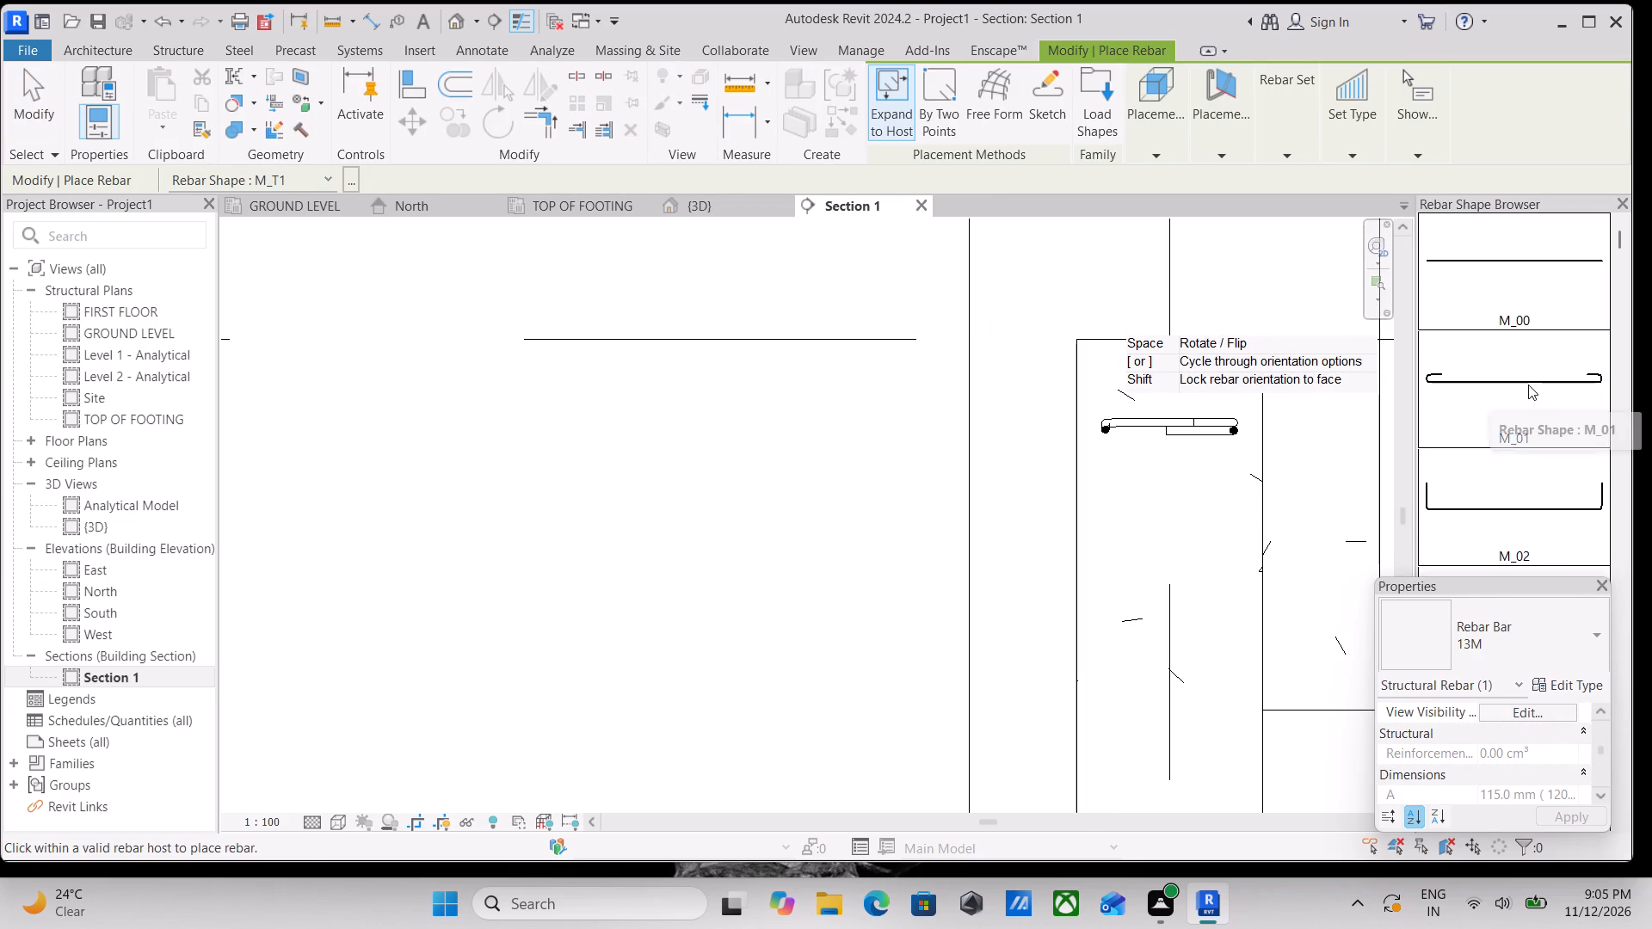
{"action": "left_click", "coordinate": [1470, 254]}
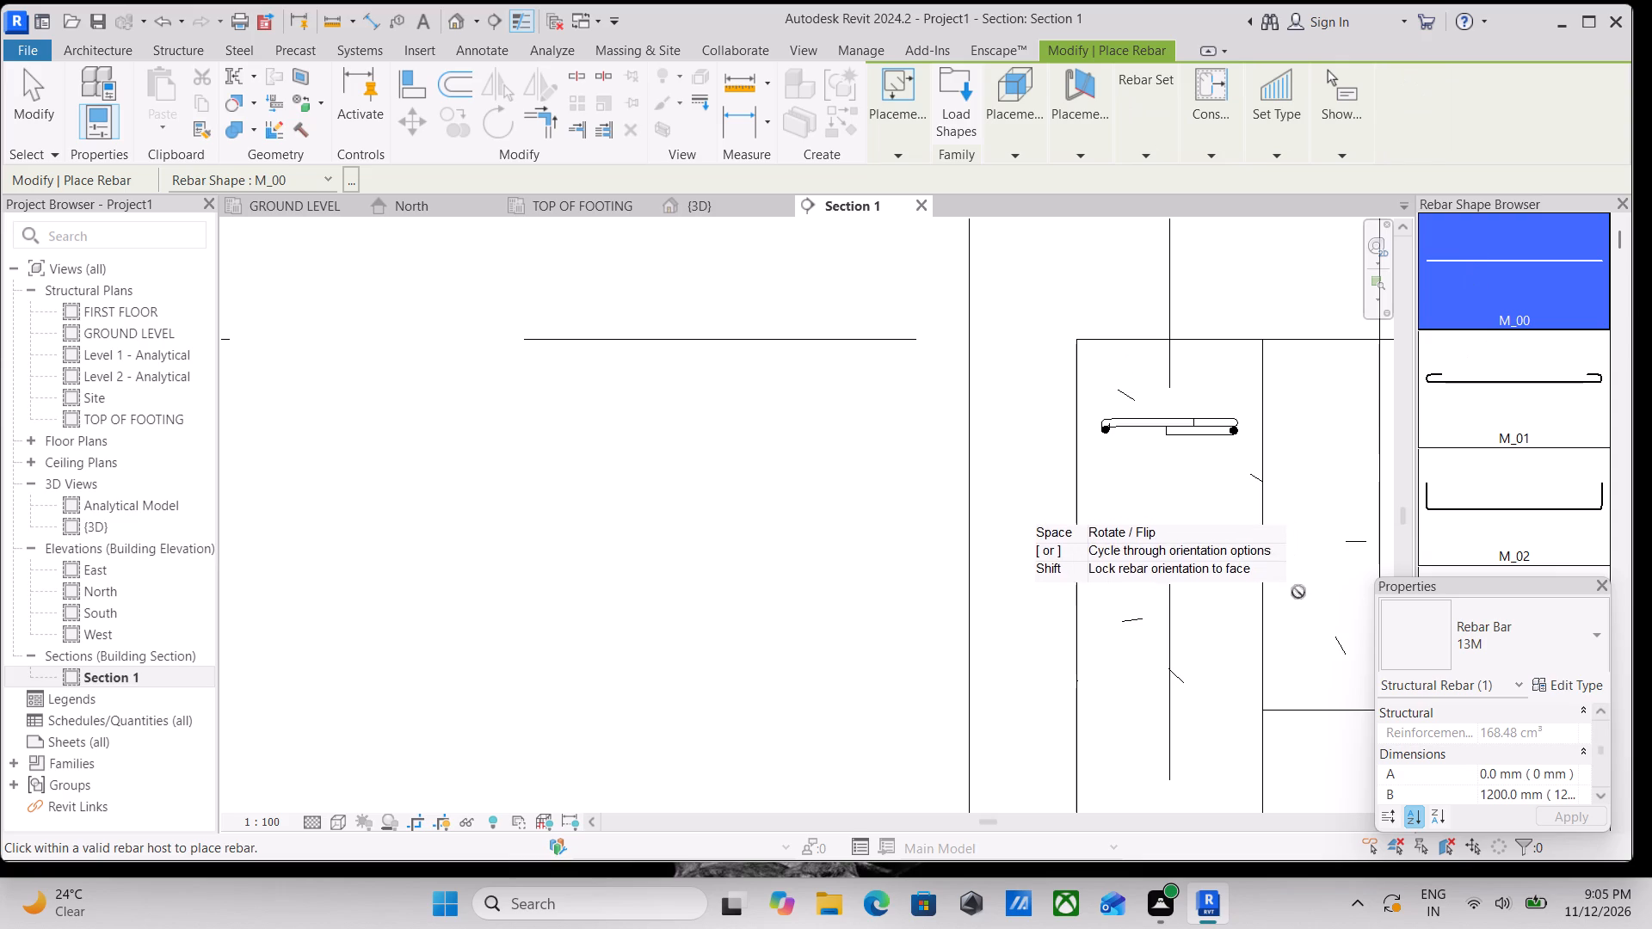
{"action": "left_click", "coordinate": [1073, 150]}
{"action": "left_click", "coordinate": [1072, 200]}
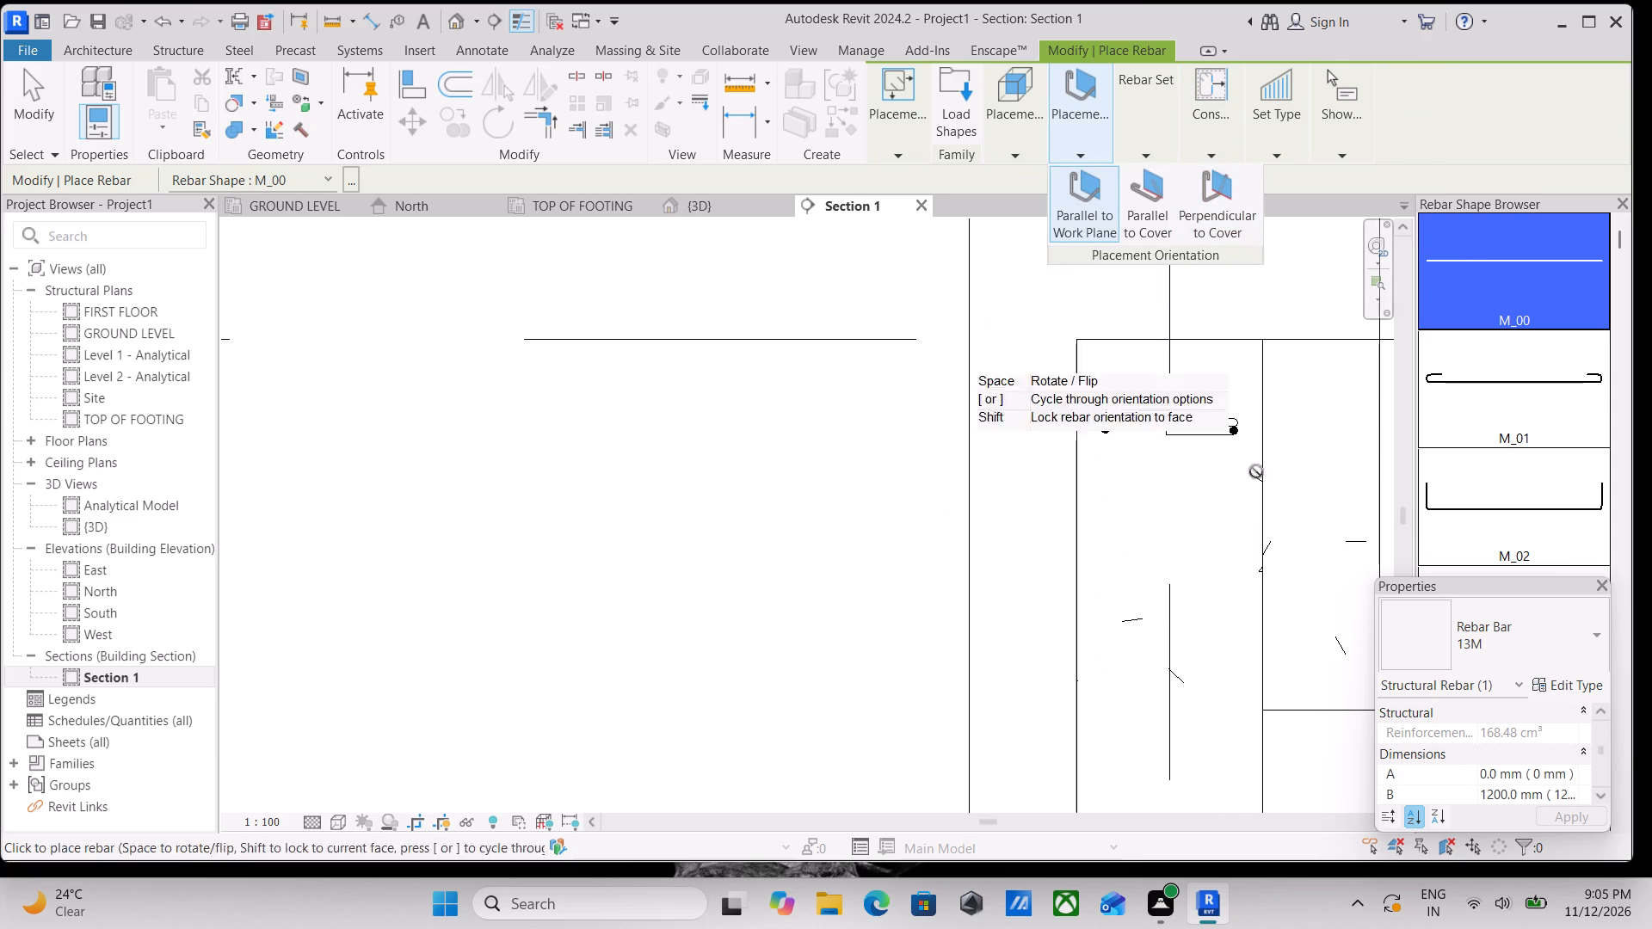
{"action": "scroll", "coordinate": [1285, 565], "scroll_direction": "down", "scroll_amount": 1}
{"action": "scroll", "coordinate": [1236, 502], "scroll_direction": "down", "scroll_amount": 1}
{"action": "middle_click_drag", "start_coordinate": [1229, 495], "coordinate": [1190, 350]}
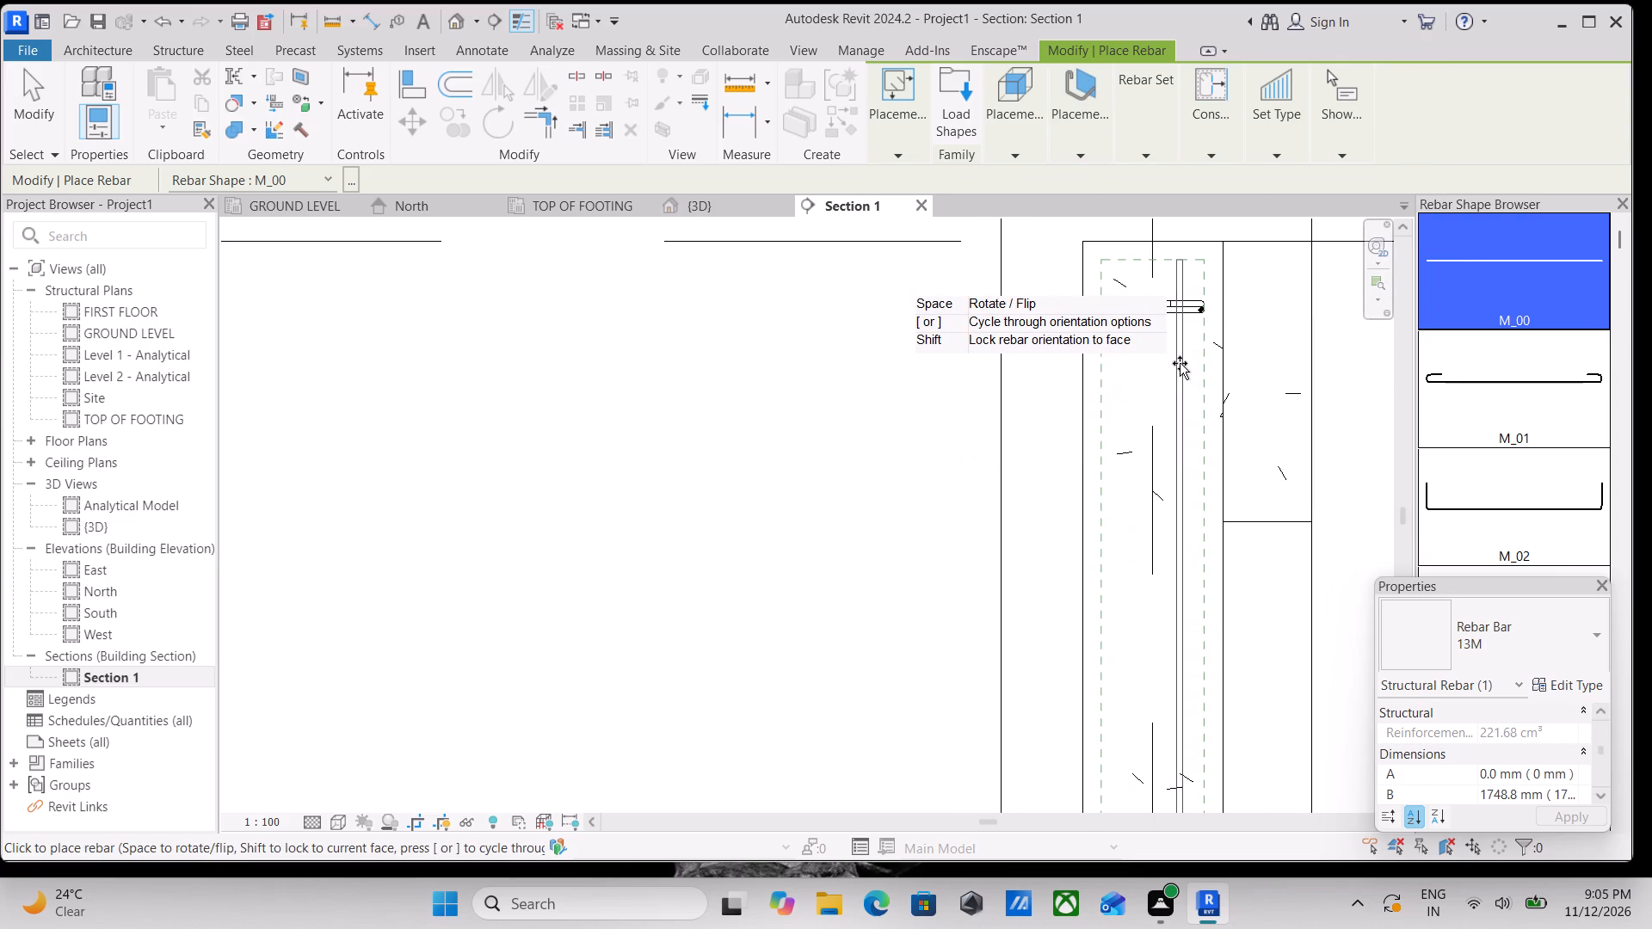
{"action": "left_click", "coordinate": [1186, 366]}
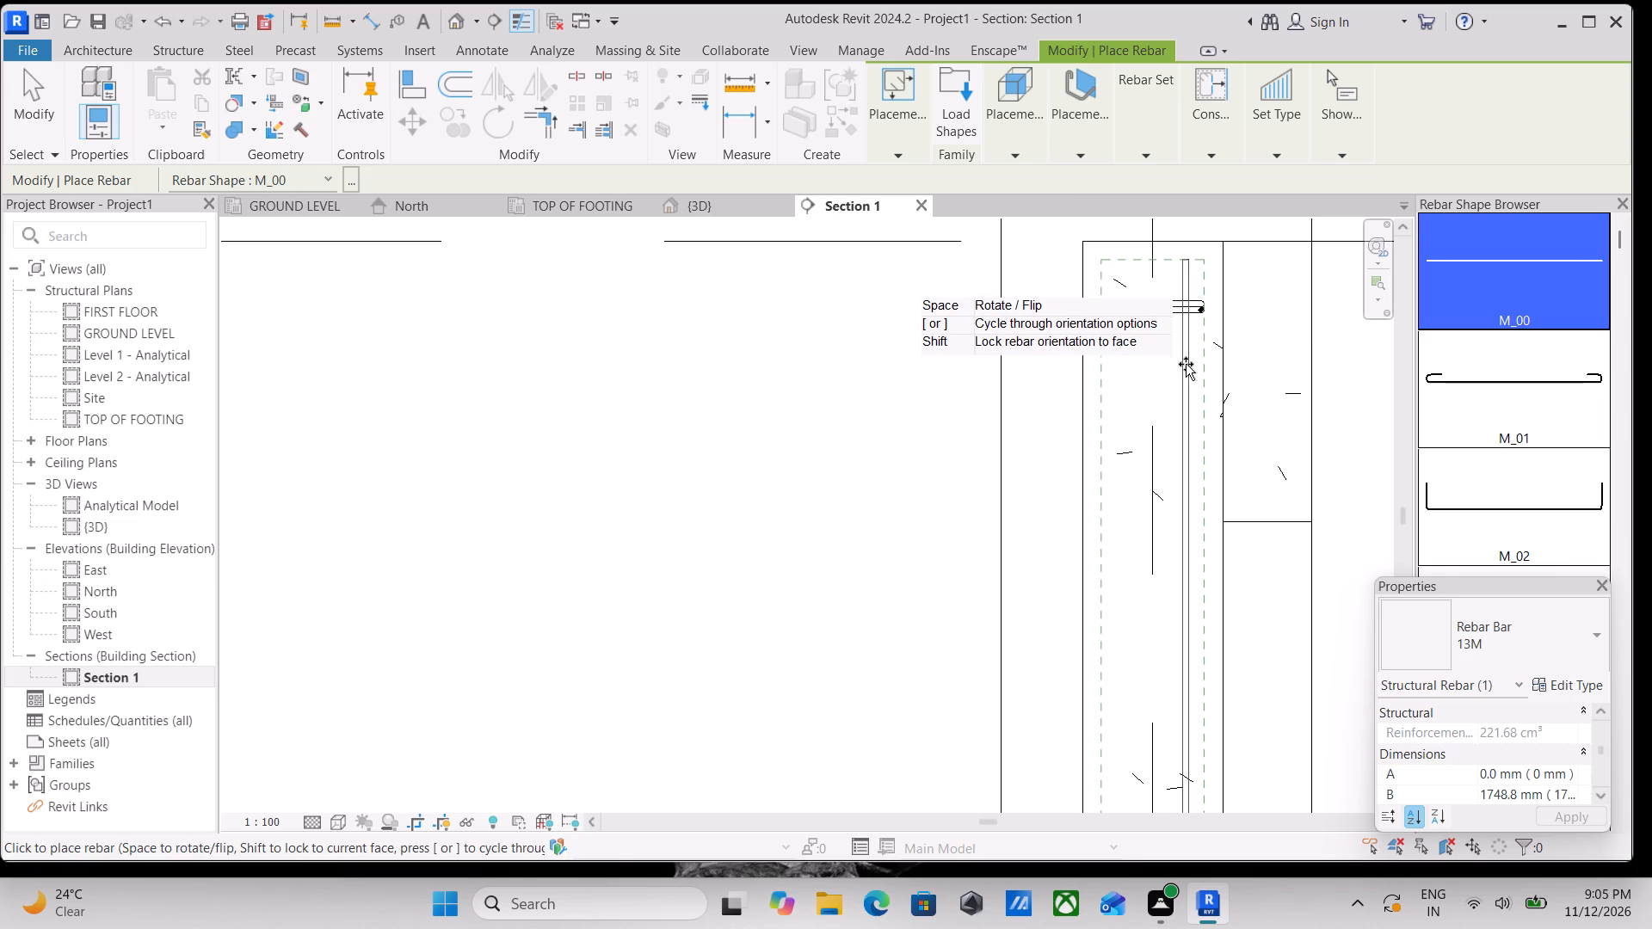
{"action": "key", "text": "Escape"}
{"action": "key", "text": "Escape"}
Set the new vertical column bar's view visibility to unobscured in the {3D} view.
{"action": "scroll", "coordinate": [1165, 363], "scroll_direction": "up", "scroll_amount": 2}
{"action": "middle_click_drag", "start_coordinate": [1176, 360], "coordinate": [1104, 399]}
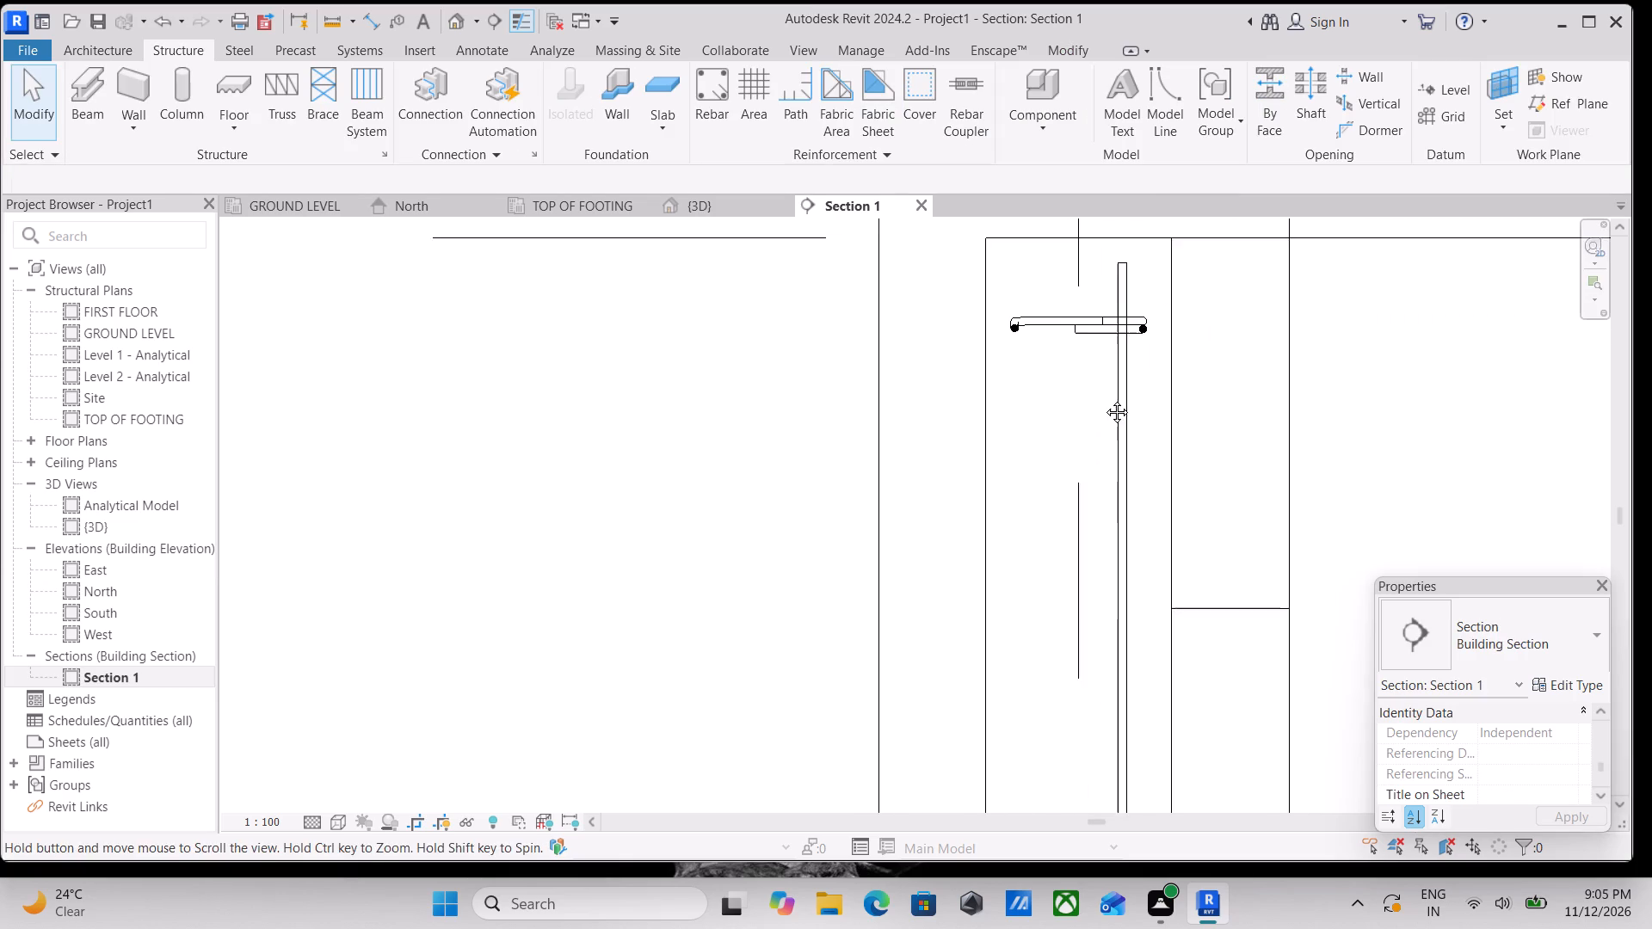
{"action": "middle_click_drag", "start_coordinate": [1104, 399], "coordinate": [1108, 416]}
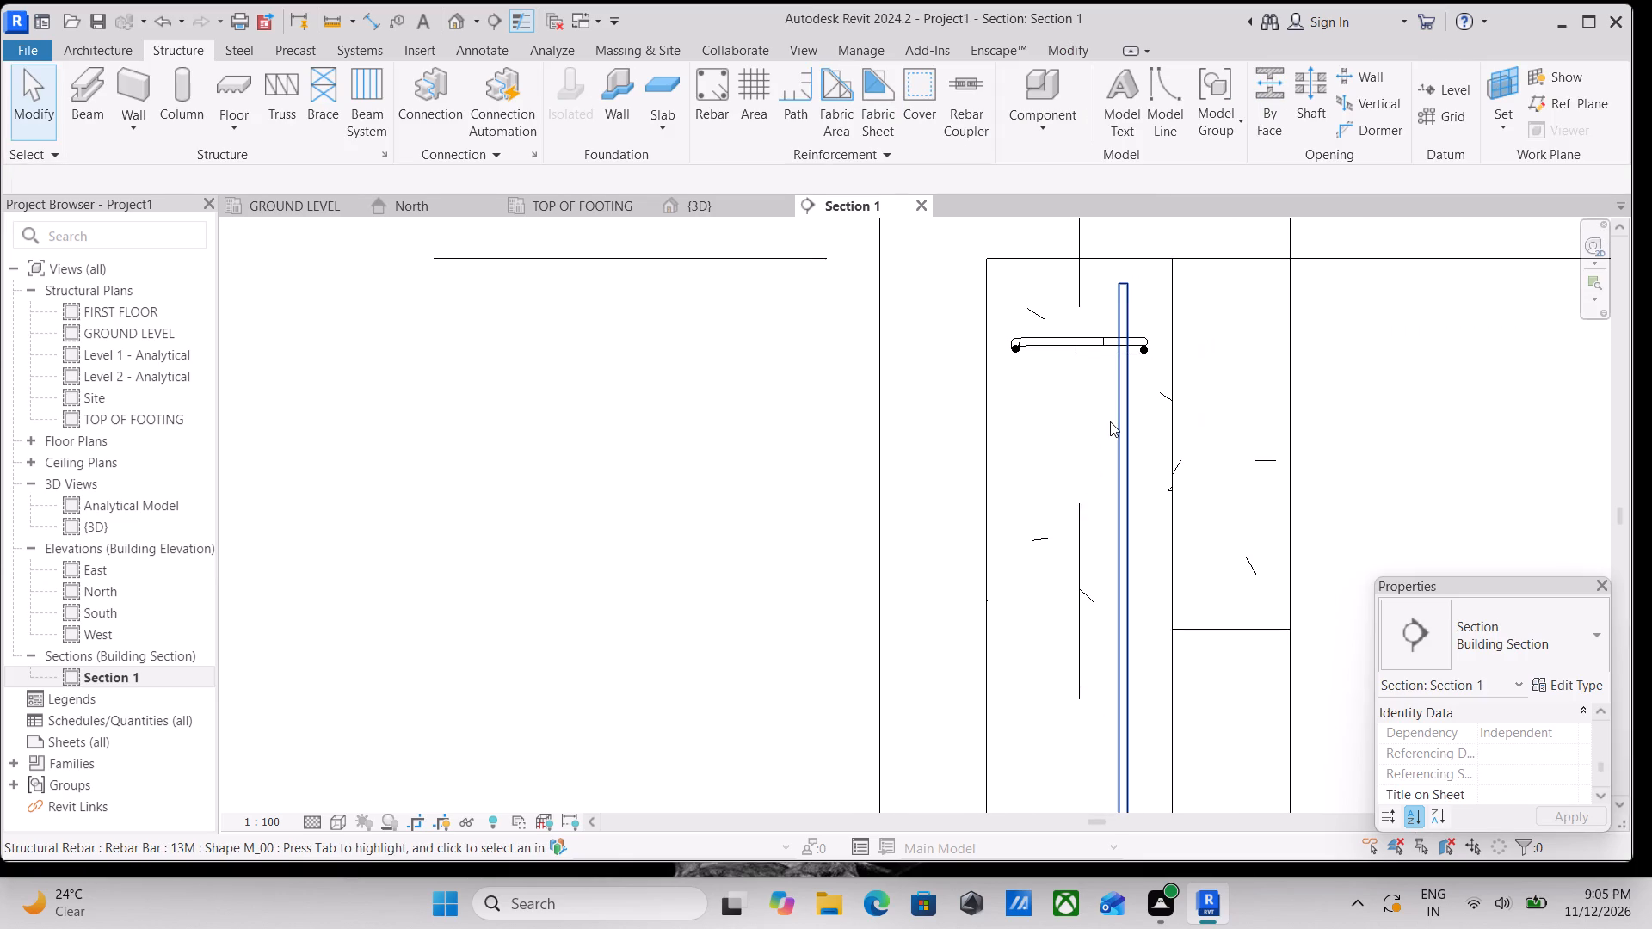
{"action": "scroll", "coordinate": [1172, 395], "scroll_direction": "up", "scroll_amount": 5}
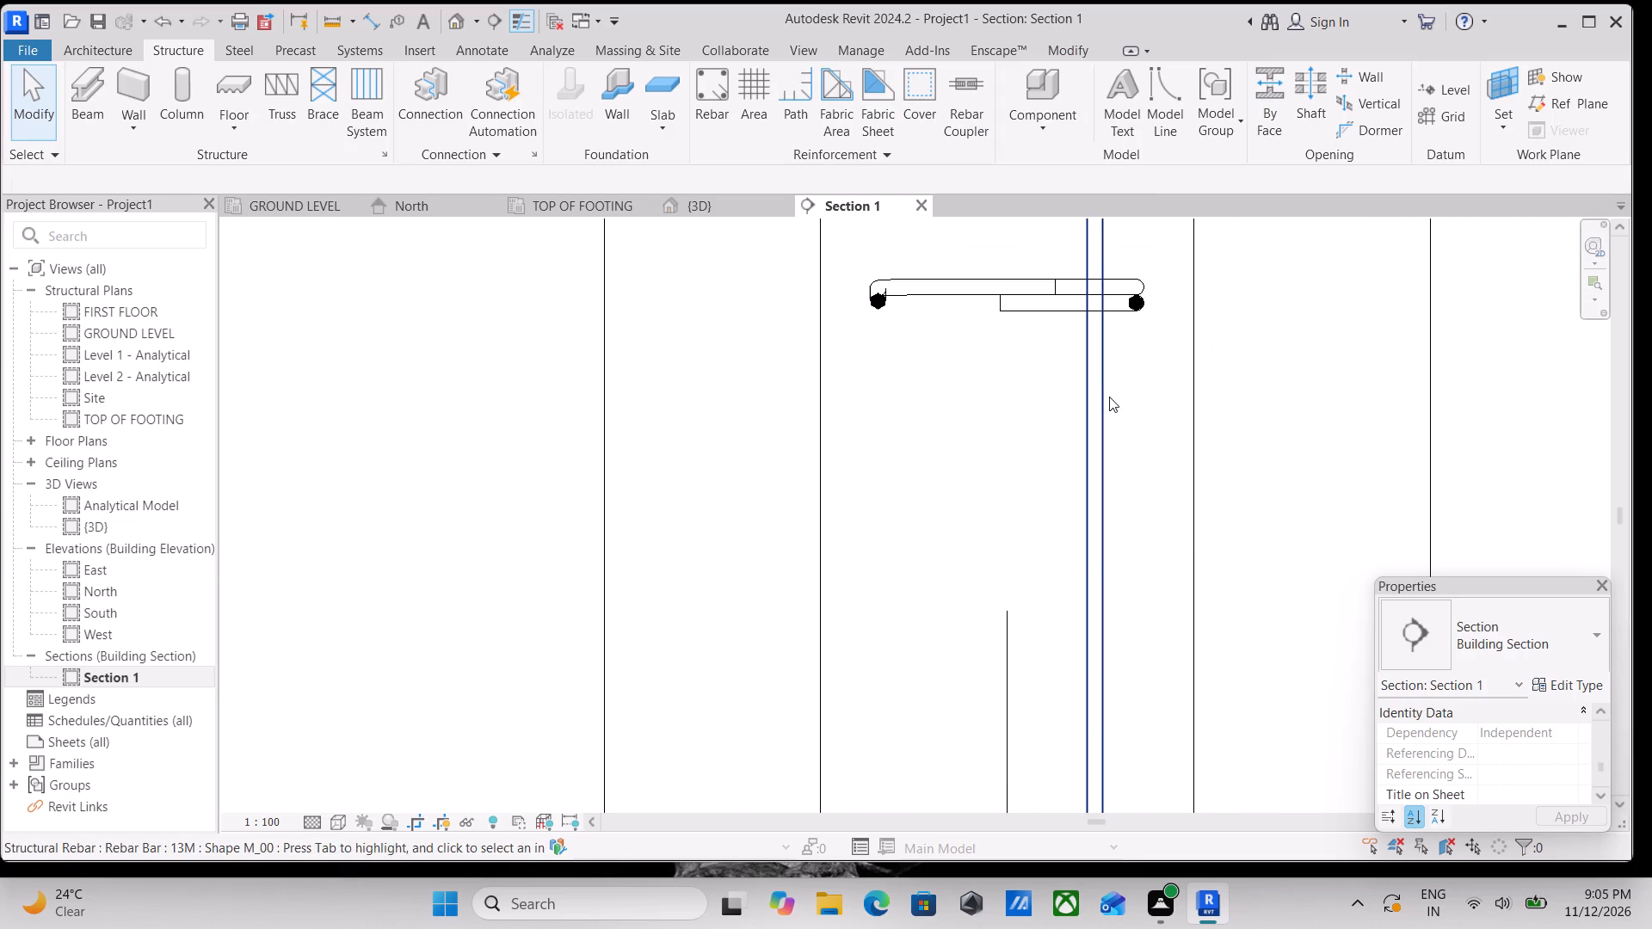
{"action": "middle_click_drag", "start_coordinate": [1109, 397], "coordinate": [1180, 514]}
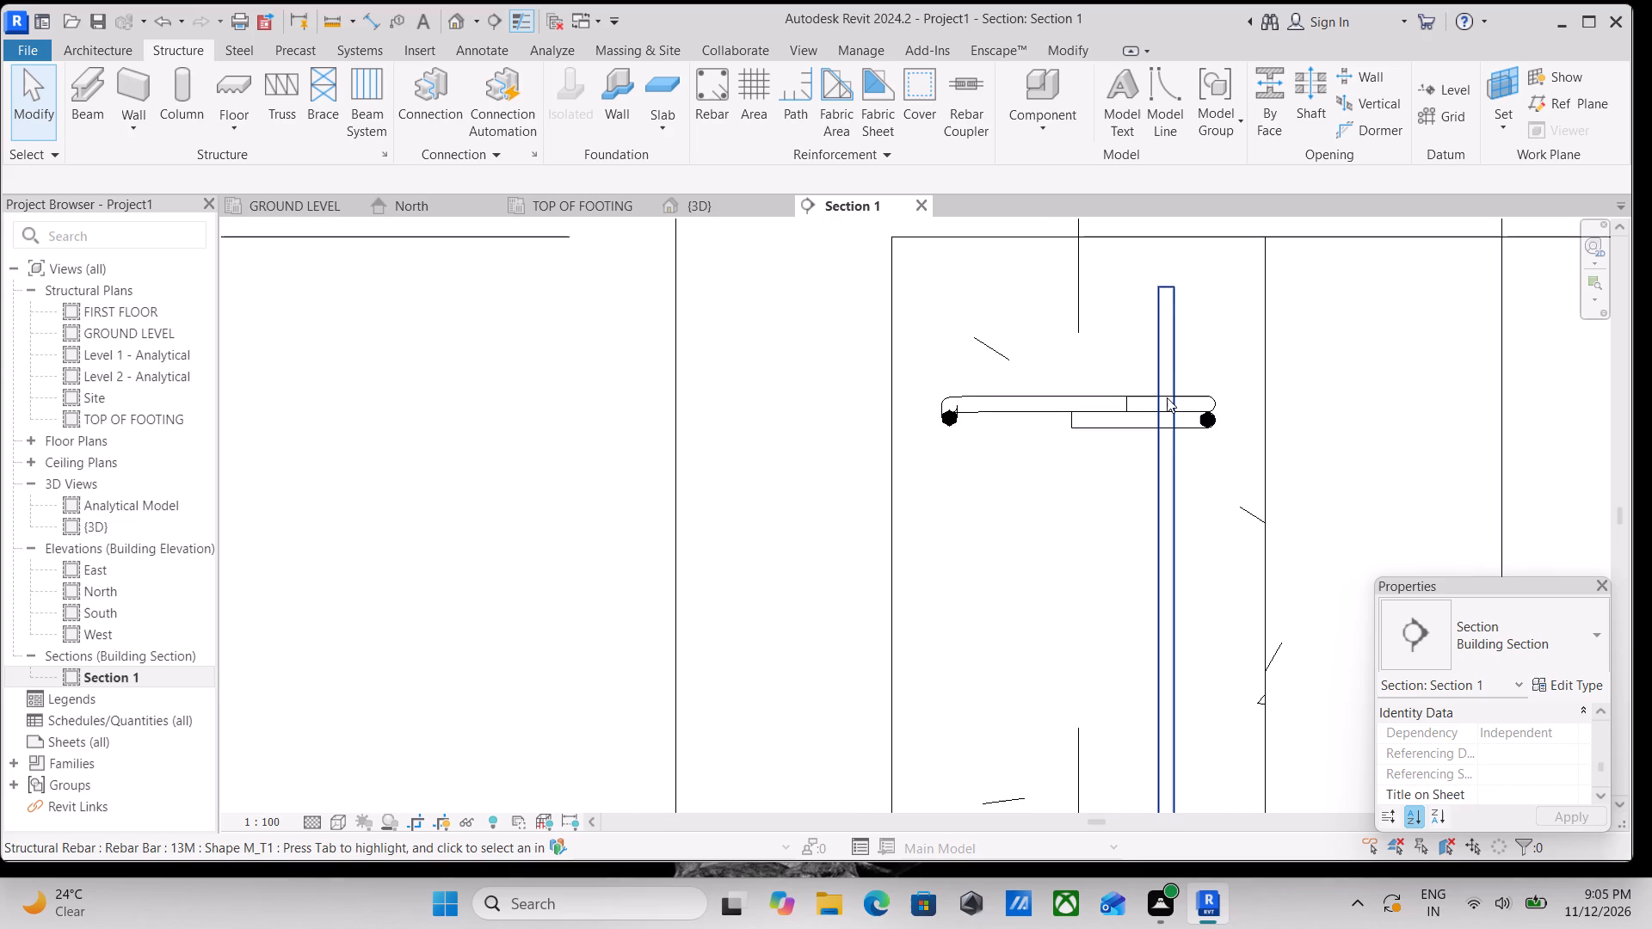
{"action": "scroll", "coordinate": [1162, 399], "scroll_direction": "down", "scroll_amount": 1}
{"action": "middle_click_drag", "start_coordinate": [1093, 409], "coordinate": [1153, 474]}
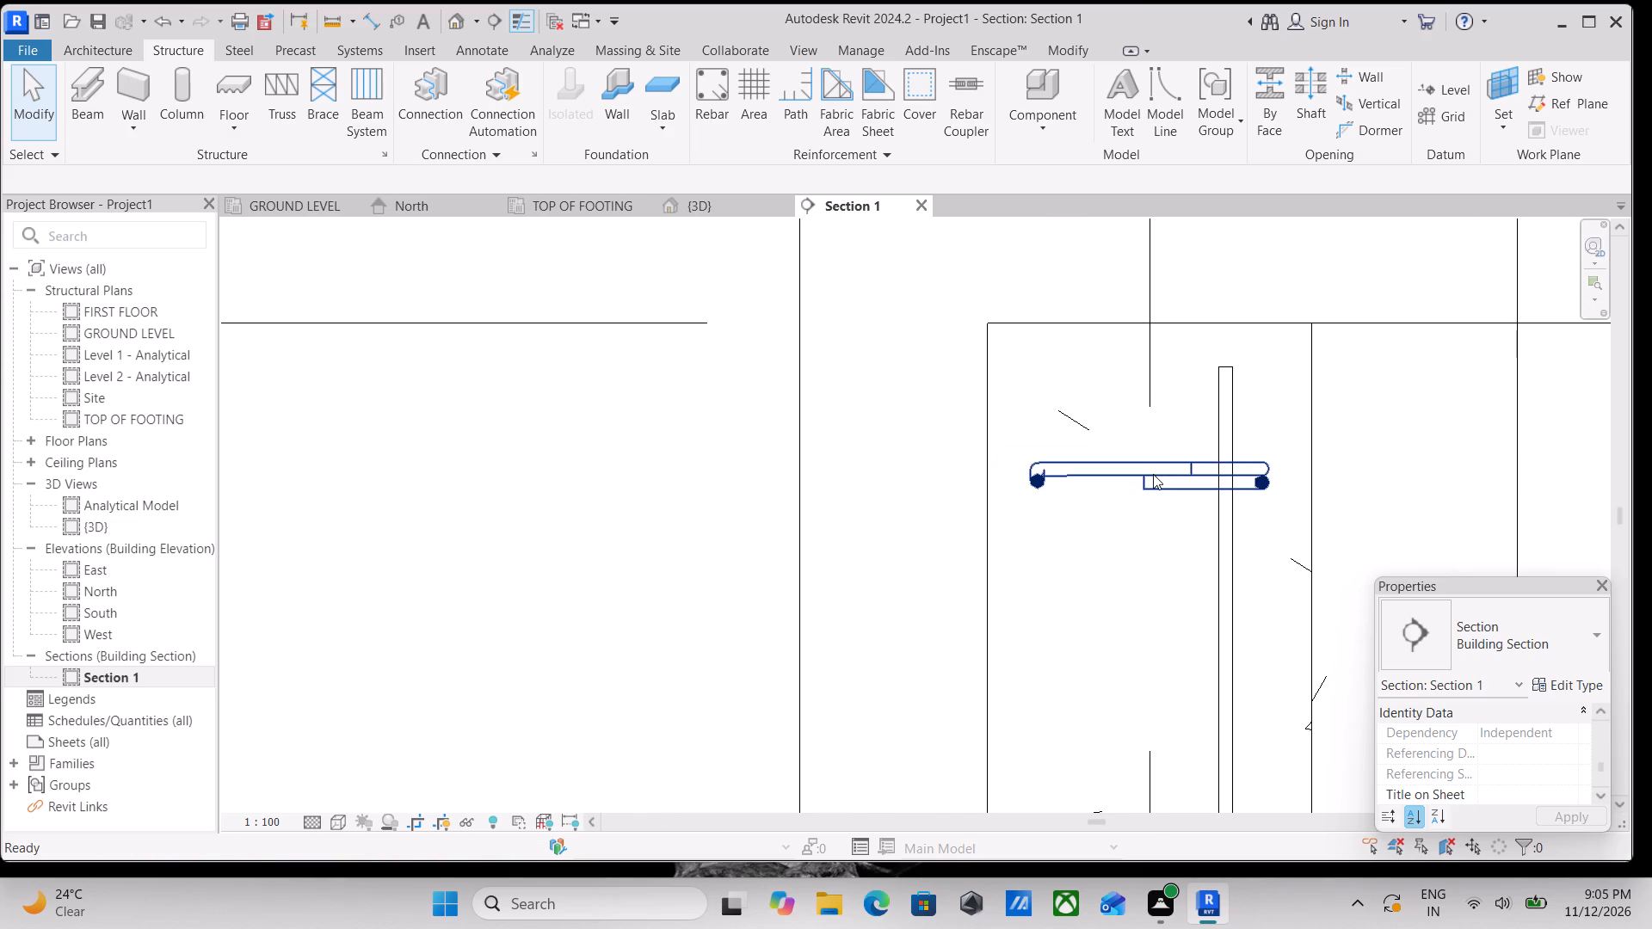
{"action": "scroll", "coordinate": [1153, 474], "scroll_direction": "down", "scroll_amount": 2}
{"action": "left_click", "coordinate": [1199, 430]}
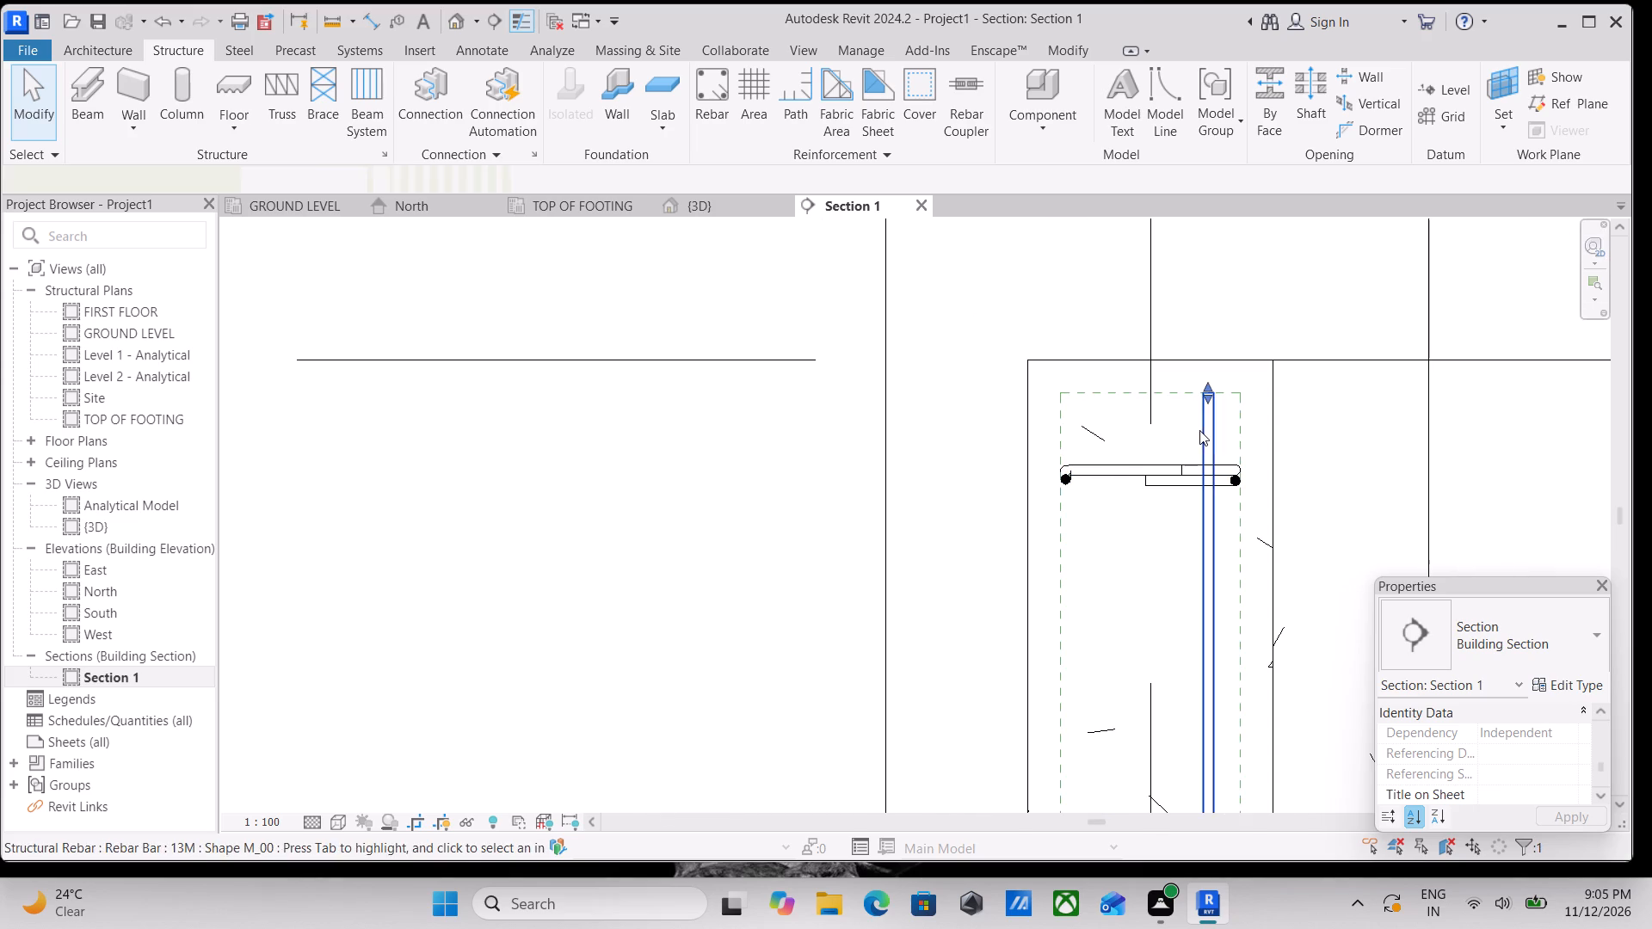
{"action": "scroll", "coordinate": [1302, 588], "scroll_direction": "down", "scroll_amount": 4}
{"action": "middle_click_drag", "start_coordinate": [1239, 563], "coordinate": [1163, 429]}
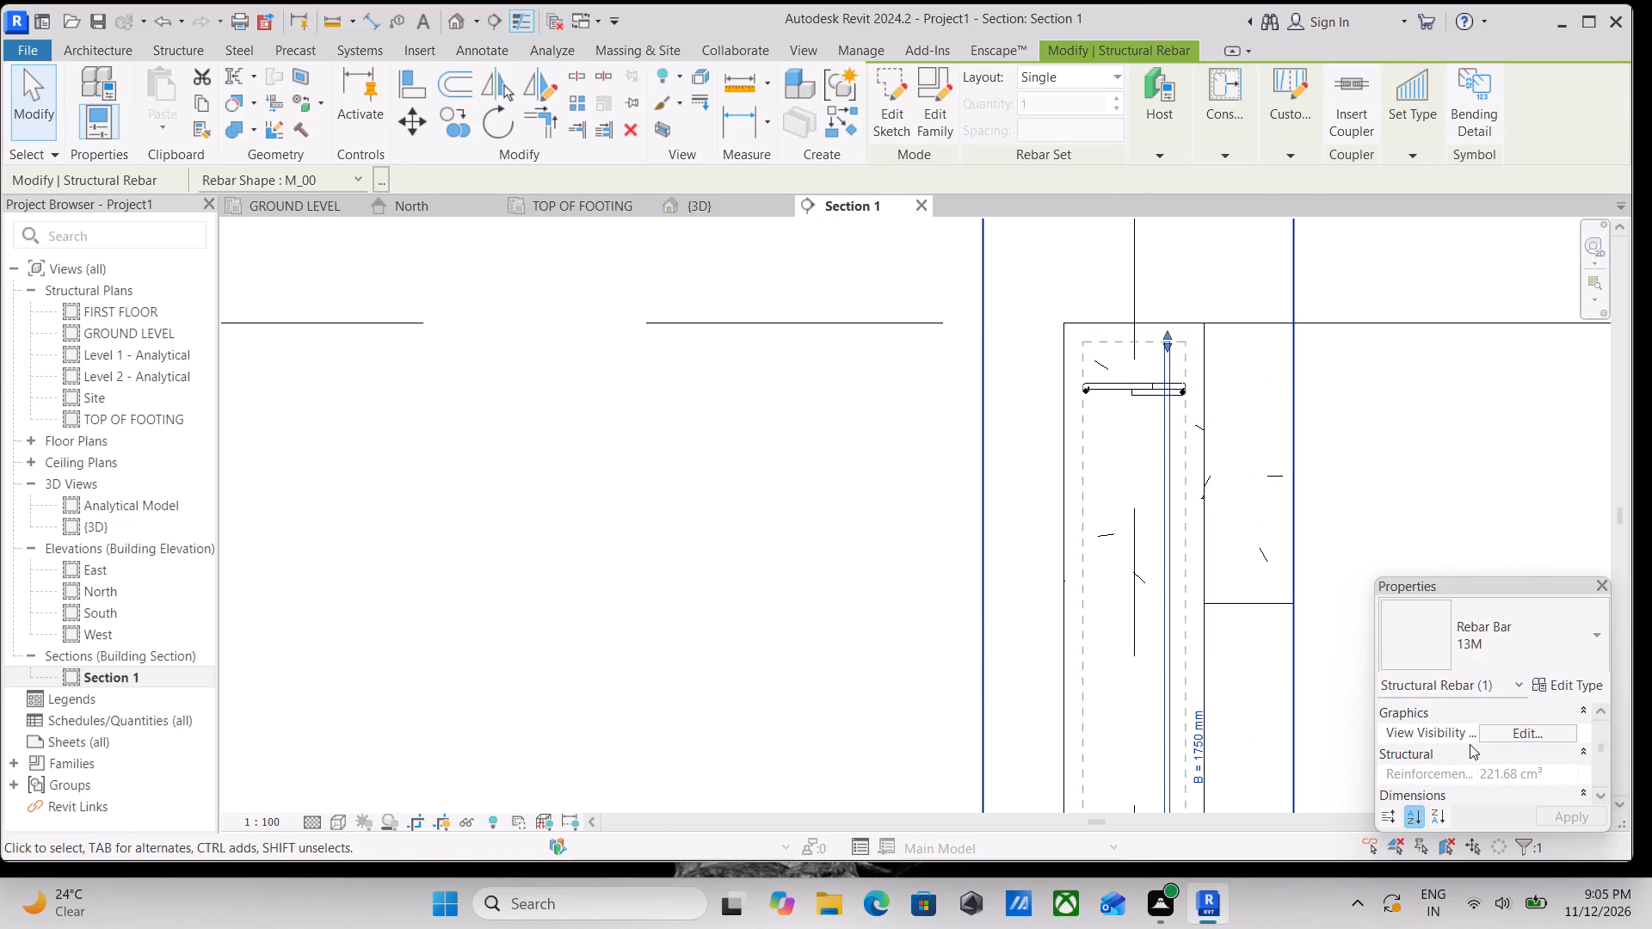
{"action": "left_click", "coordinate": [1502, 735]}
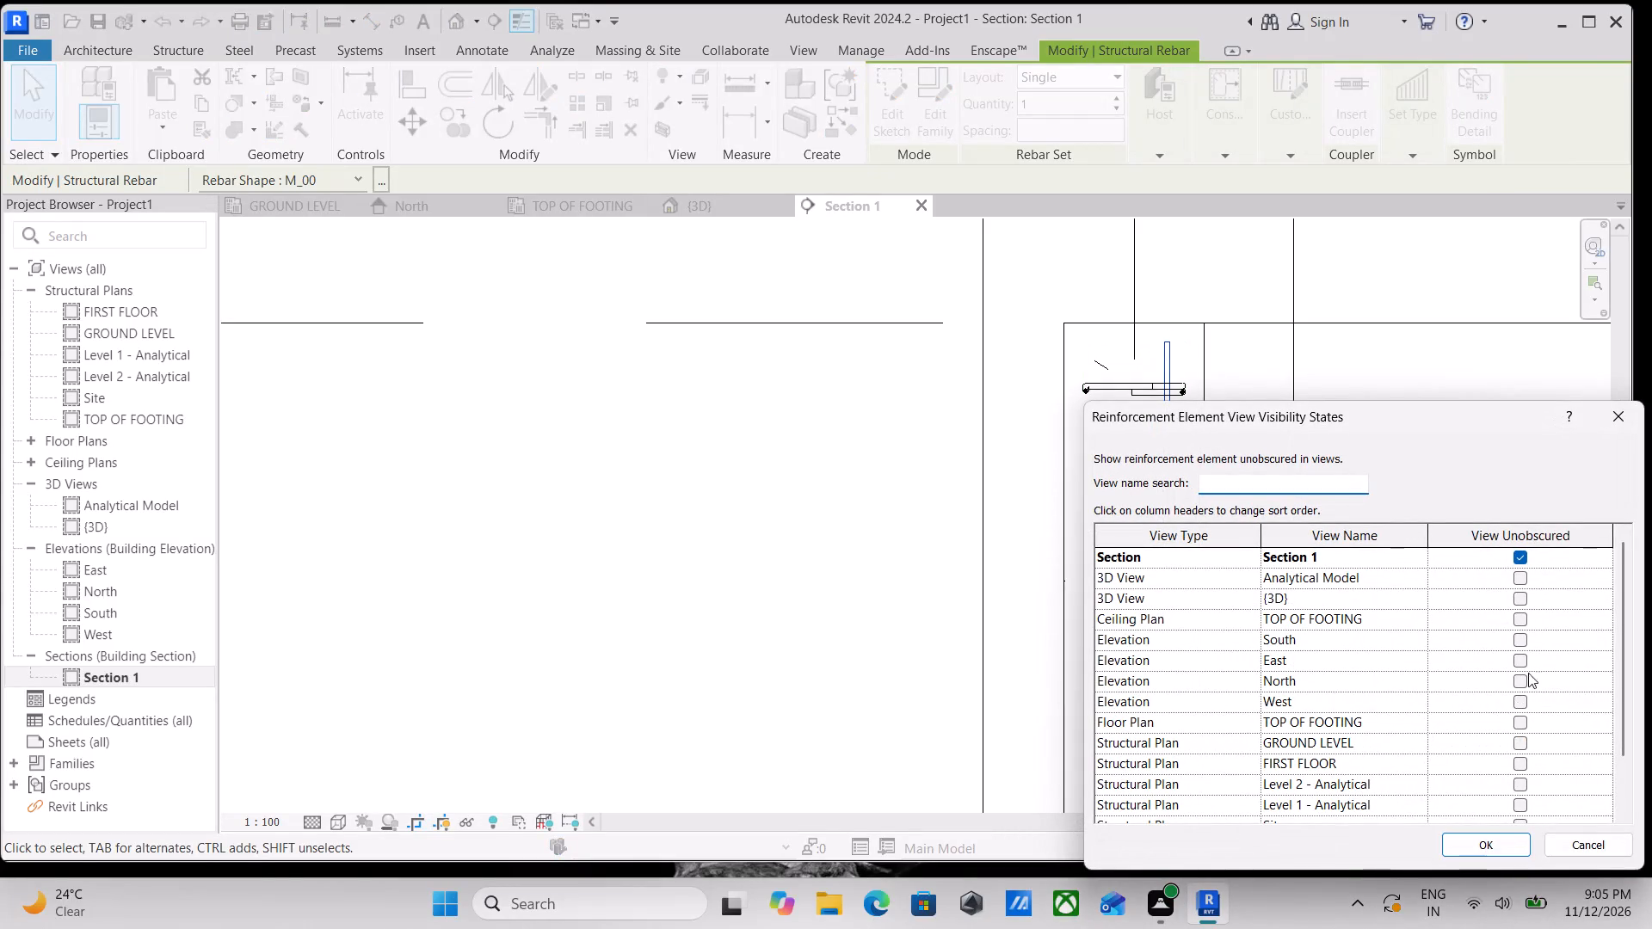
{"action": "left_click", "coordinate": [1517, 594]}
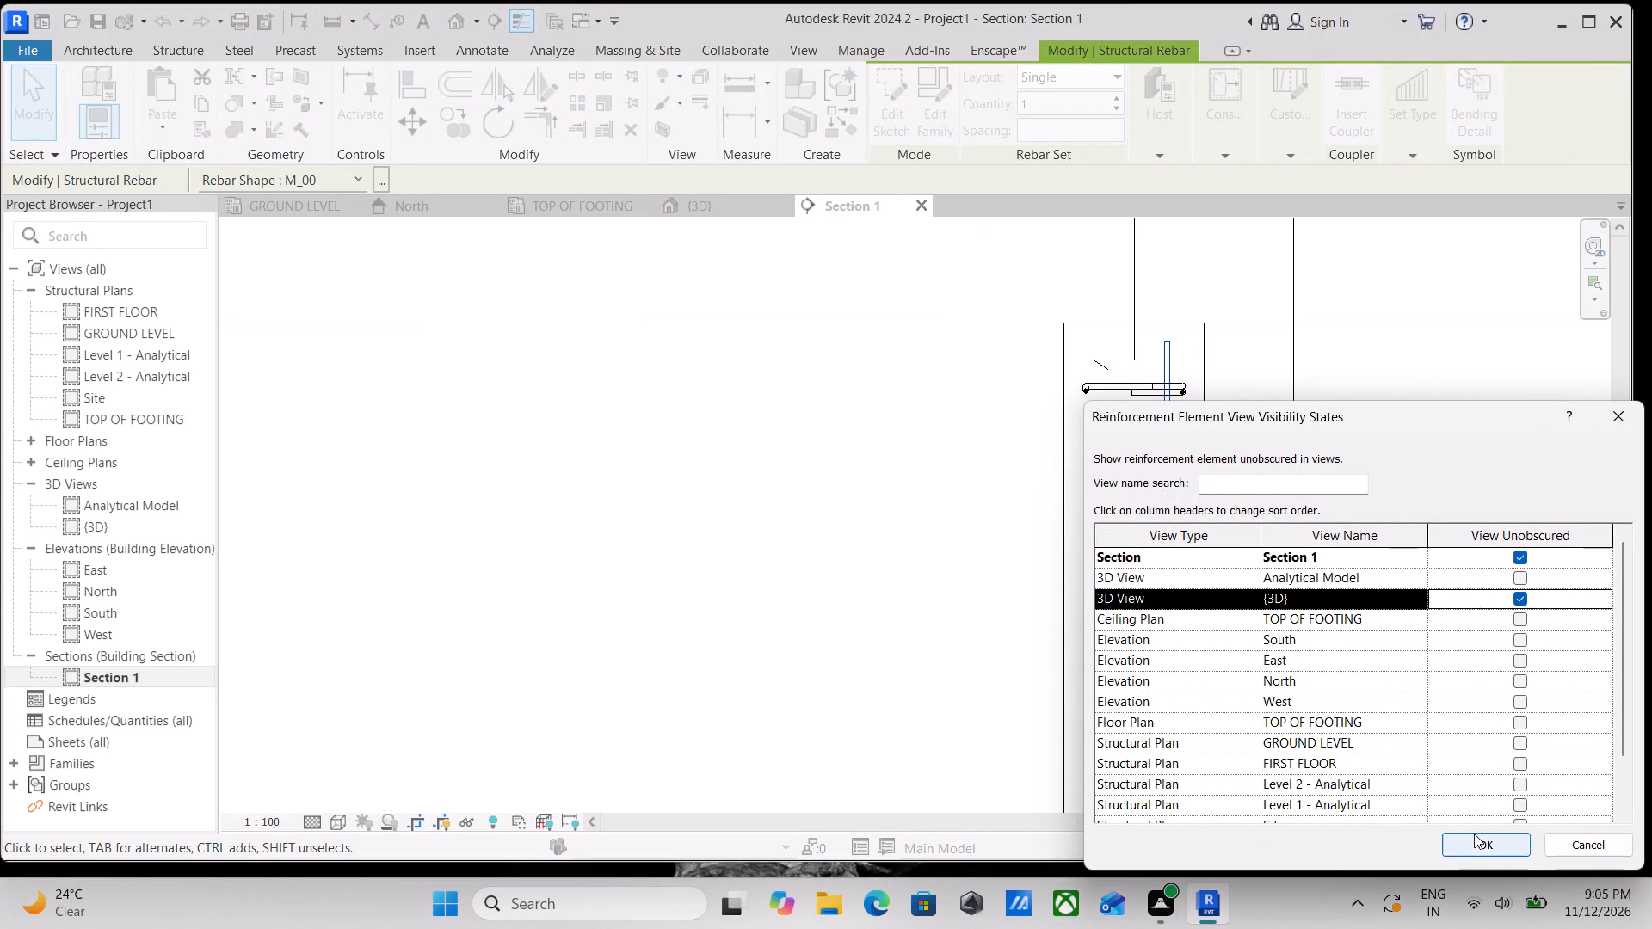
{"action": "left_click", "coordinate": [1474, 834]}
{"action": "scroll", "coordinate": [1299, 695], "scroll_direction": "down", "scroll_amount": 1}
{"action": "middle_click_drag", "start_coordinate": [1296, 692], "coordinate": [1328, 762]}
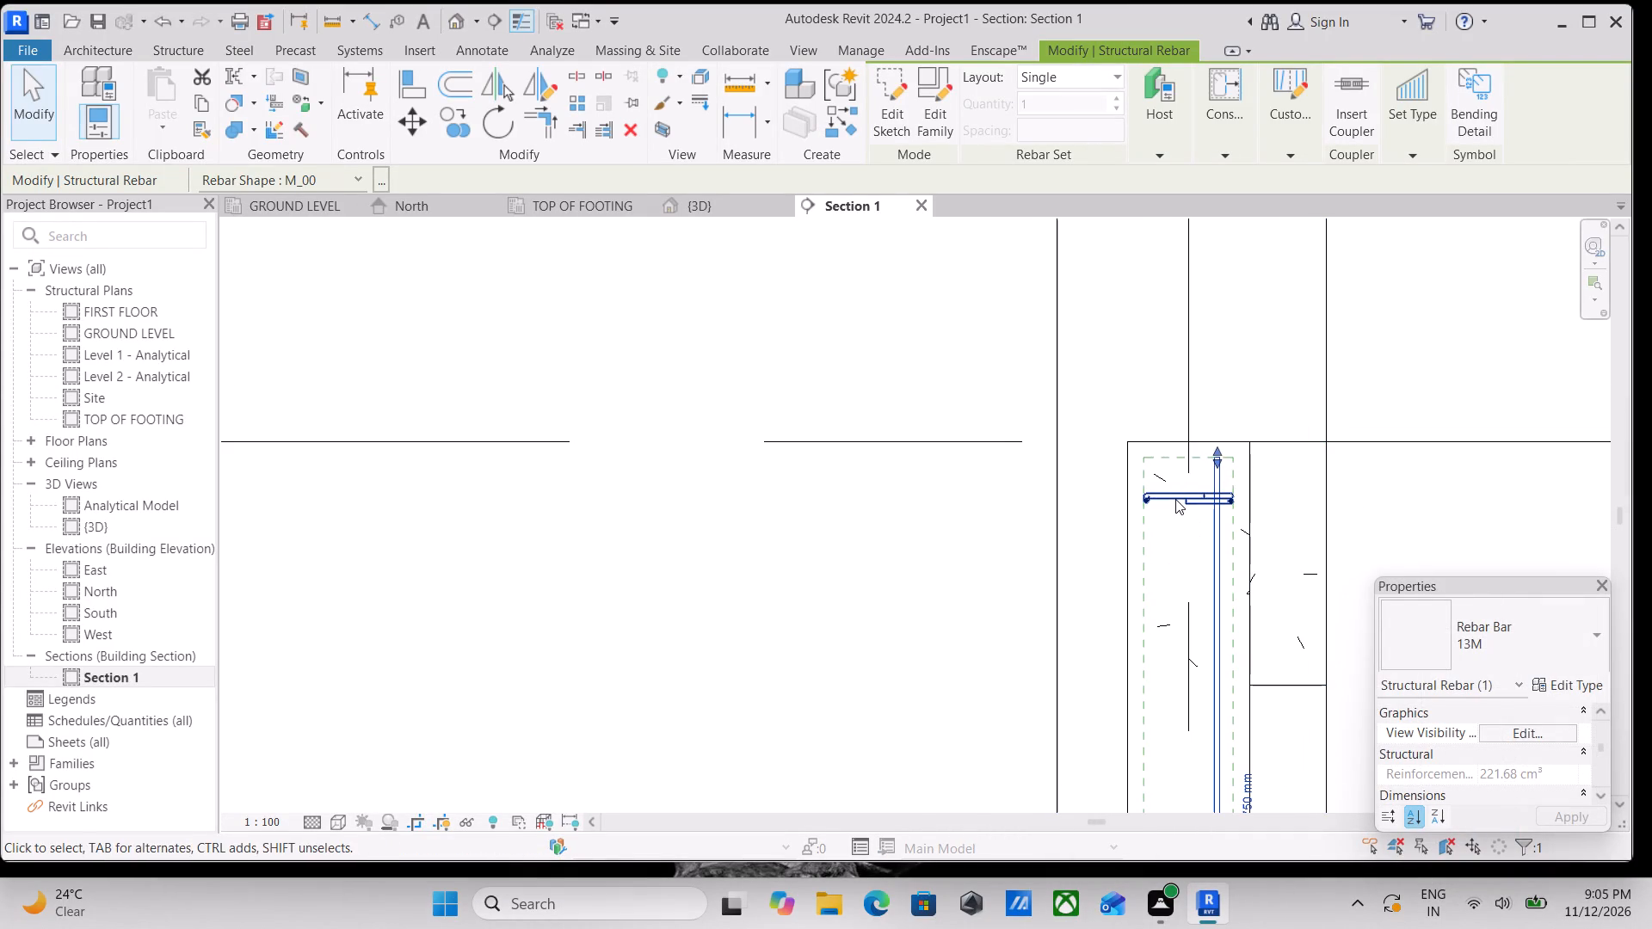
{"action": "key", "text": "Escape"}
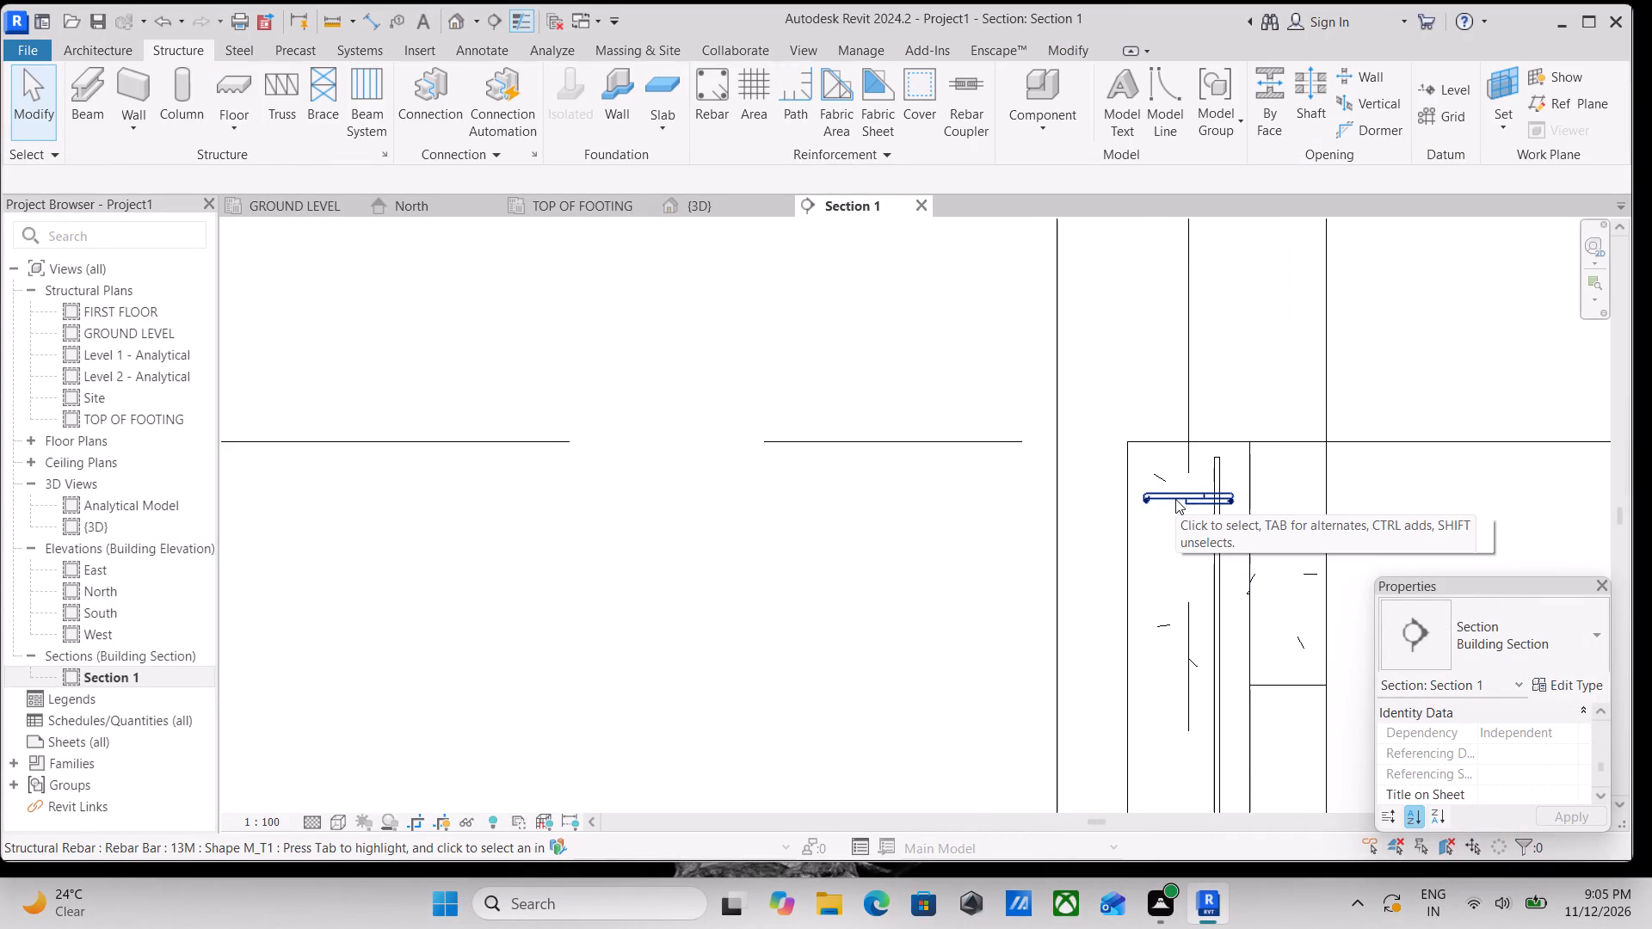
Open the M_T1 column tie's sketch in the GROUND LEVEL structural plan and finish the sketch unedited.
{"action": "scroll", "coordinate": [1198, 511], "scroll_direction": "up", "scroll_amount": 4}
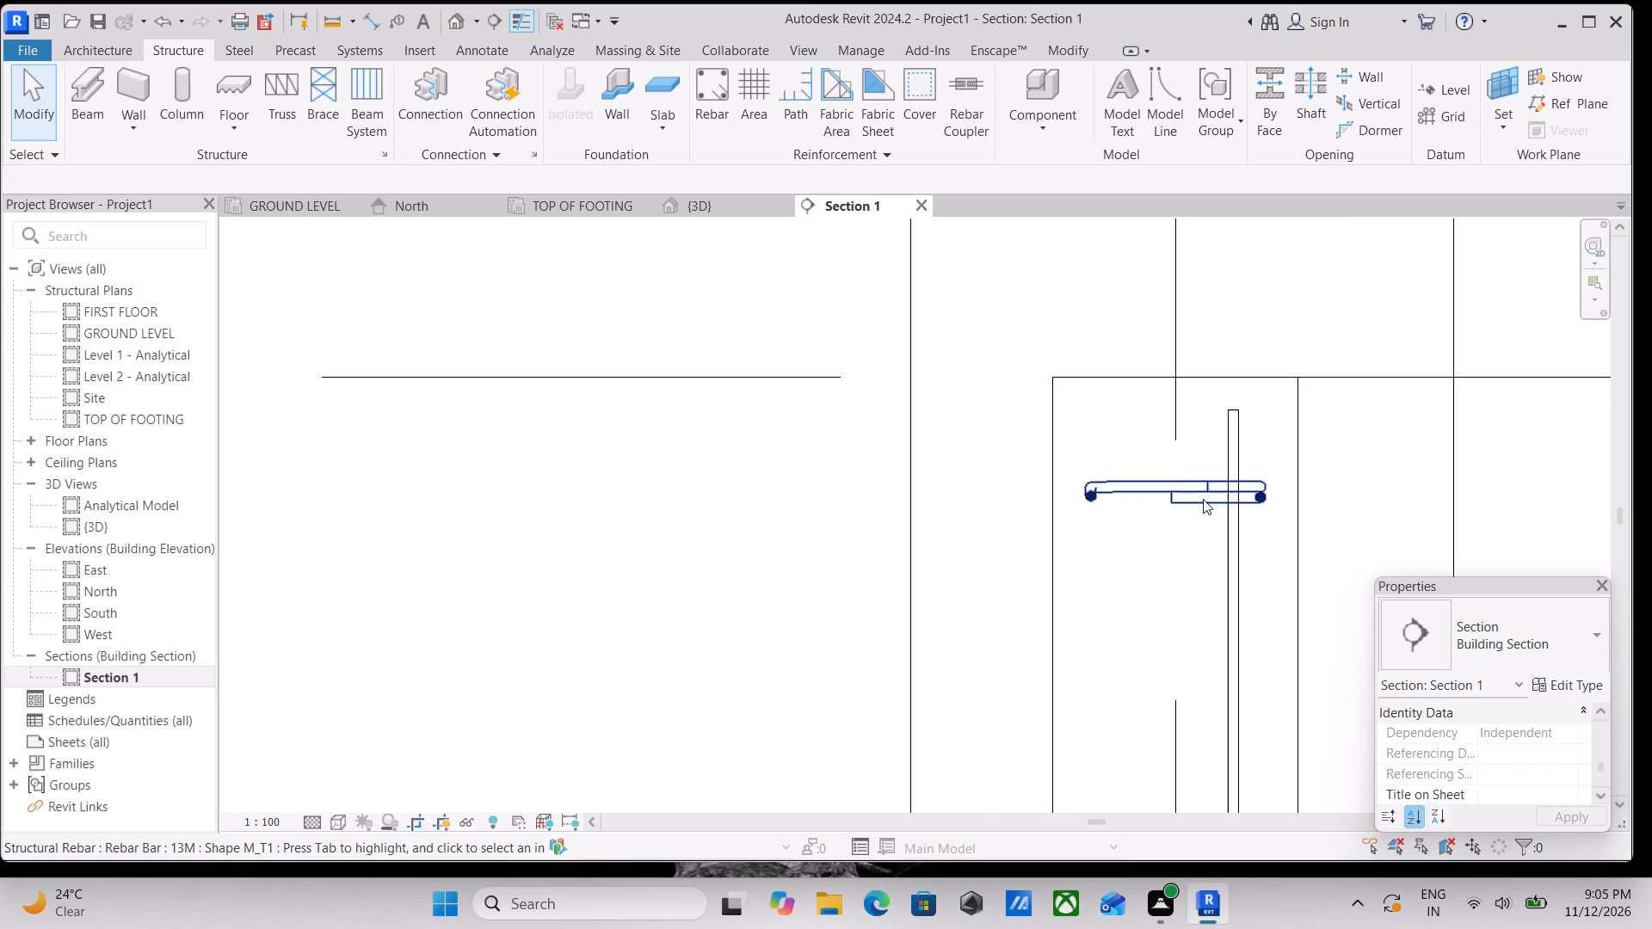
{"action": "scroll", "coordinate": [1203, 499], "scroll_direction": "up", "scroll_amount": 3}
{"action": "middle_click_drag", "start_coordinate": [1203, 499], "coordinate": [1106, 476]}
{"action": "double_click", "coordinate": [1101, 463]}
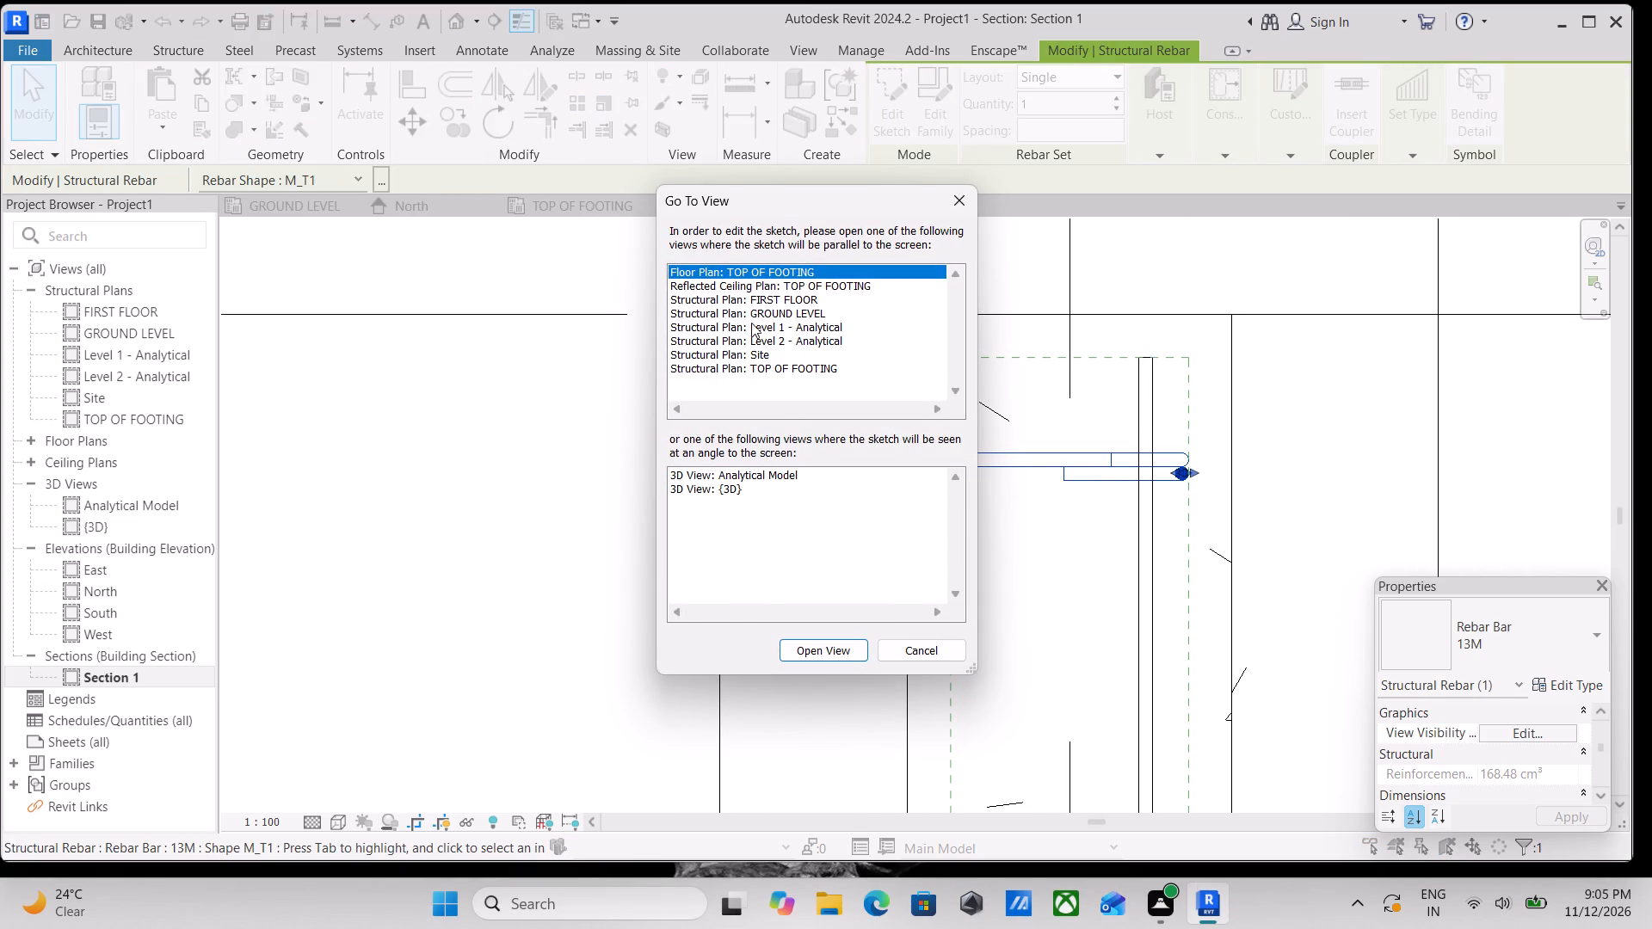
{"action": "left_click", "coordinate": [765, 315]}
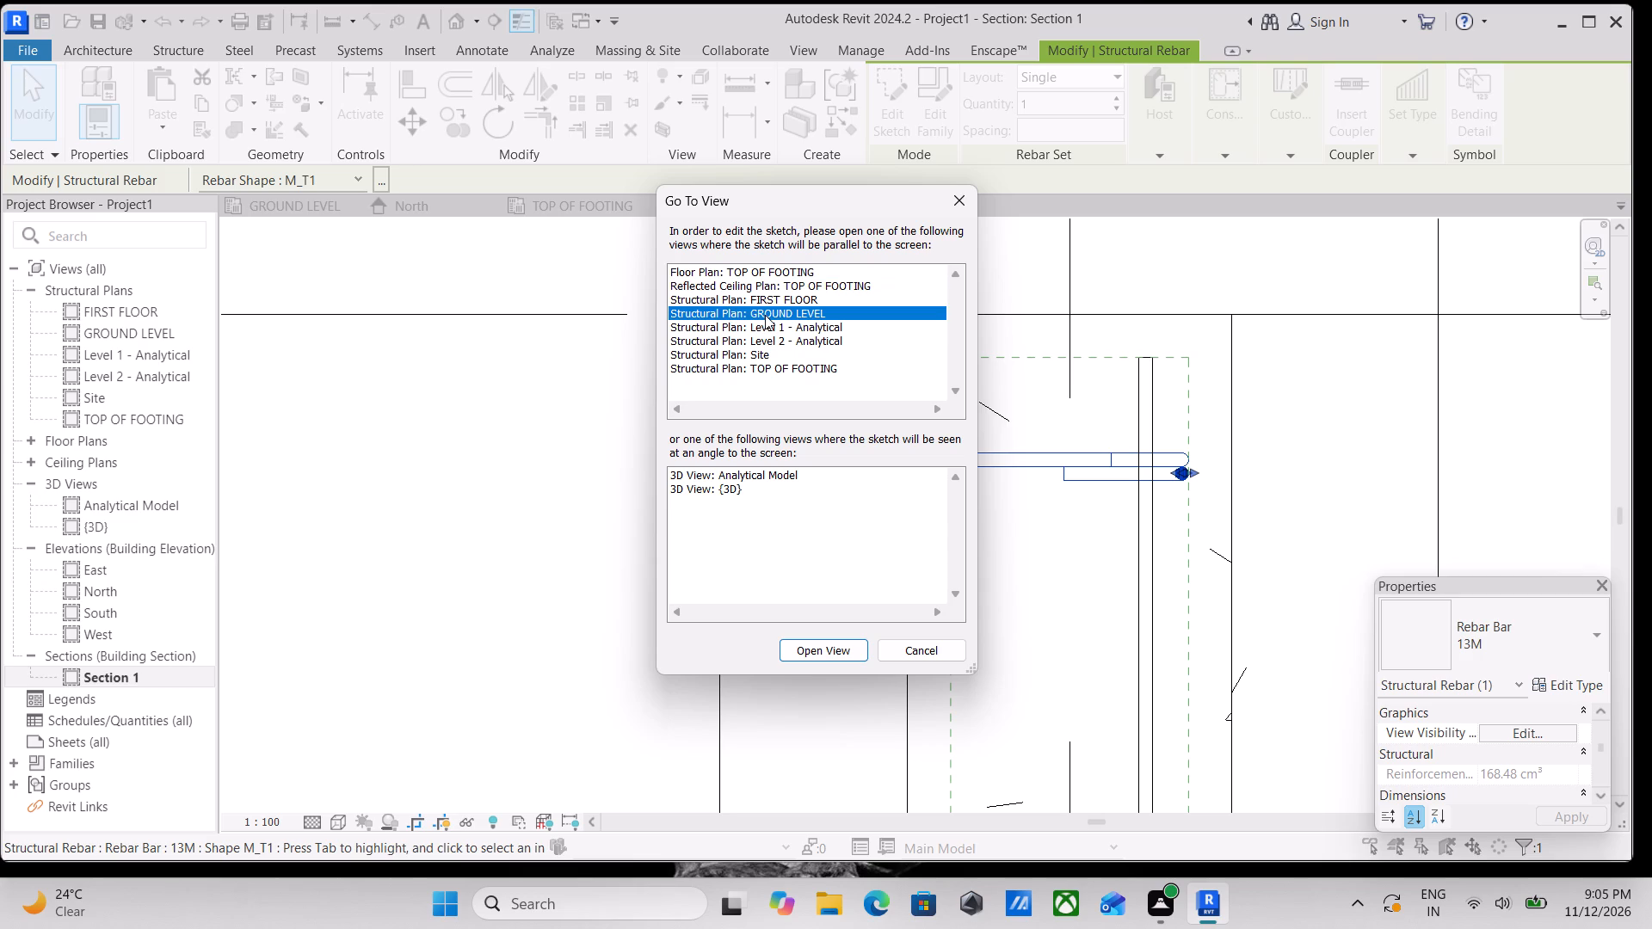
{"action": "left_click", "coordinate": [837, 655]}
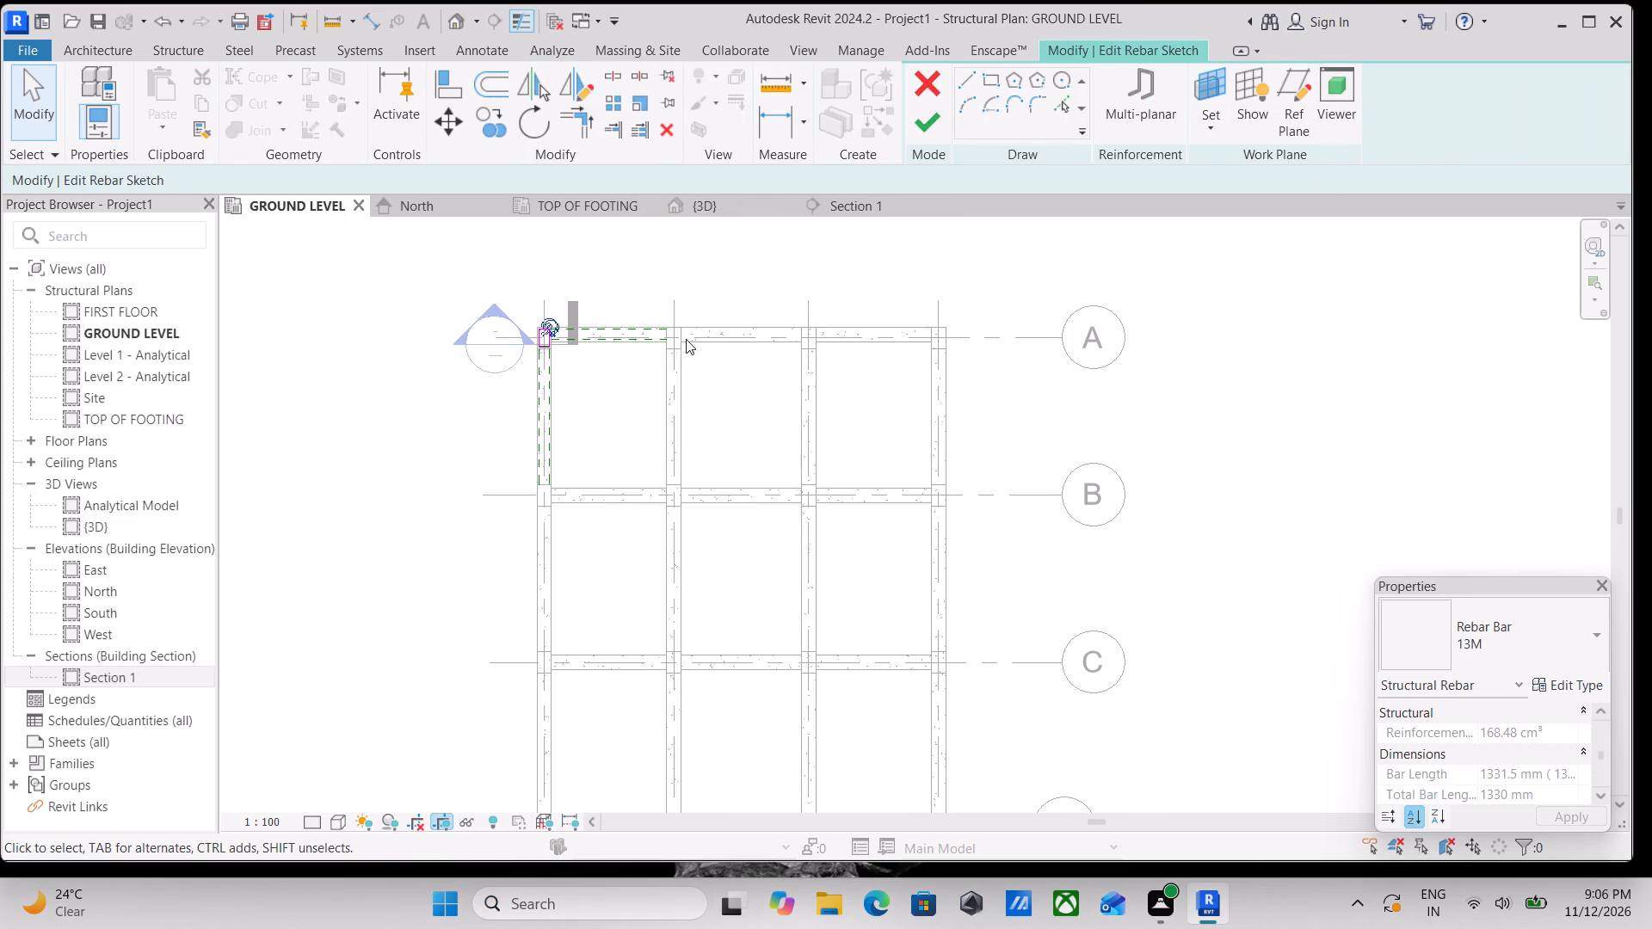
{"action": "left_click", "coordinate": [944, 120]}
Set the GROUND LEVEL plan's detail level to Fine.
{"action": "middle_click_drag", "start_coordinate": [747, 472], "coordinate": [1057, 624]}
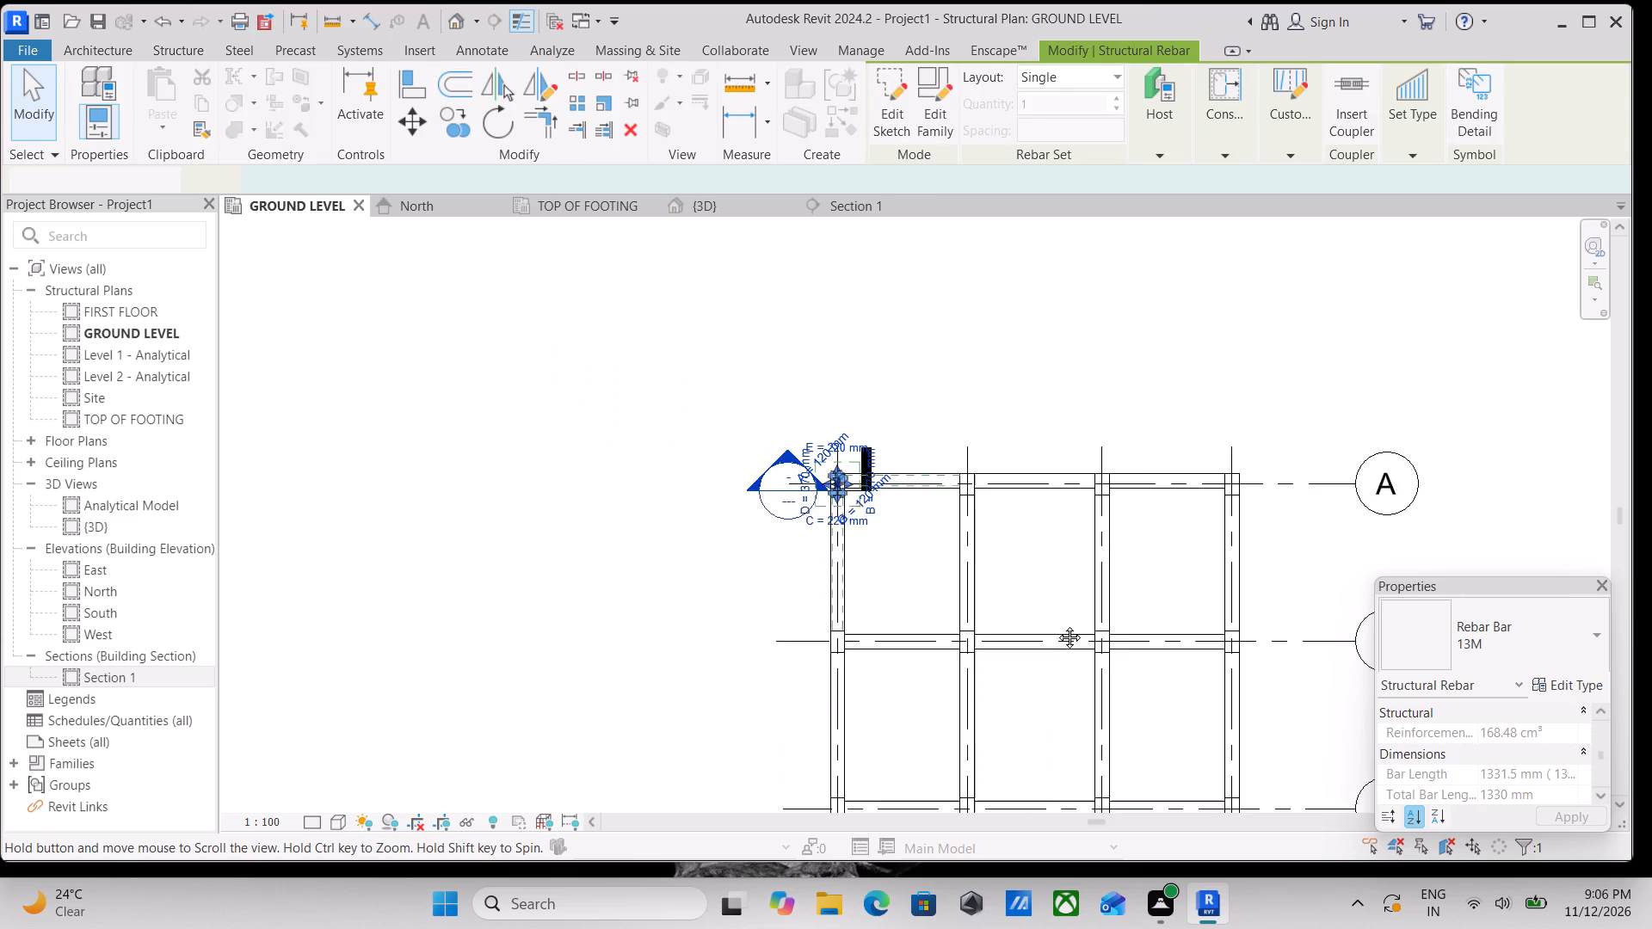
{"action": "middle_click_drag", "start_coordinate": [1057, 624], "coordinate": [1054, 632]}
{"action": "scroll", "coordinate": [971, 622], "scroll_direction": "up", "scroll_amount": 2}
{"action": "scroll", "coordinate": [828, 511], "scroll_direction": "up", "scroll_amount": 3}
{"action": "middle_click_drag", "start_coordinate": [943, 526], "coordinate": [1229, 692]}
{"action": "scroll", "coordinate": [1069, 543], "scroll_direction": "up", "scroll_amount": 2}
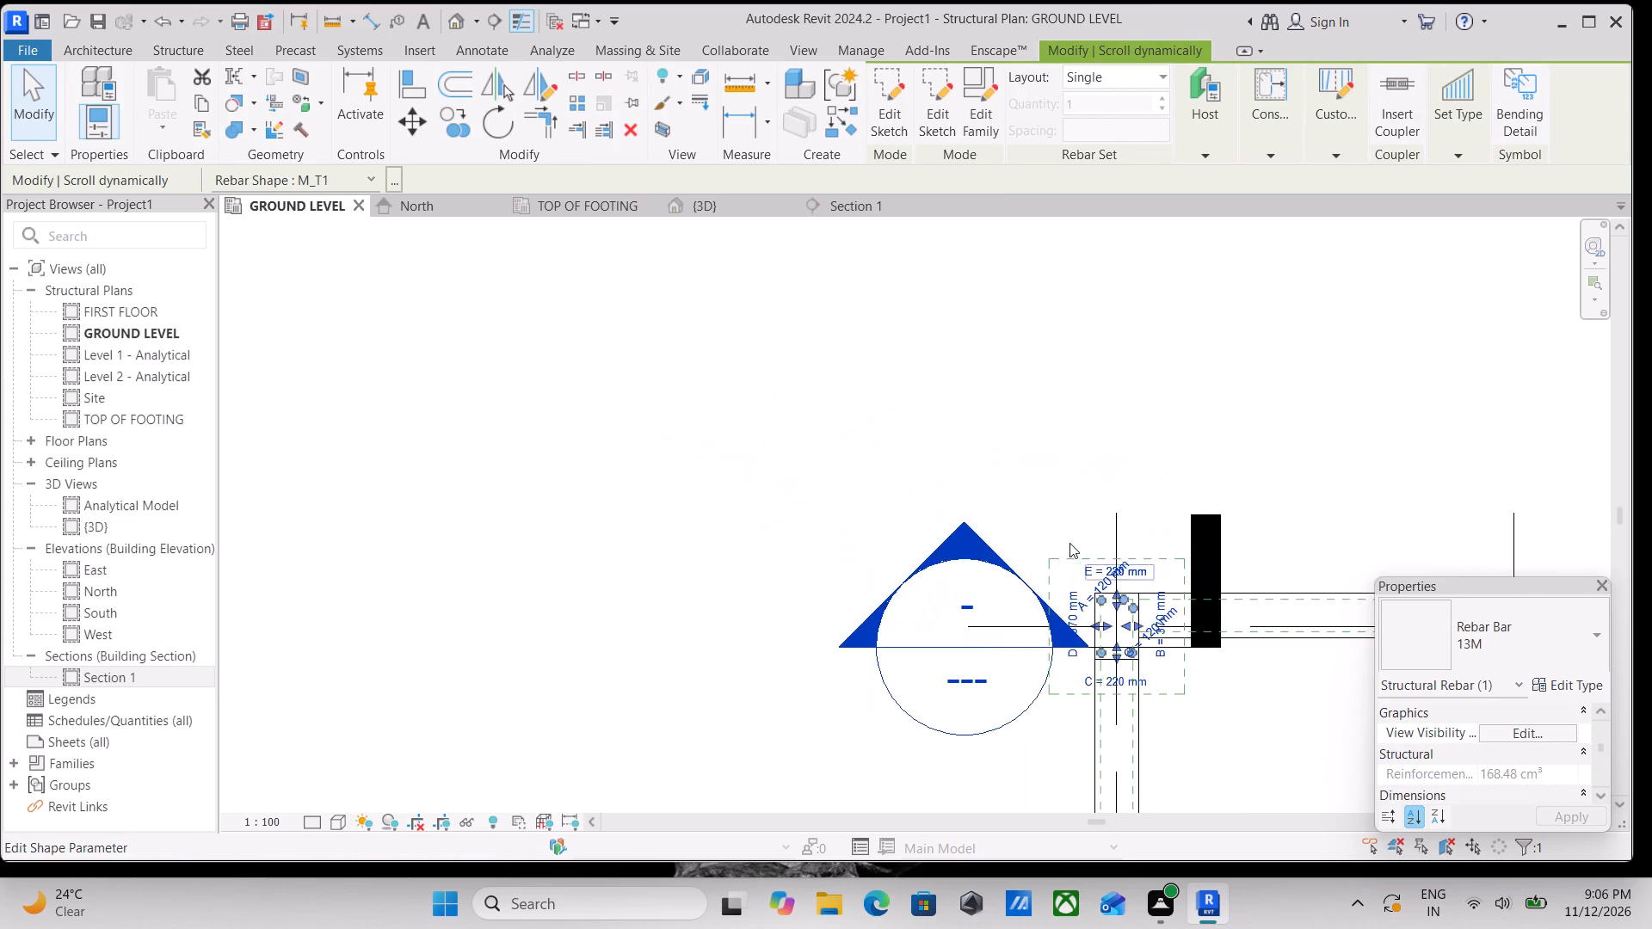
{"action": "scroll", "coordinate": [1069, 543], "scroll_direction": "up", "scroll_amount": 4}
{"action": "middle_click_drag", "start_coordinate": [1118, 674], "coordinate": [1002, 618]}
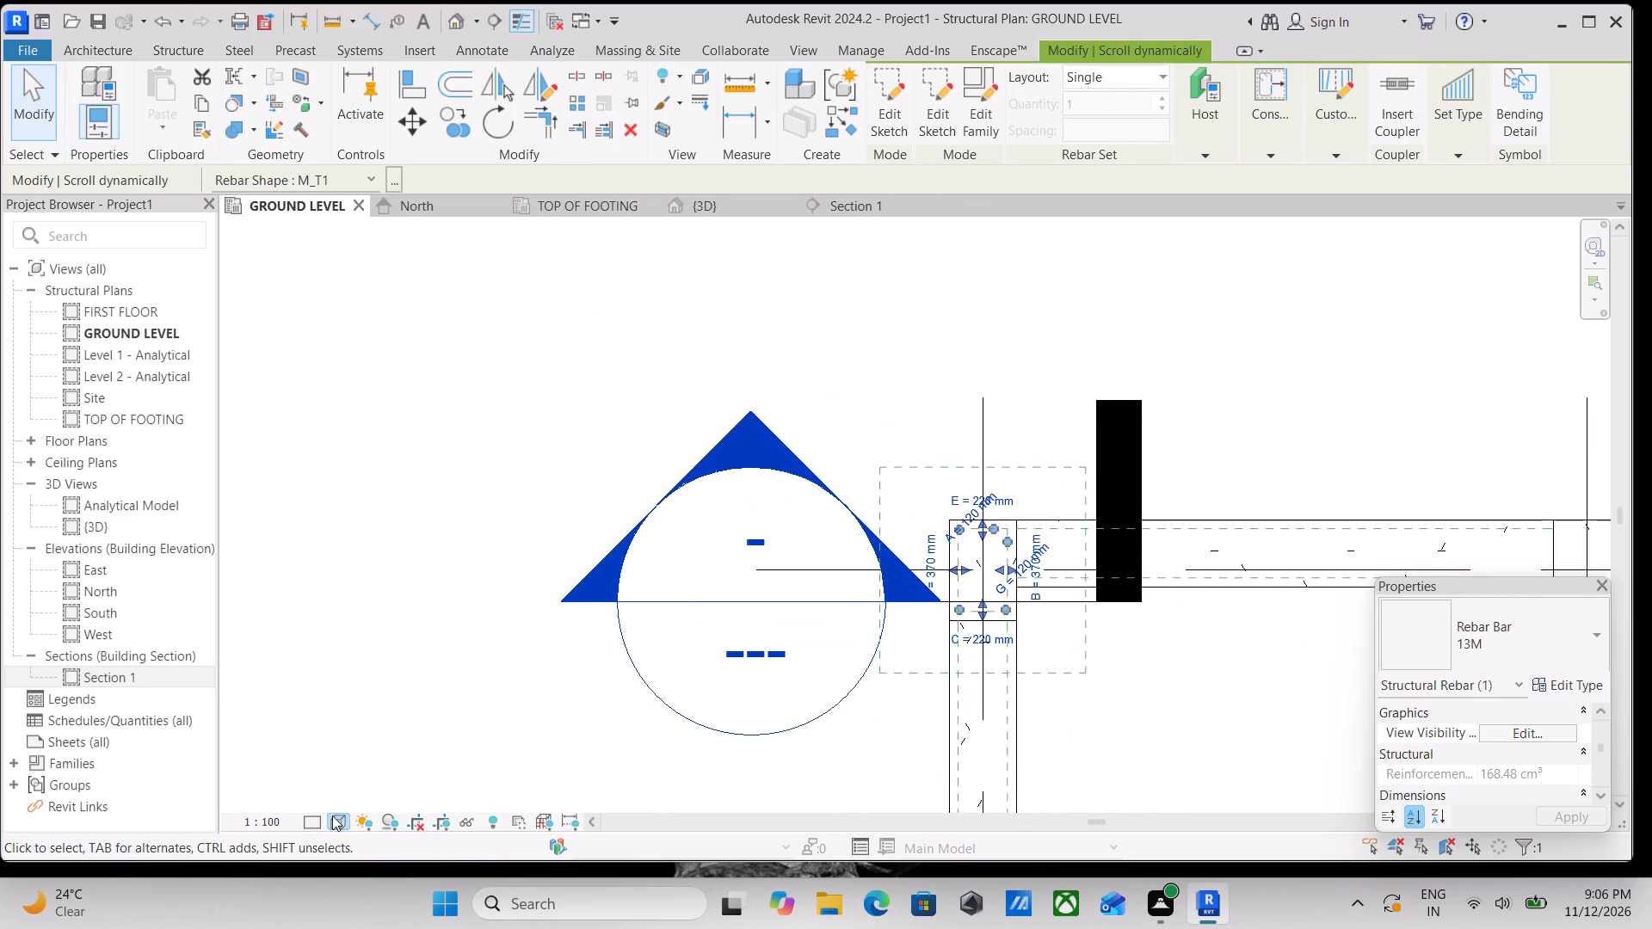
{"action": "left_click", "coordinate": [314, 815]}
{"action": "left_click", "coordinate": [317, 805]}
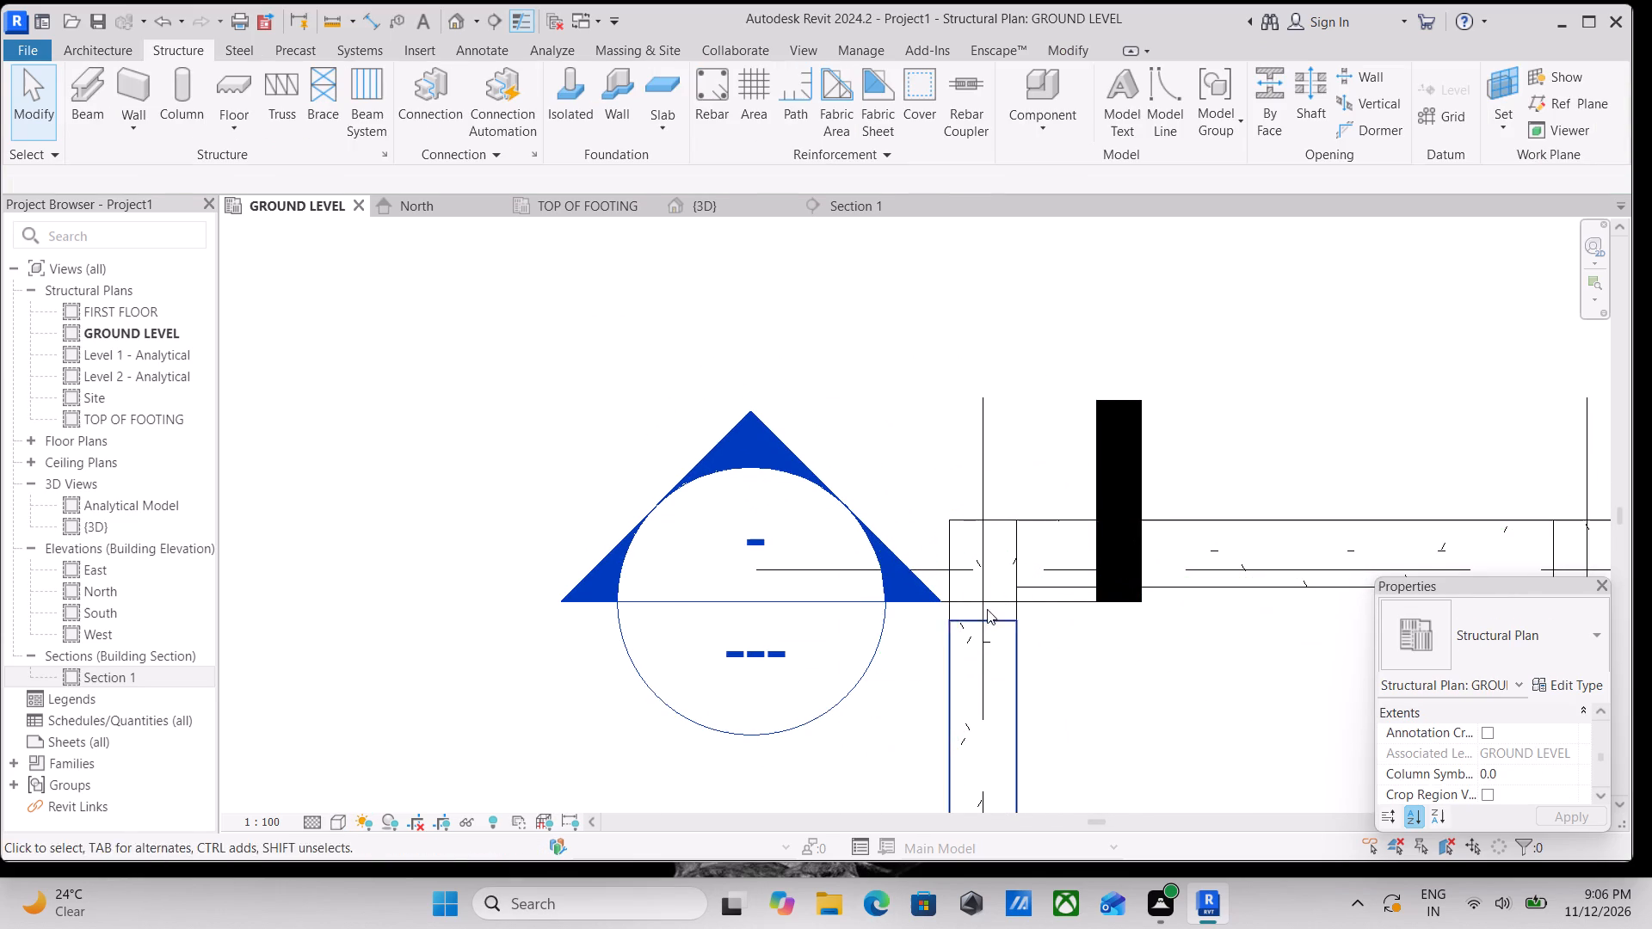
{"action": "scroll", "coordinate": [1101, 559], "scroll_direction": "up", "scroll_amount": 2}
{"action": "middle_click_drag", "start_coordinate": [1005, 575], "coordinate": [897, 582]}
{"action": "scroll", "coordinate": [897, 600], "scroll_direction": "up", "scroll_amount": 1}
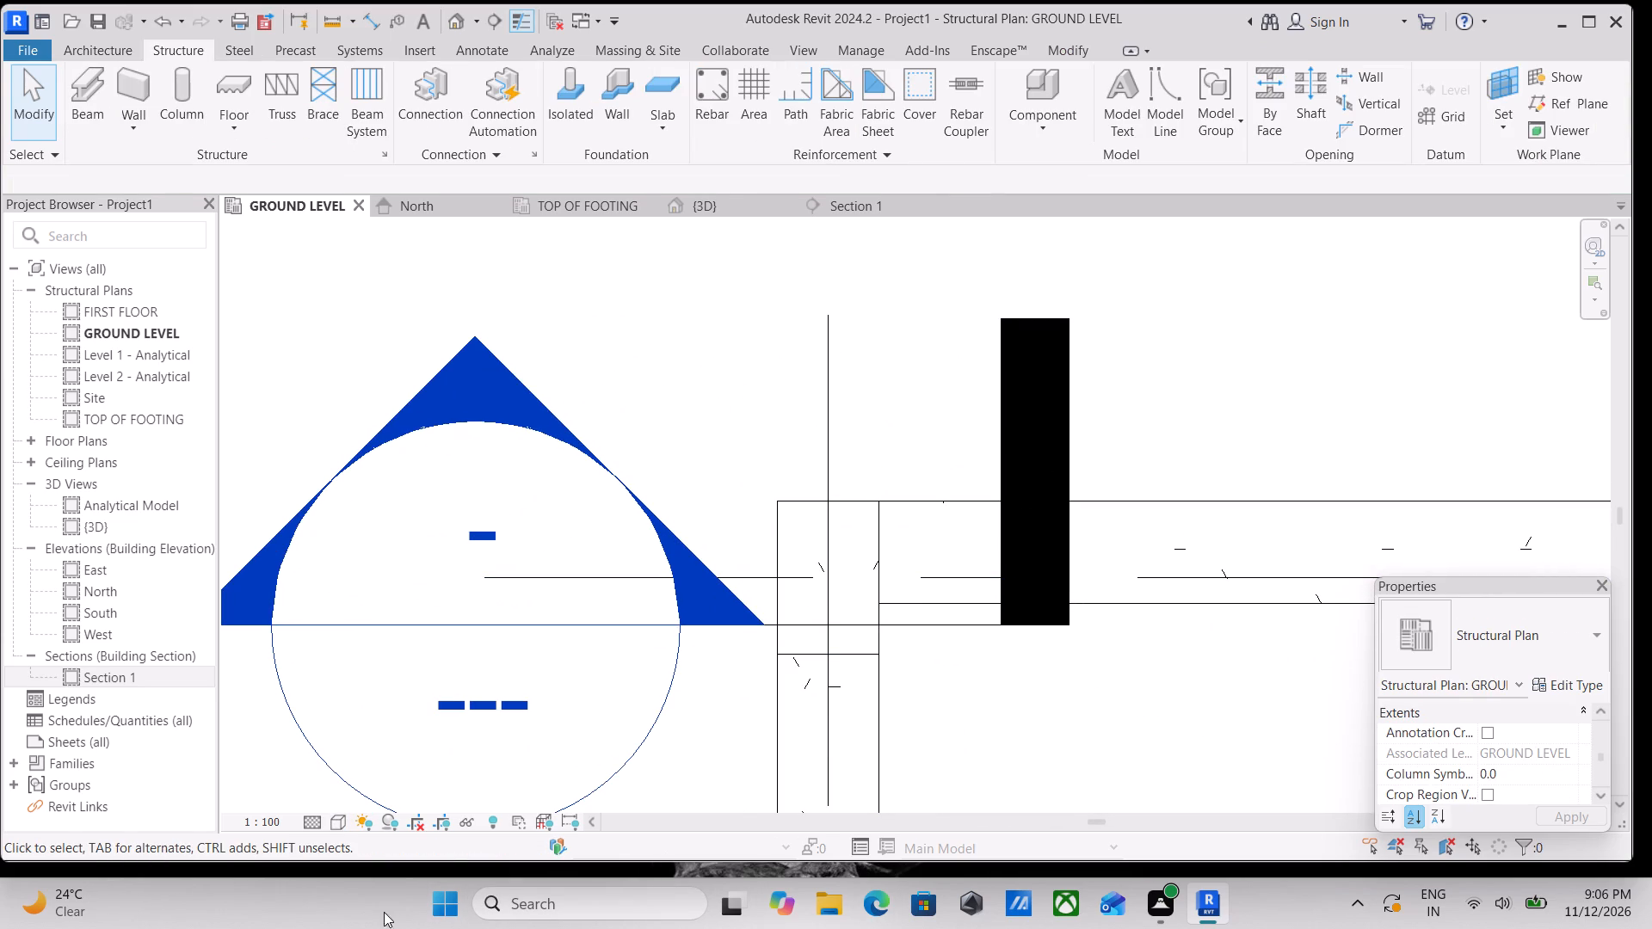
{"action": "left_click", "coordinate": [342, 817]}
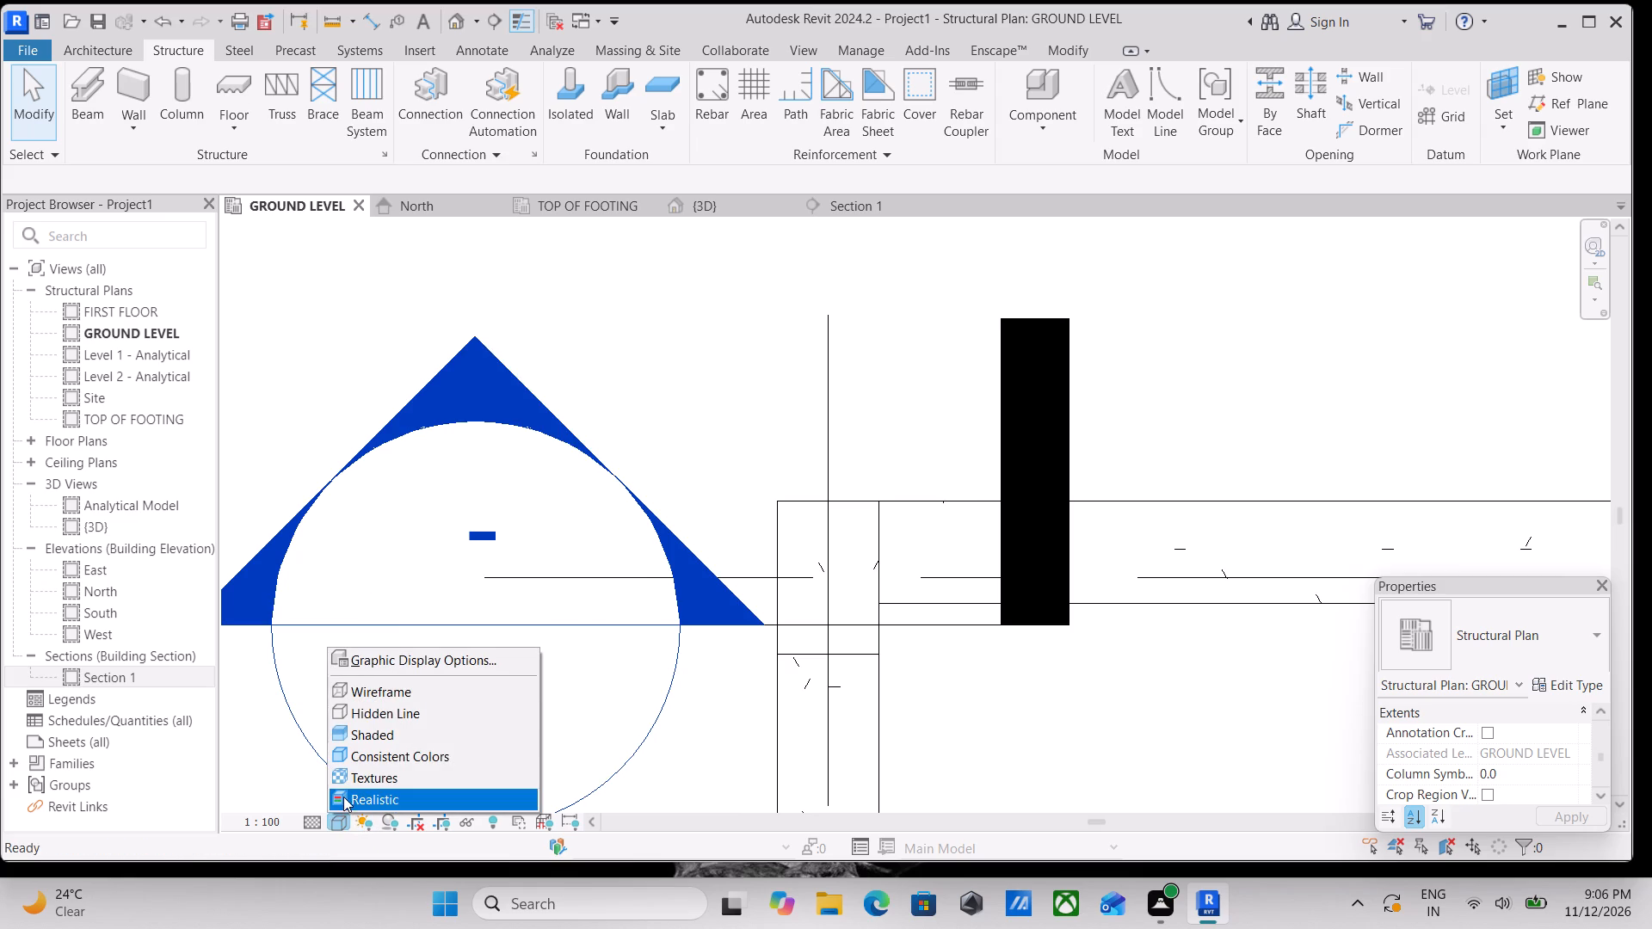
{"action": "left_click", "coordinate": [315, 821]}
{"action": "left_click", "coordinate": [331, 803]}
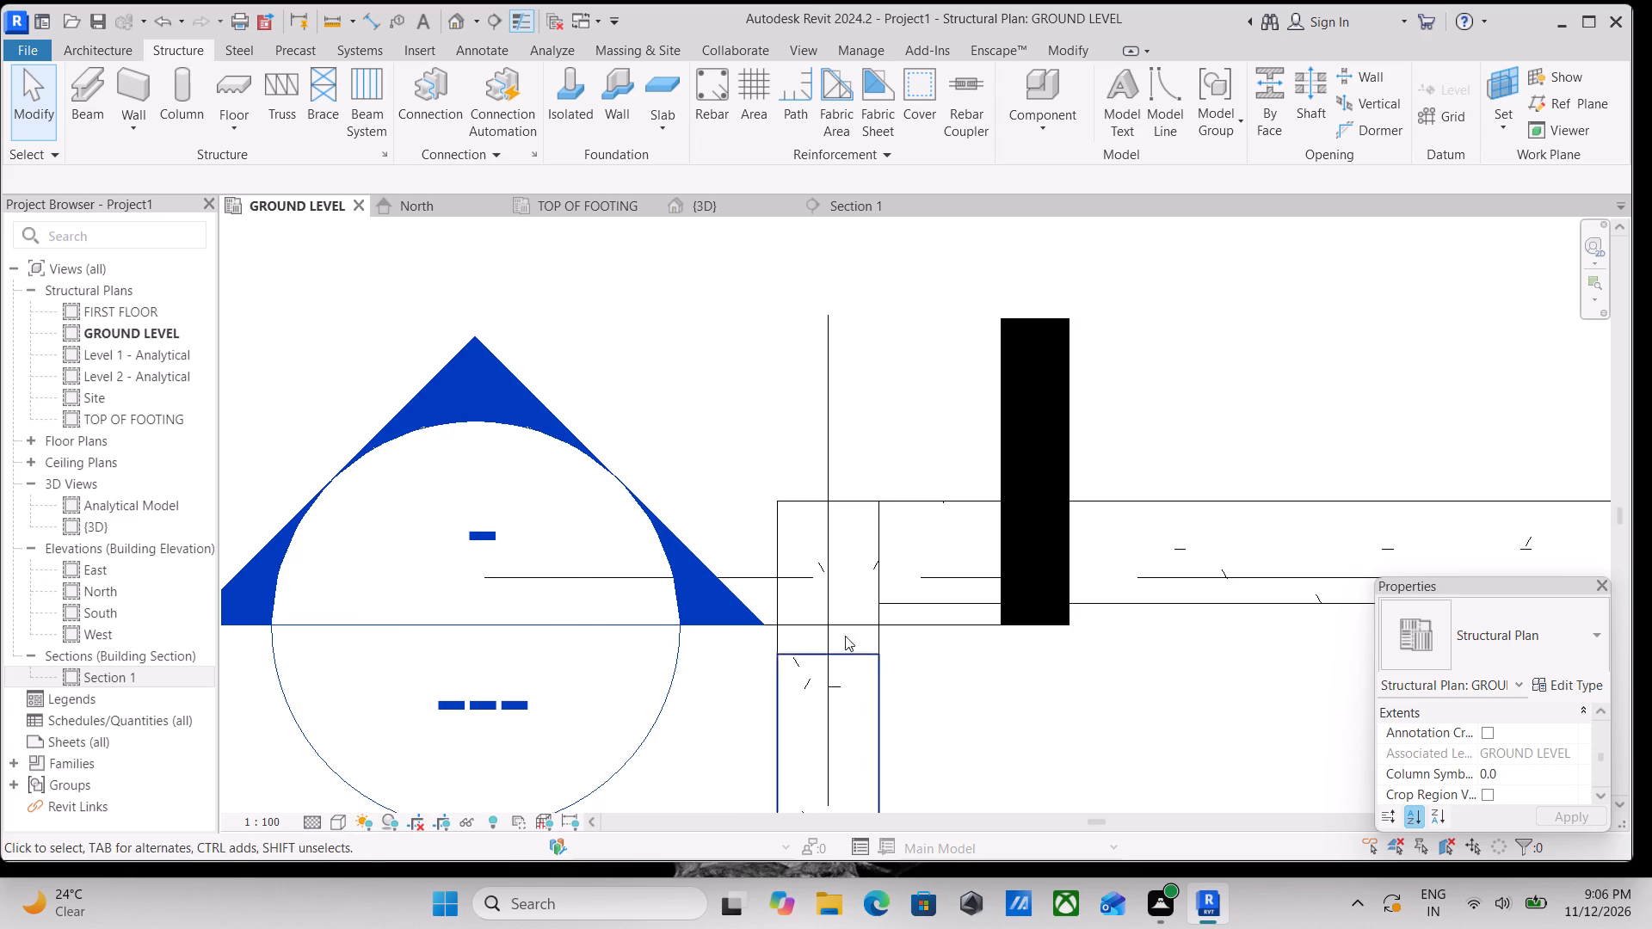
Switch the GROUND LEVEL plan's visual style to Wireframe to expose the reinforcement inside the corner column at grid A.
{"action": "middle_click", "coordinate": [902, 610]}
{"action": "scroll", "coordinate": [853, 601], "scroll_direction": "down", "scroll_amount": 1}
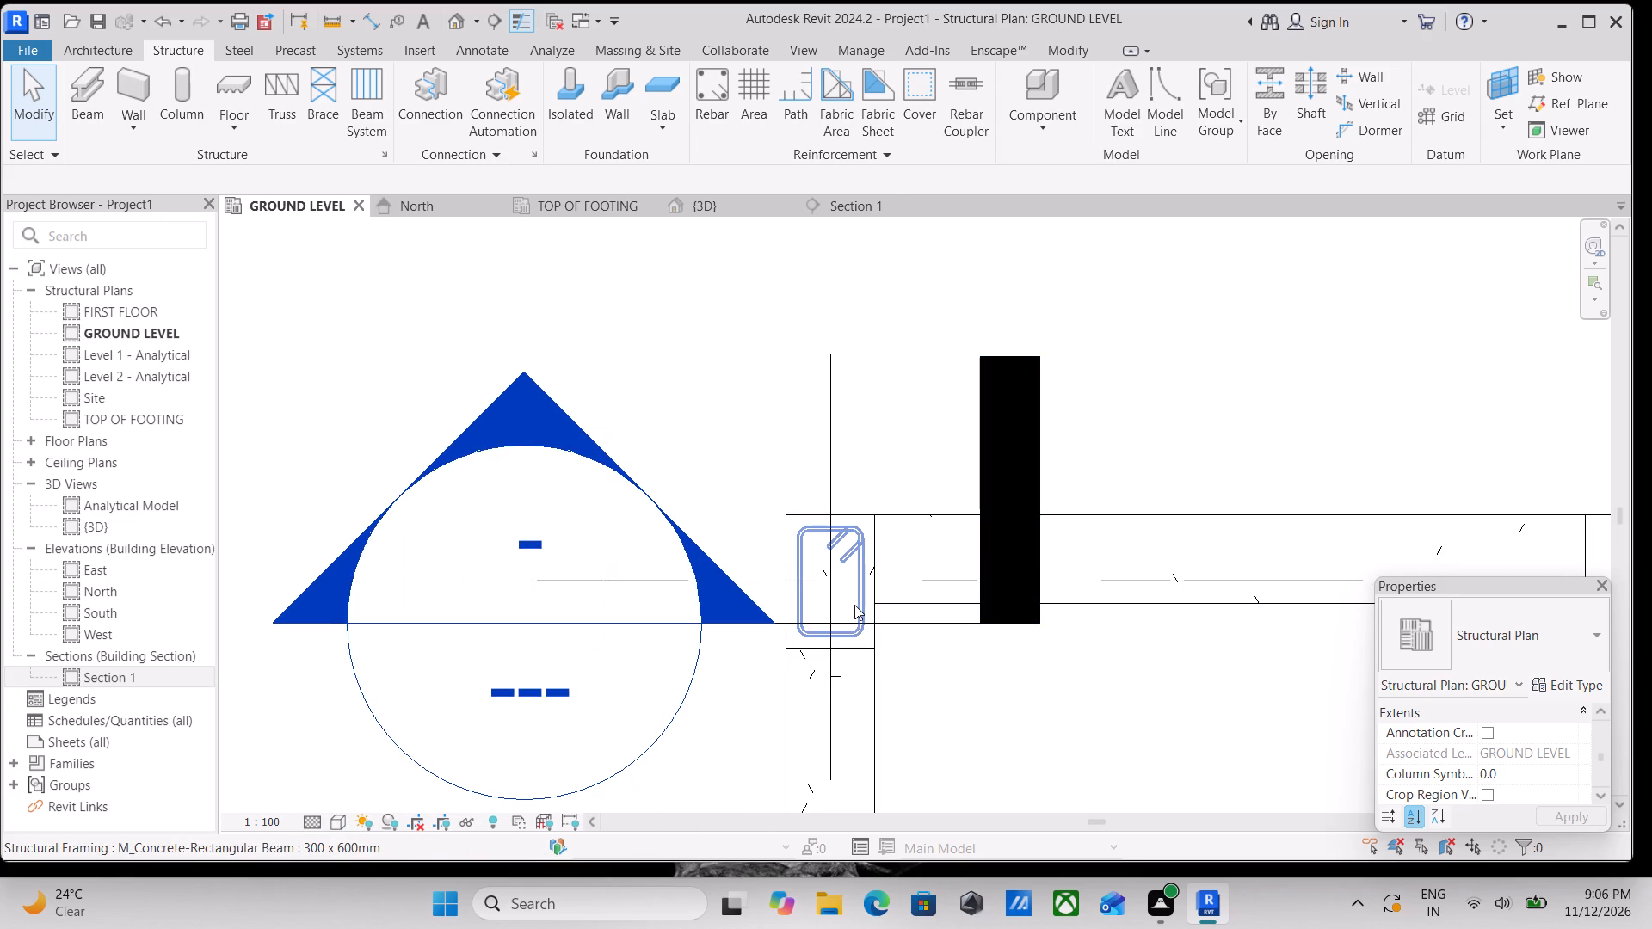
{"action": "left_click", "coordinate": [330, 827]}
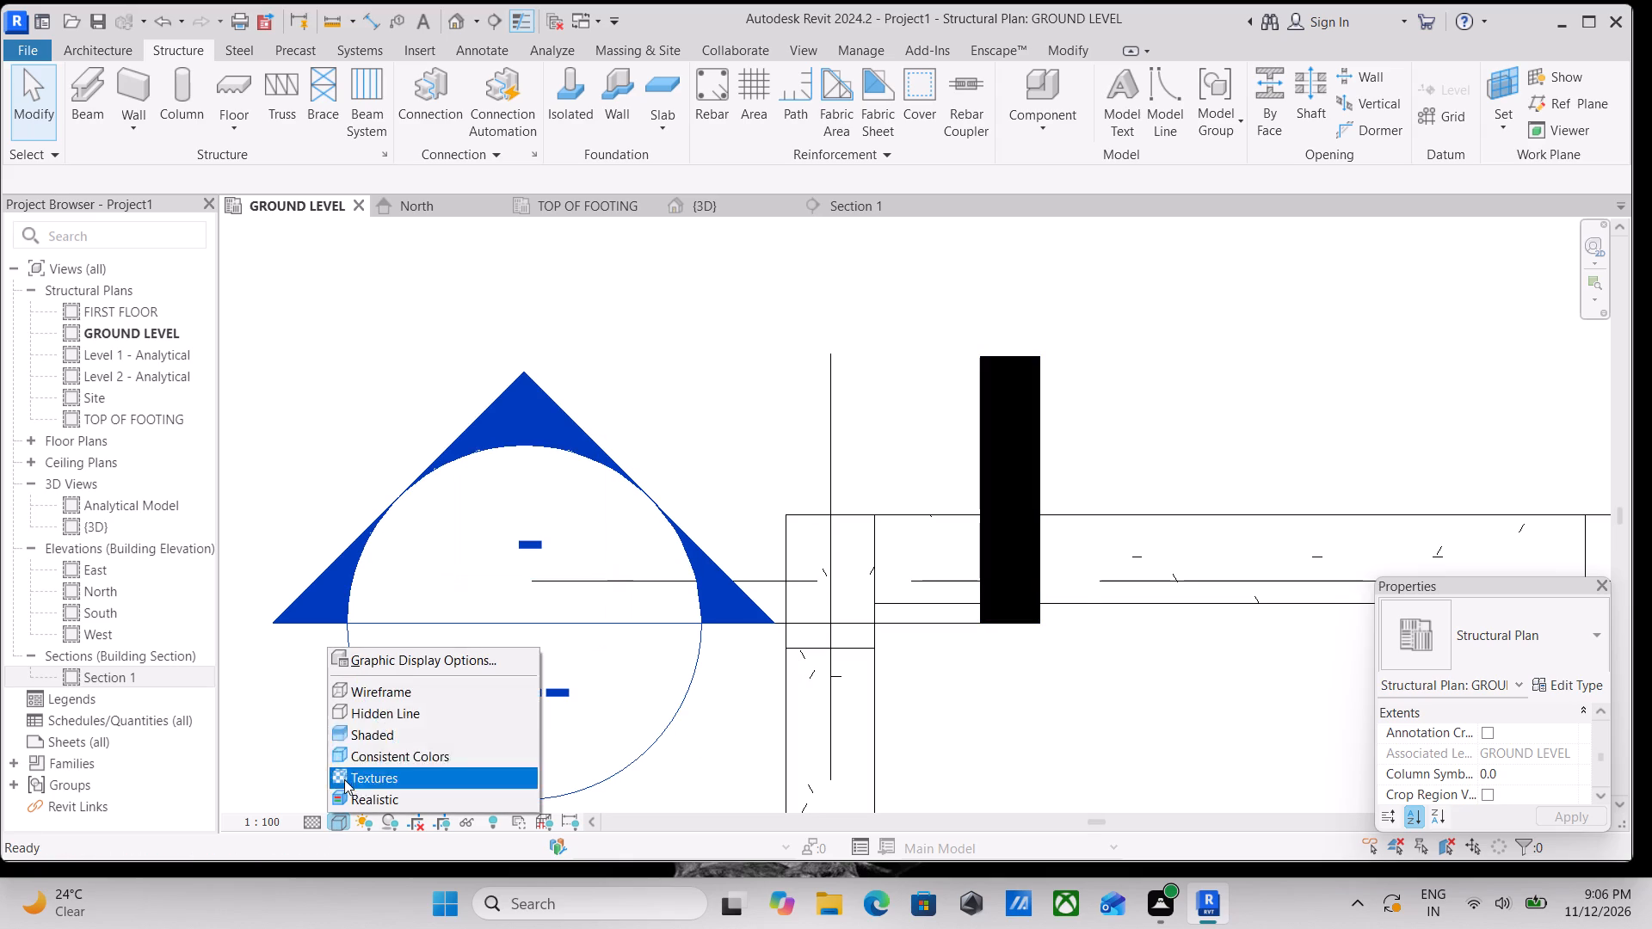
{"action": "left_click", "coordinate": [374, 698]}
{"action": "scroll", "coordinate": [888, 540], "scroll_direction": "up", "scroll_amount": 1}
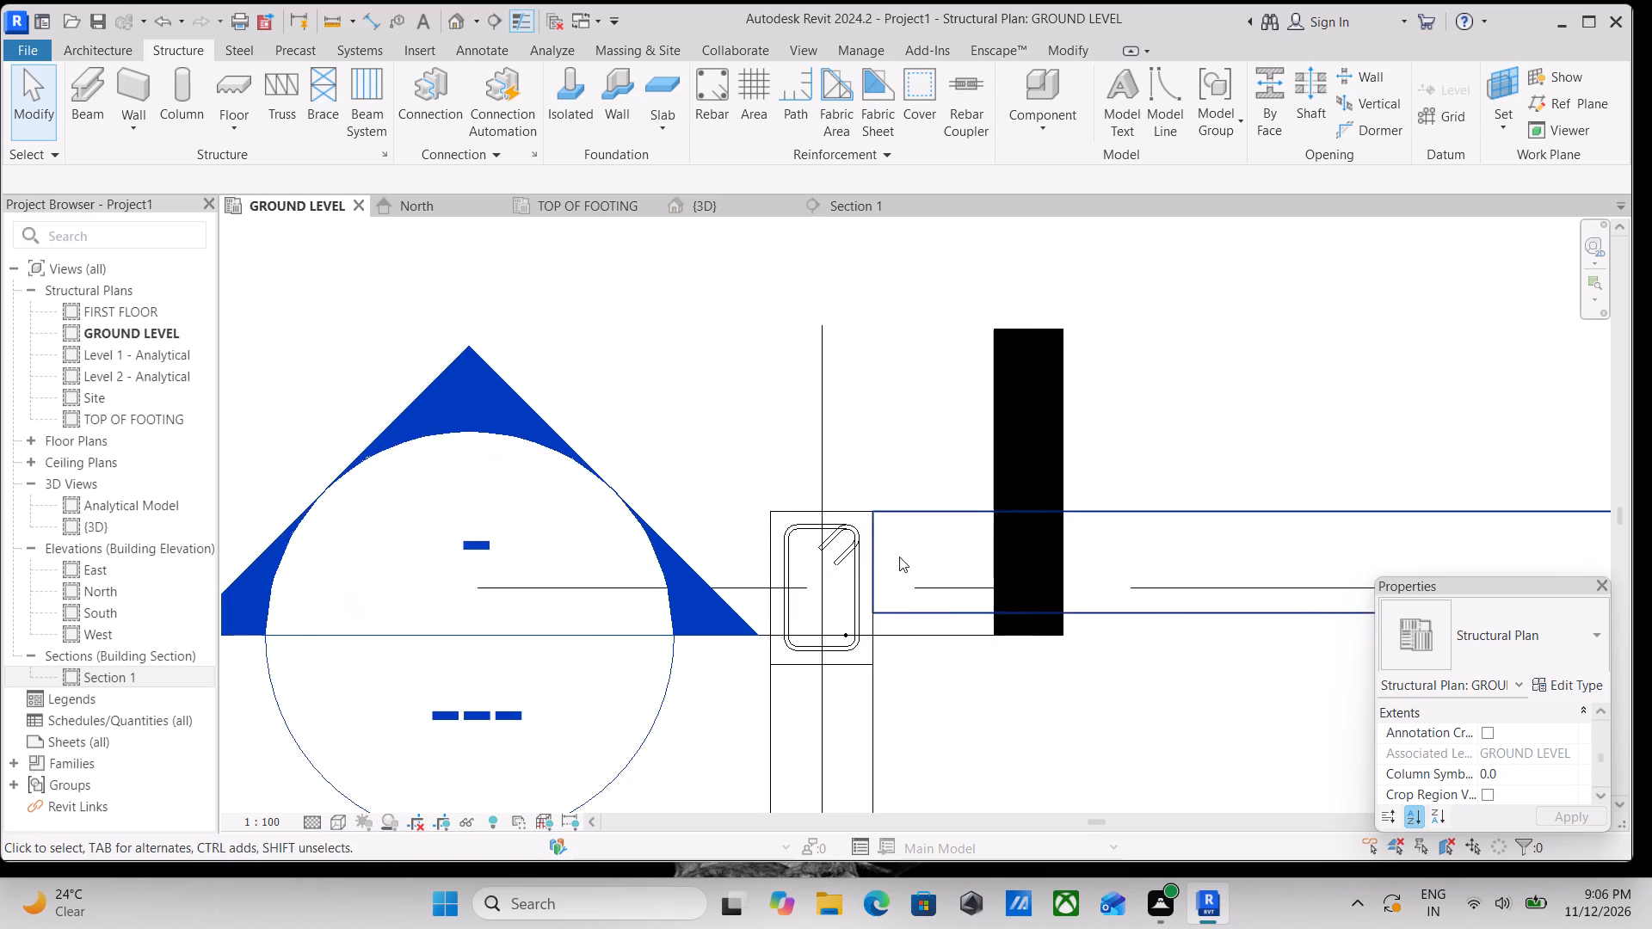
{"action": "middle_click_drag", "start_coordinate": [899, 557], "coordinate": [1066, 659]}
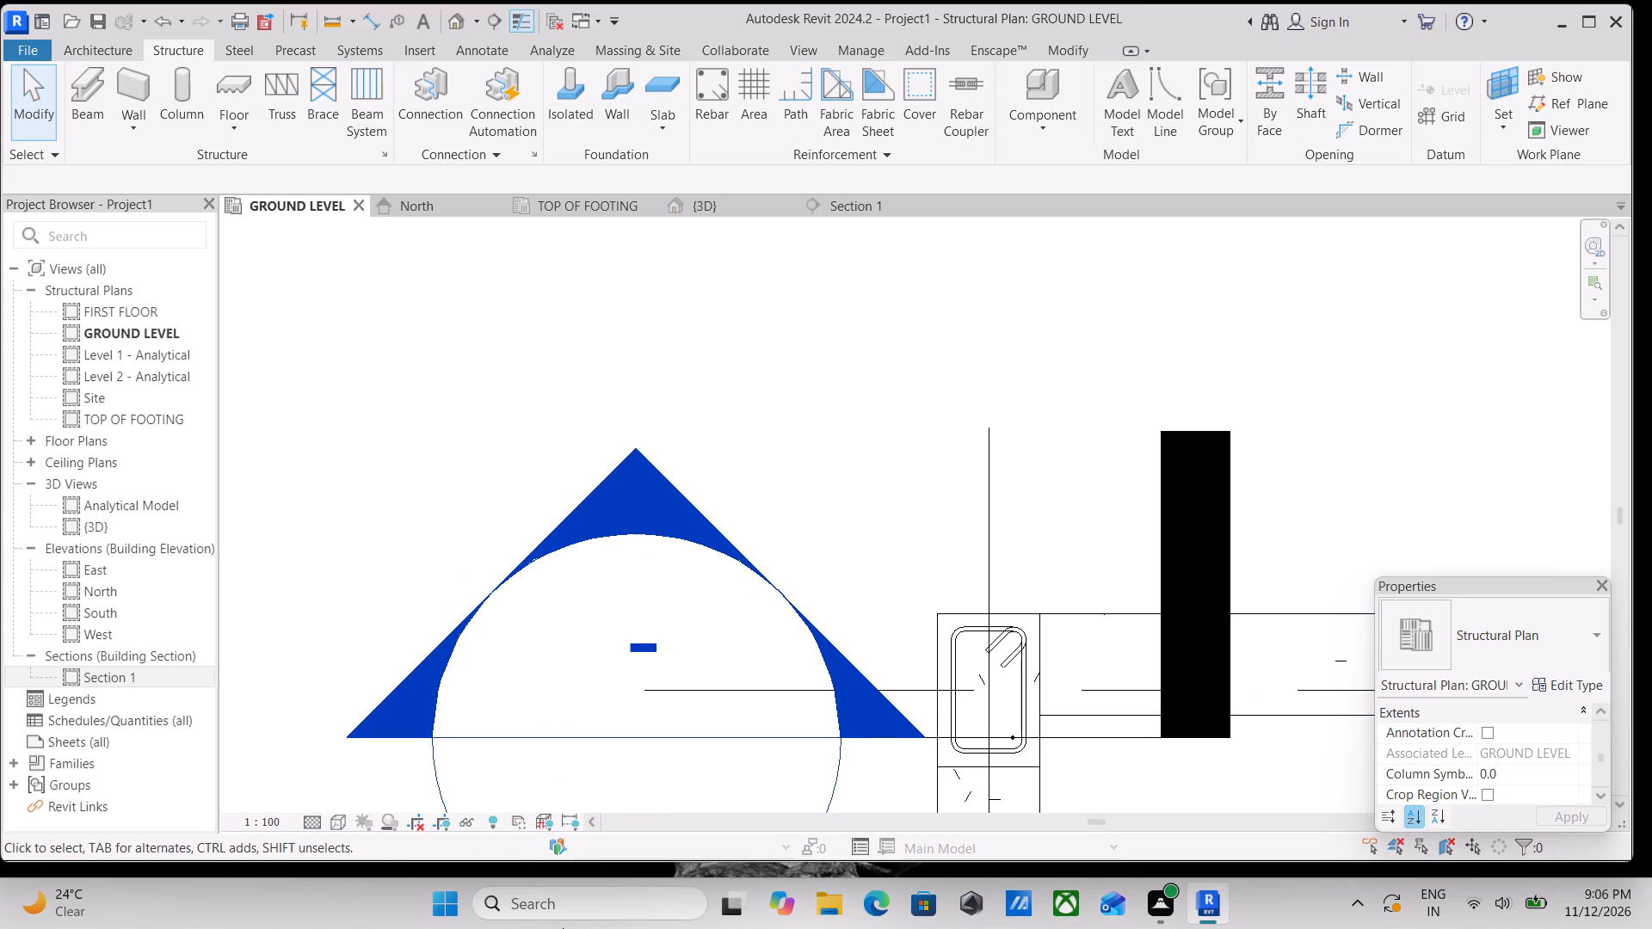
{"action": "scroll", "coordinate": [1007, 708], "scroll_direction": "up", "scroll_amount": 3}
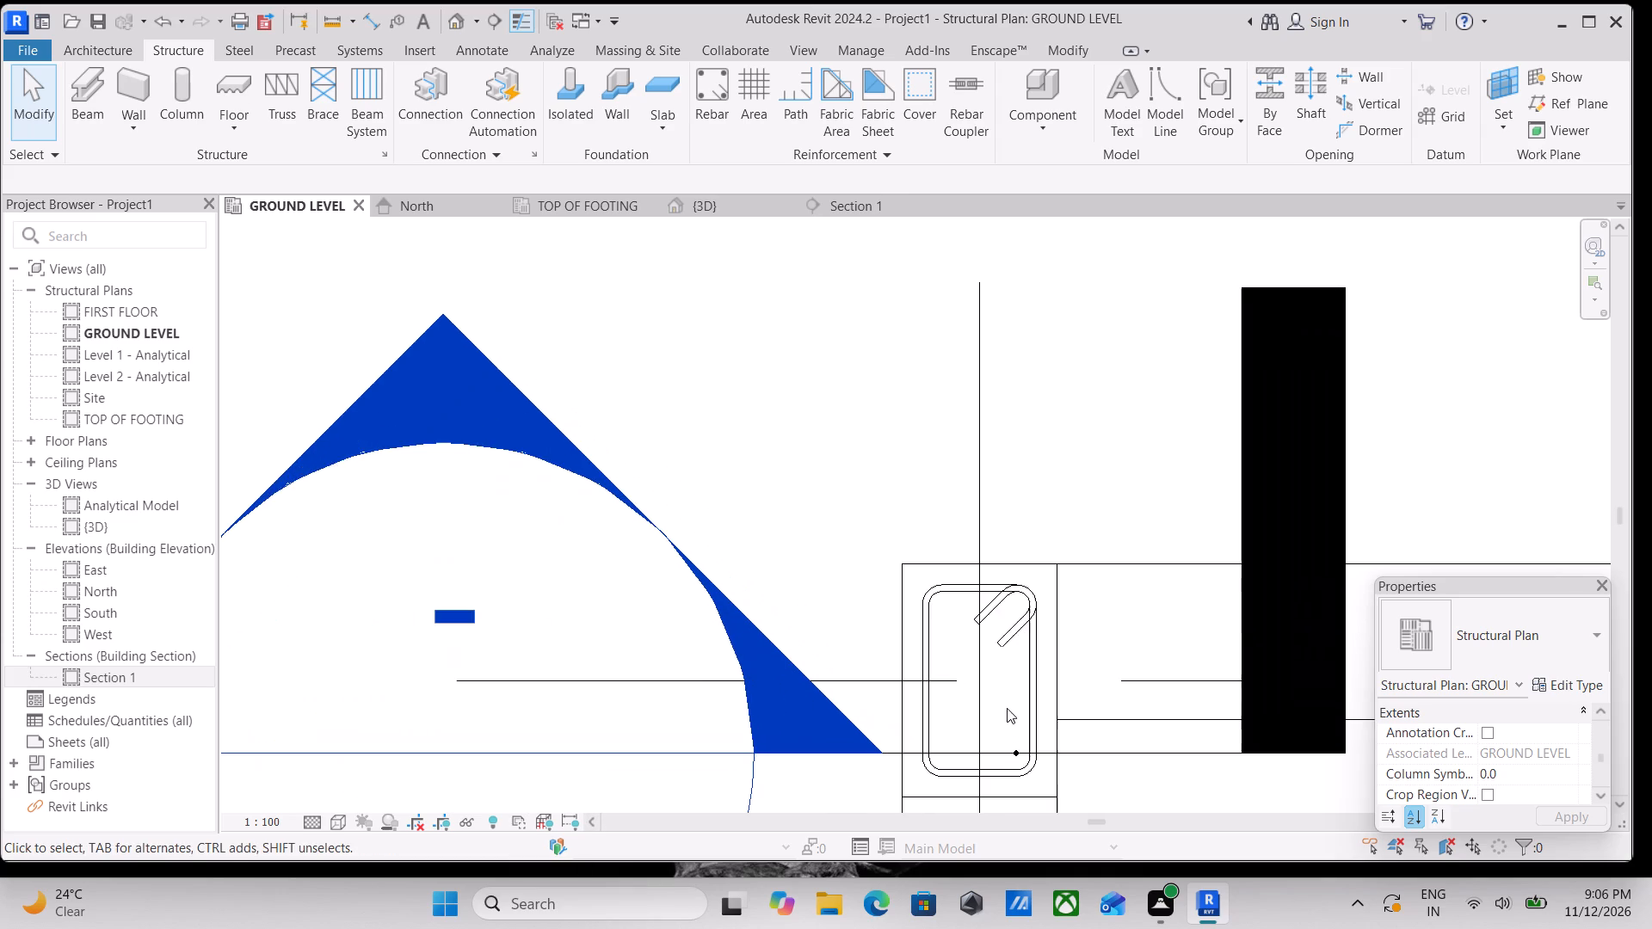
Open the vertical M_00 column bar's sketch from the plan in the North elevation.
{"action": "scroll", "coordinate": [1015, 769], "scroll_direction": "up", "scroll_amount": 5}
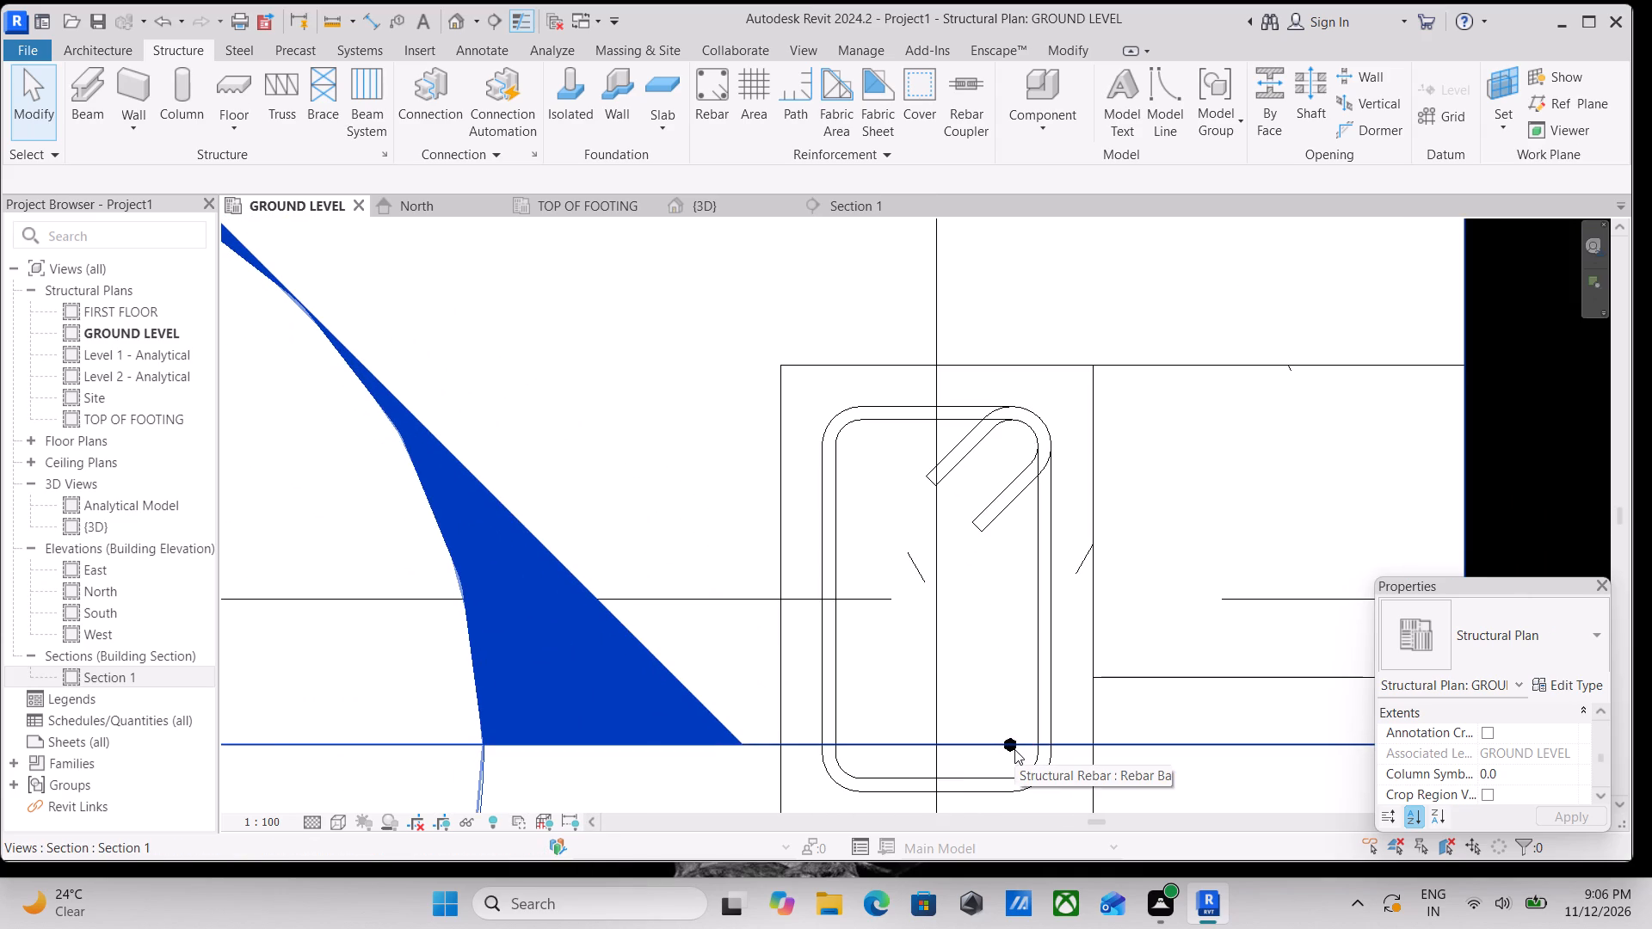
{"action": "scroll", "coordinate": [1014, 749], "scroll_direction": "up", "scroll_amount": 10}
{"action": "double_click", "coordinate": [1005, 746]}
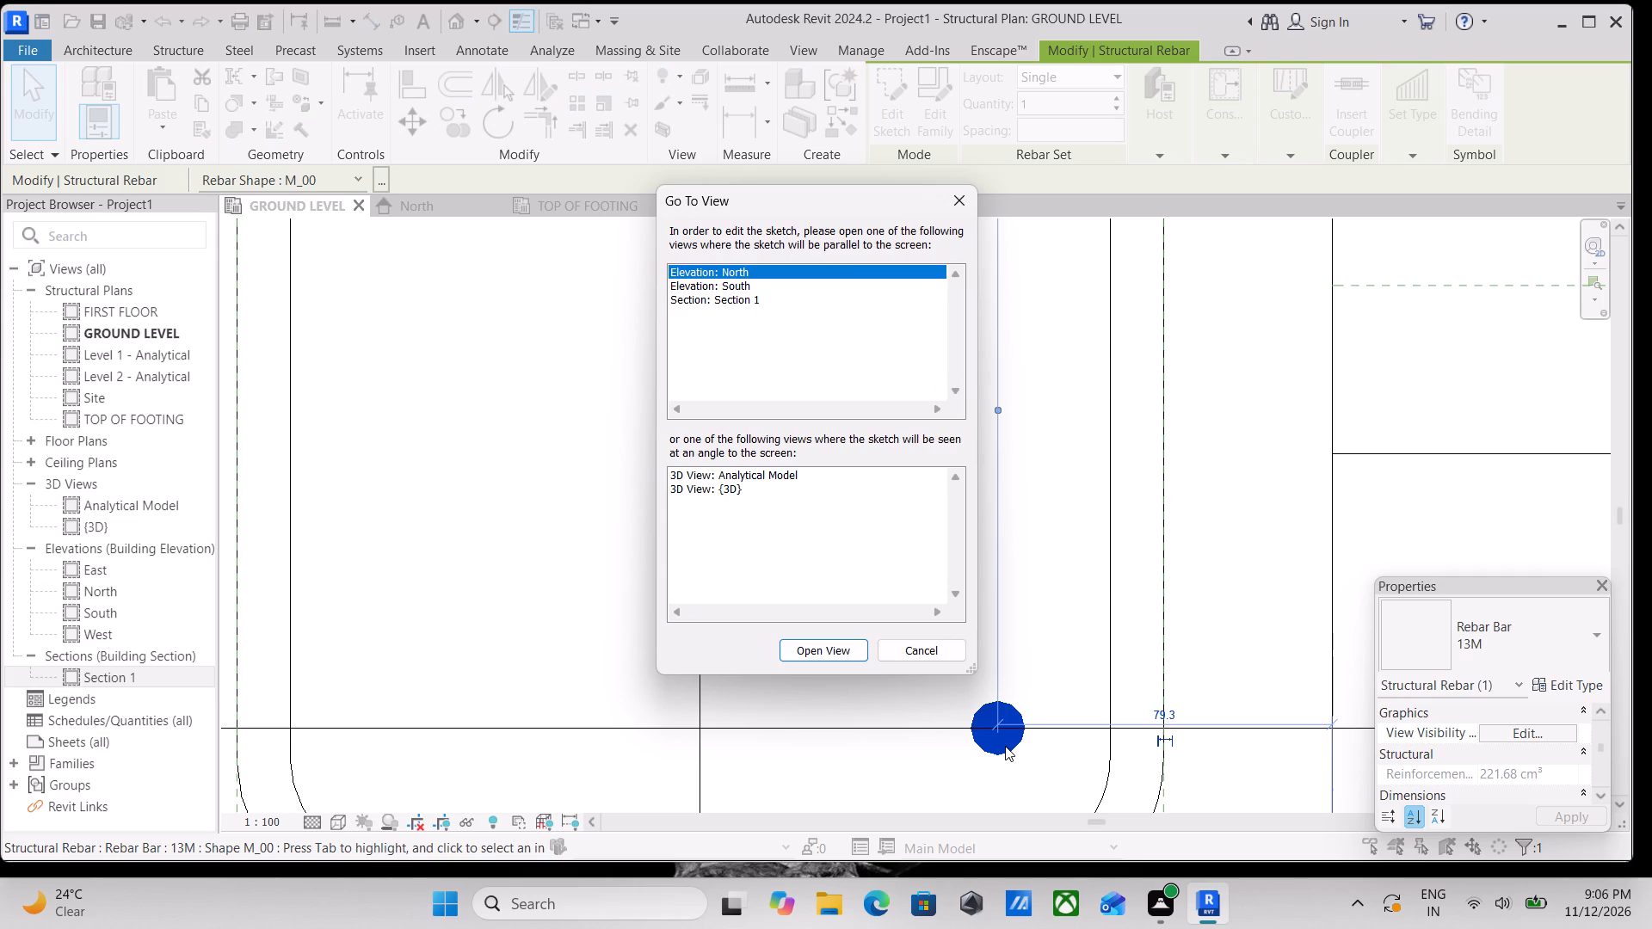
{"action": "left_click", "coordinate": [838, 649]}
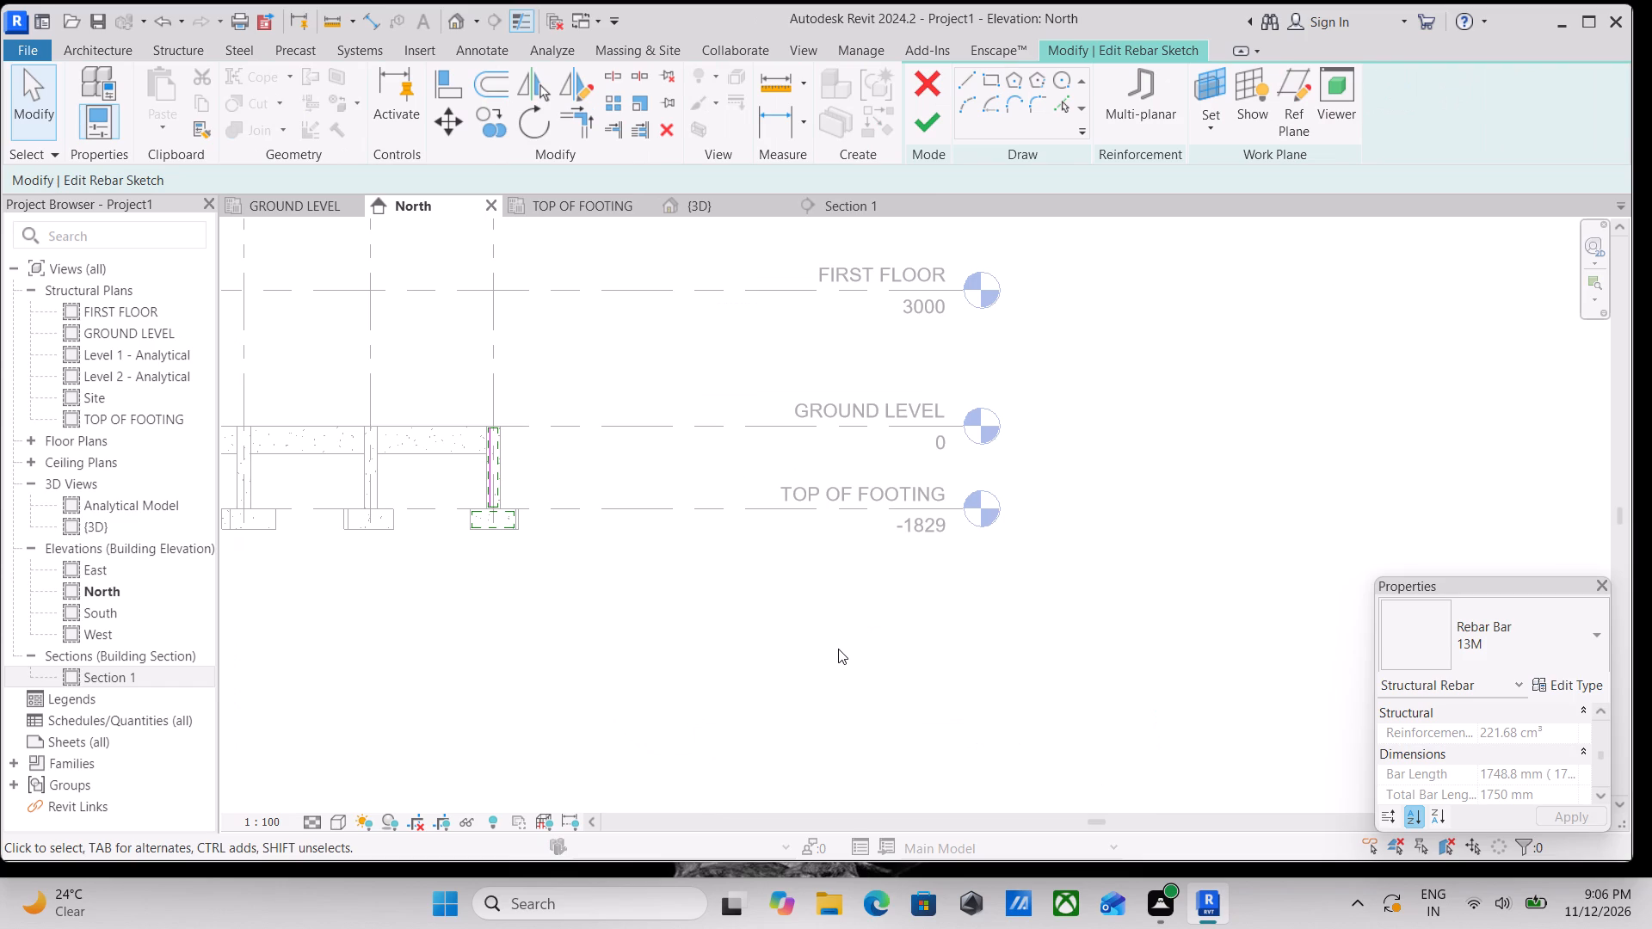
Sketch a horizontal bar leg about 360 mm long low inside the corner footing, ending directly below the vertical bar line.
{"action": "middle_click_drag", "start_coordinate": [447, 538], "coordinate": [733, 576]}
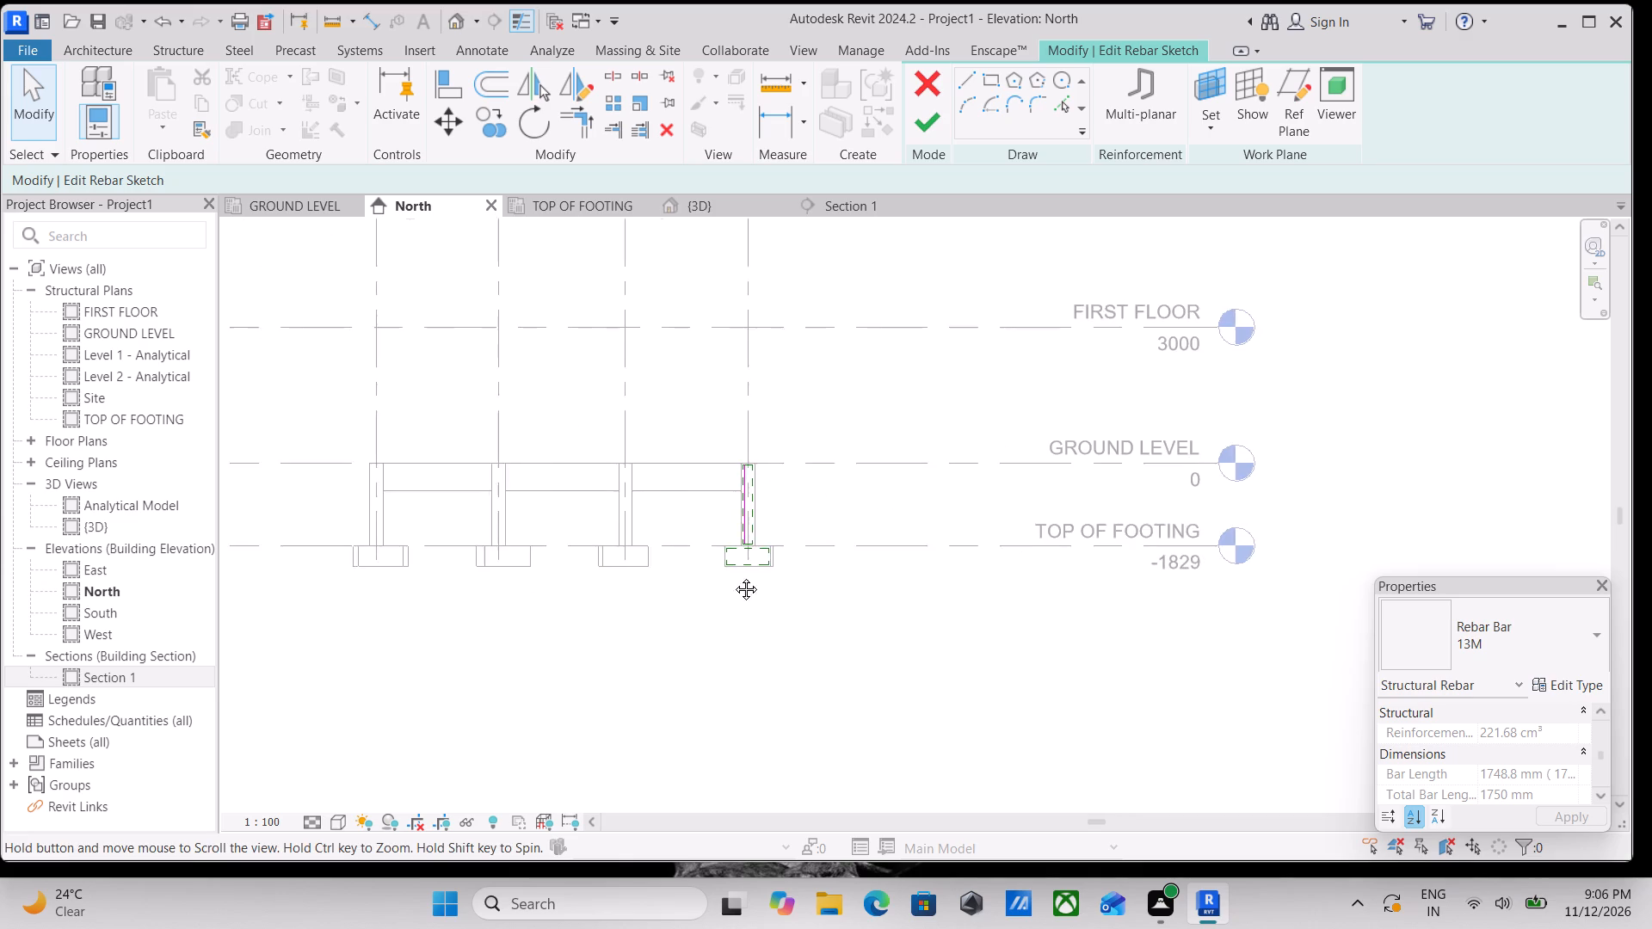
{"action": "middle_click_drag", "start_coordinate": [733, 576], "coordinate": [742, 577]}
{"action": "scroll", "coordinate": [762, 537], "scroll_direction": "up", "scroll_amount": 8}
{"action": "middle_click_drag", "start_coordinate": [756, 566], "coordinate": [826, 616]}
{"action": "scroll", "coordinate": [830, 623], "scroll_direction": "up", "scroll_amount": 1}
{"action": "left_click", "coordinate": [965, 78]}
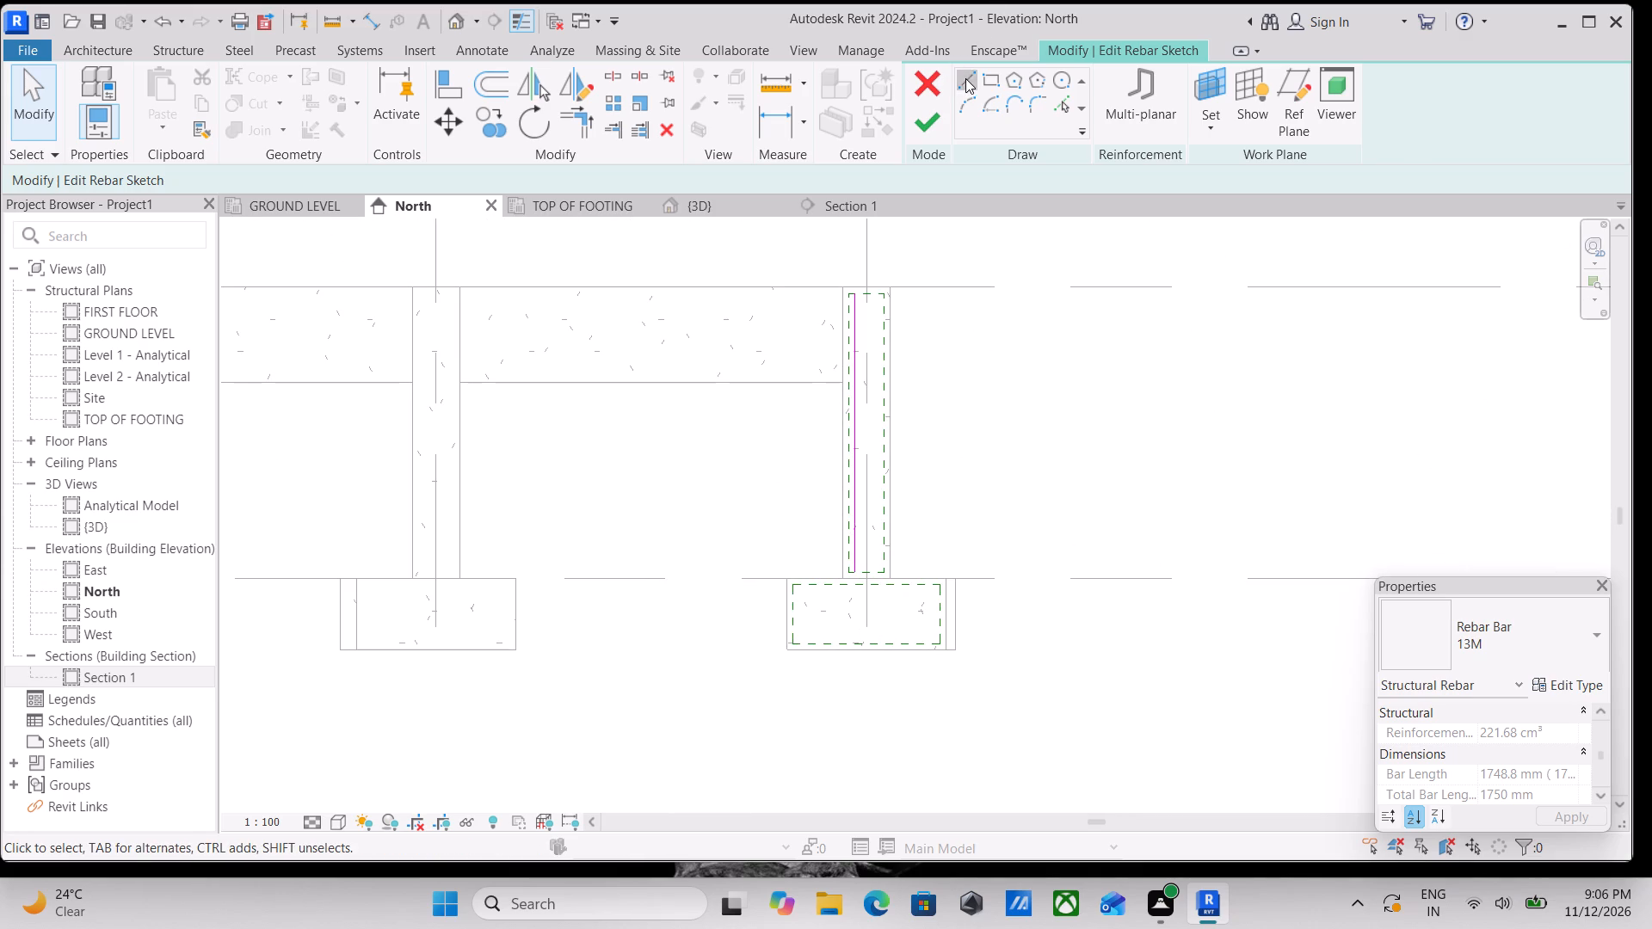
{"action": "scroll", "coordinate": [828, 489], "scroll_direction": "up", "scroll_amount": 4}
{"action": "middle_click_drag", "start_coordinate": [828, 680], "coordinate": [851, 526]}
{"action": "scroll", "coordinate": [836, 589], "scroll_direction": "up", "scroll_amount": 4}
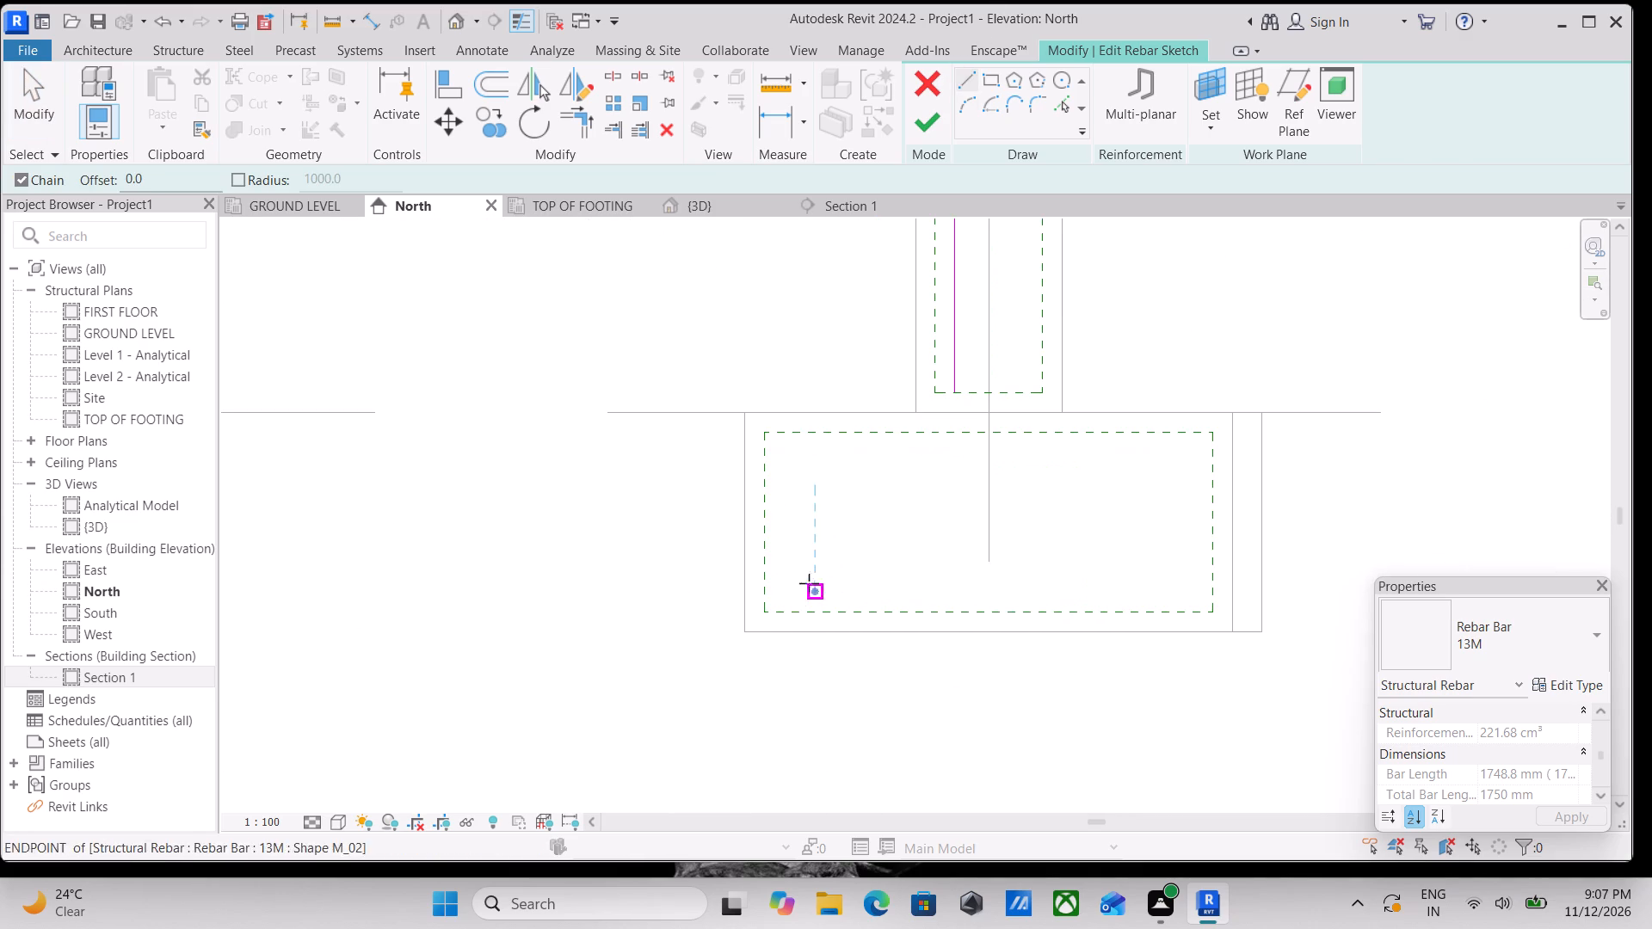
{"action": "left_click", "coordinate": [780, 578]}
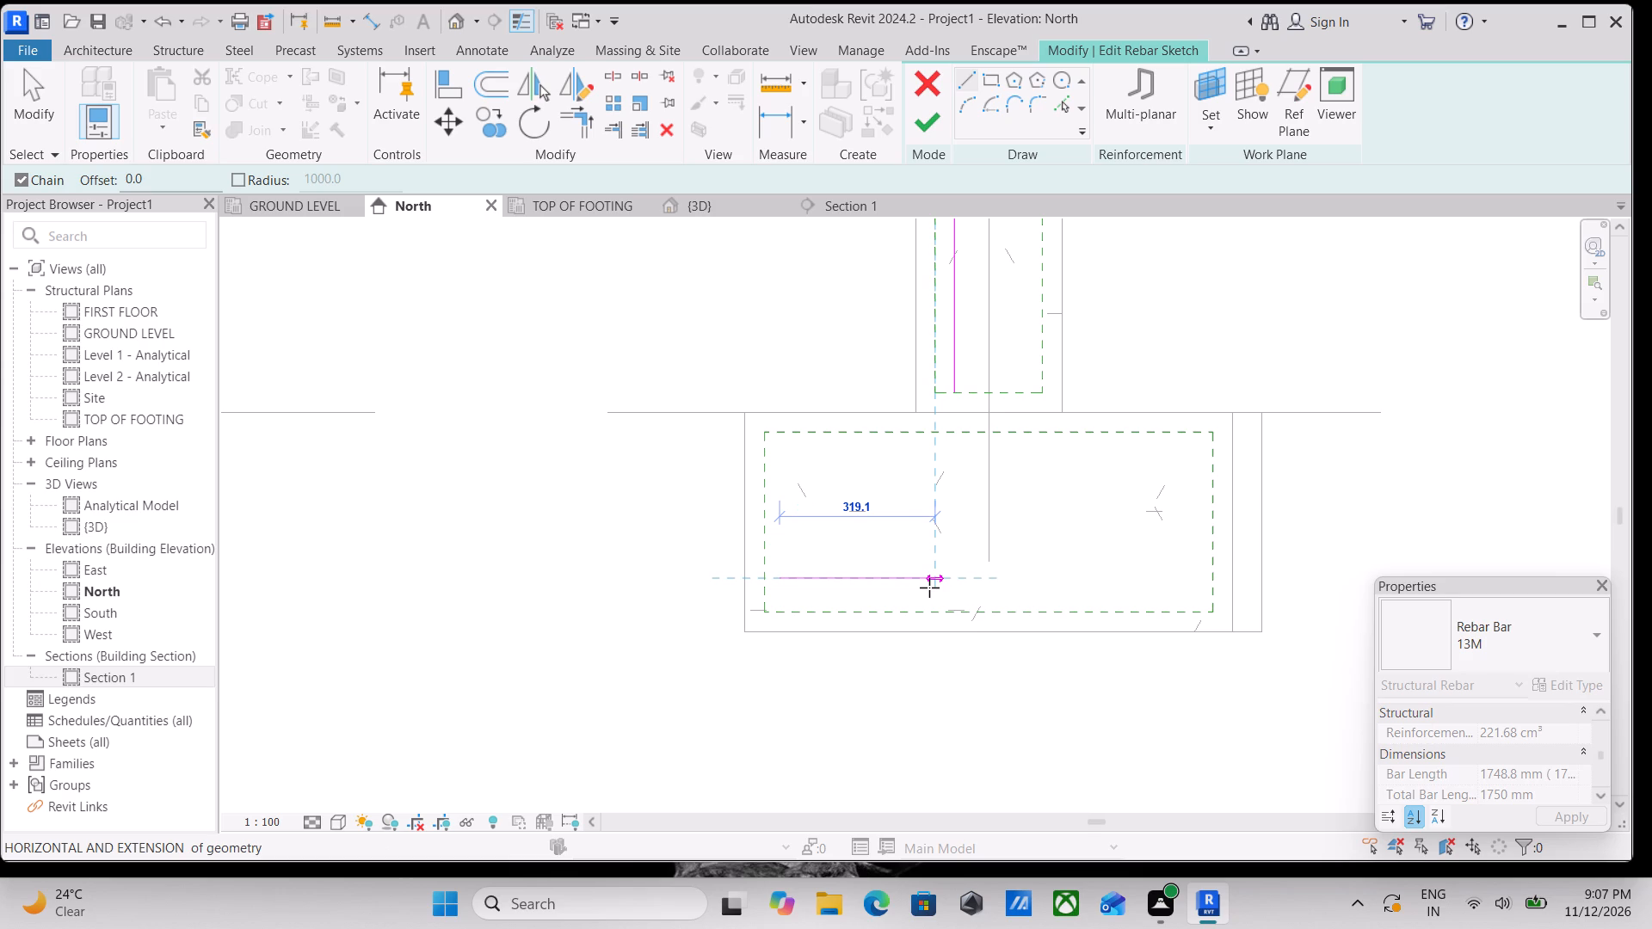
{"action": "scroll", "coordinate": [929, 588], "scroll_direction": "up", "scroll_amount": 2}
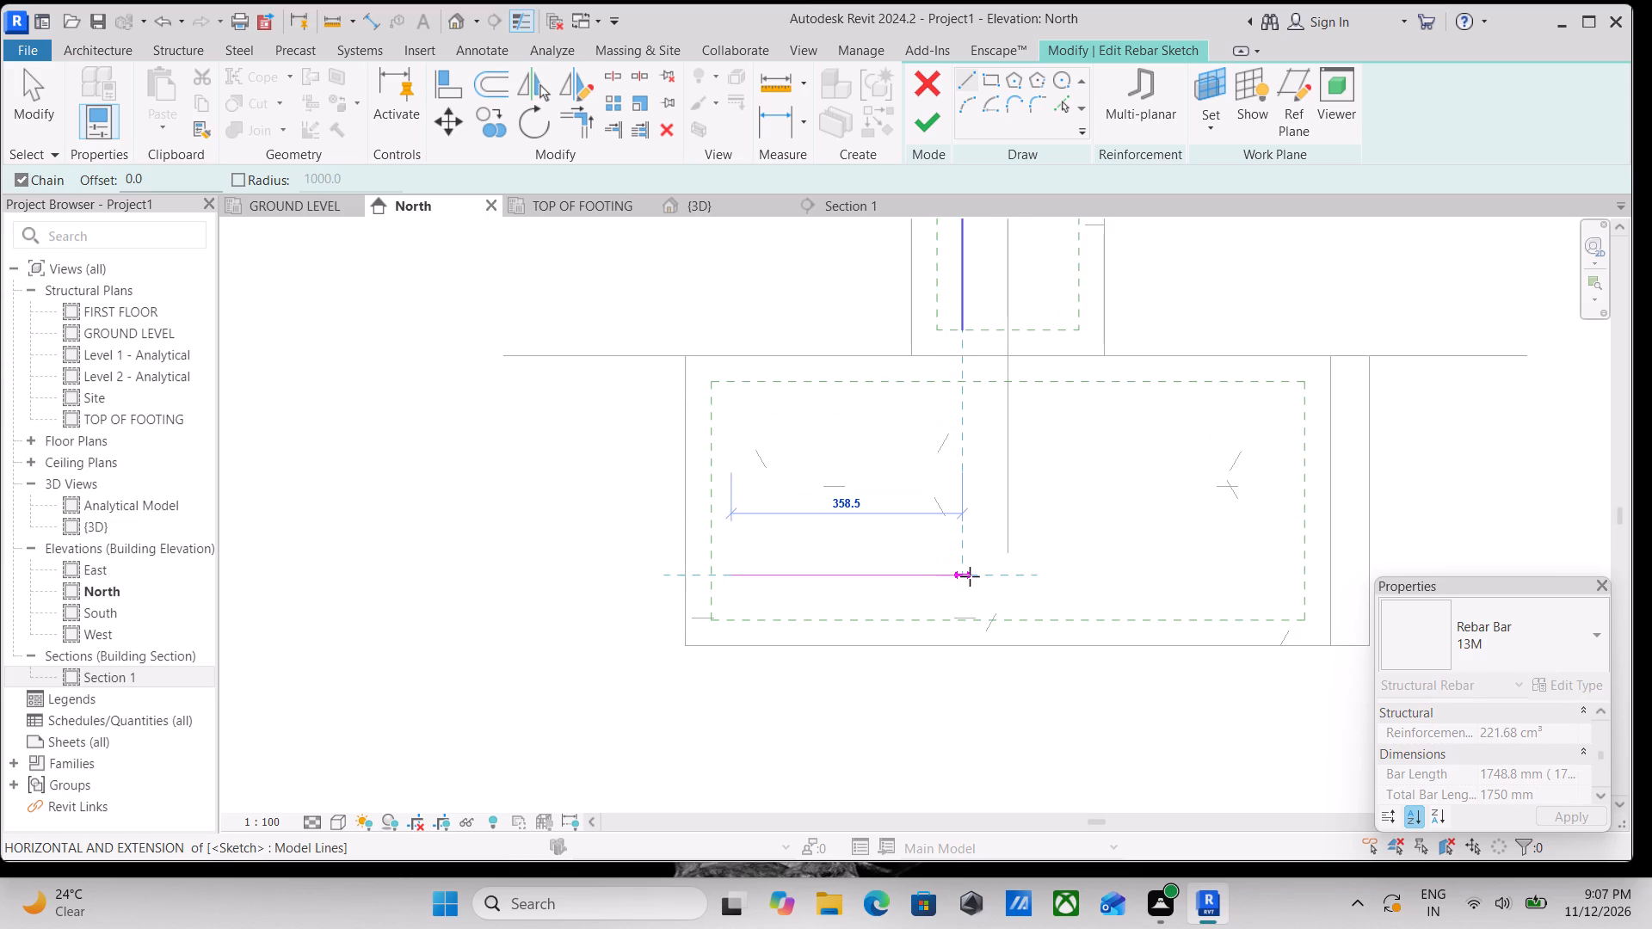
{"action": "left_click", "coordinate": [970, 576]}
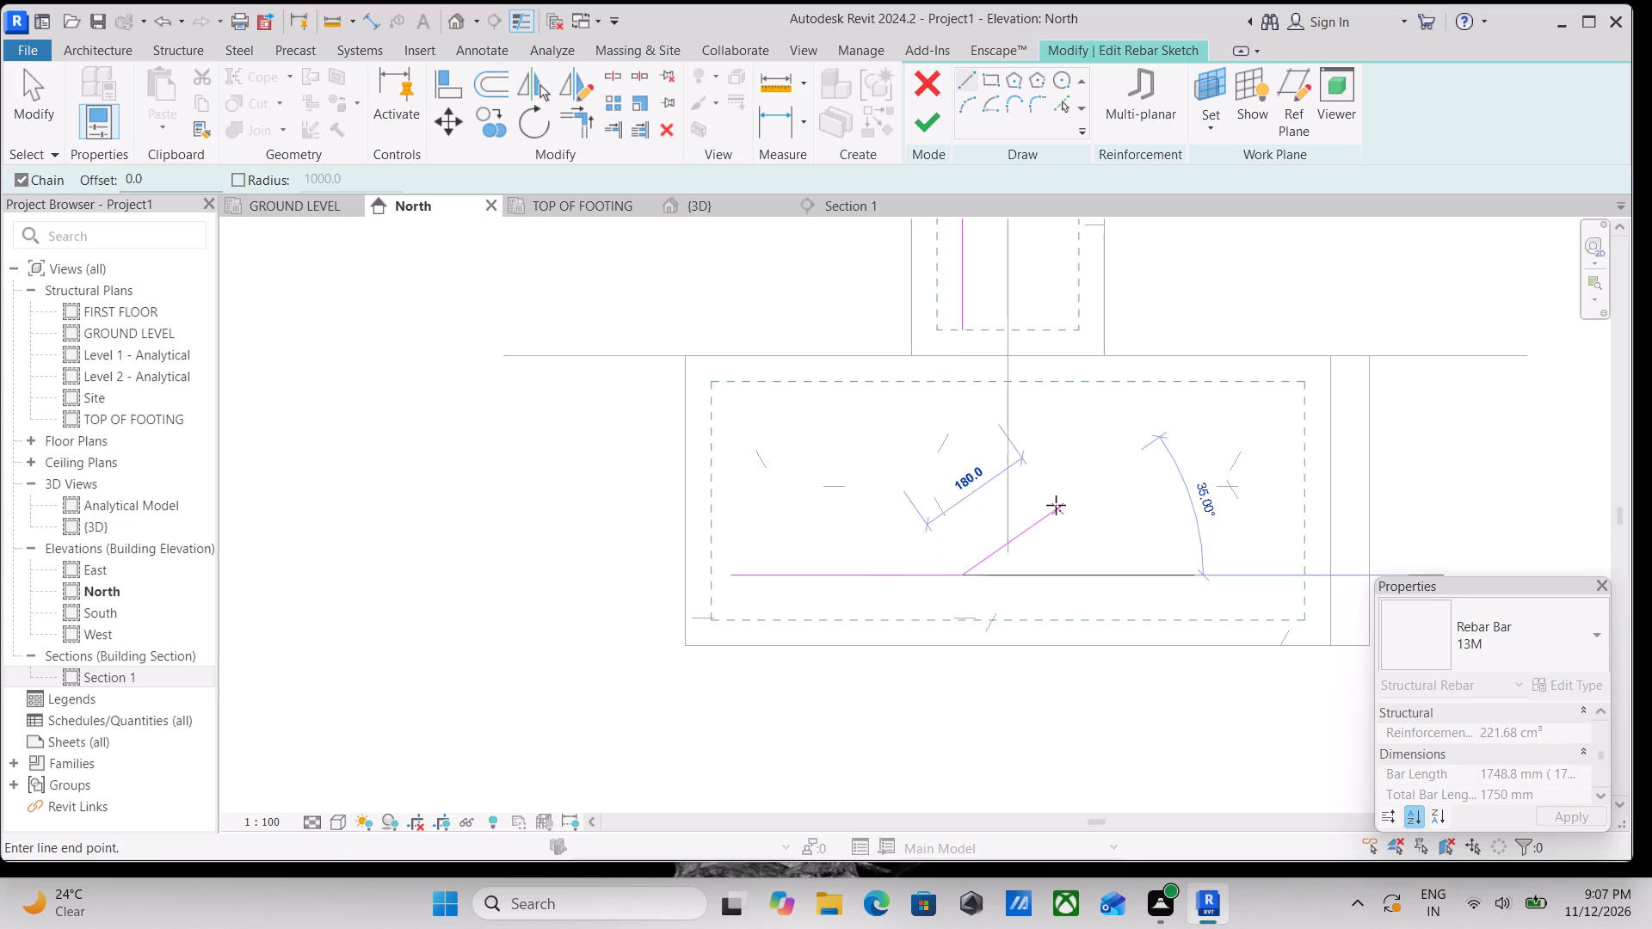
{"action": "scroll", "coordinate": [1056, 505], "scroll_direction": "up", "scroll_amount": 2}
{"action": "key", "text": "Escape"}
{"action": "middle_click_drag", "start_coordinate": [1000, 476], "coordinate": [1042, 557]}
{"action": "key", "text": "Escape"}
{"action": "key", "text": "Escape"}
Trim/extend the vertical bar line and the horizontal leg to a corner, and finish the rebar sketch.
{"action": "type", "text": "TR"}
{"action": "left_click", "coordinate": [972, 324]}
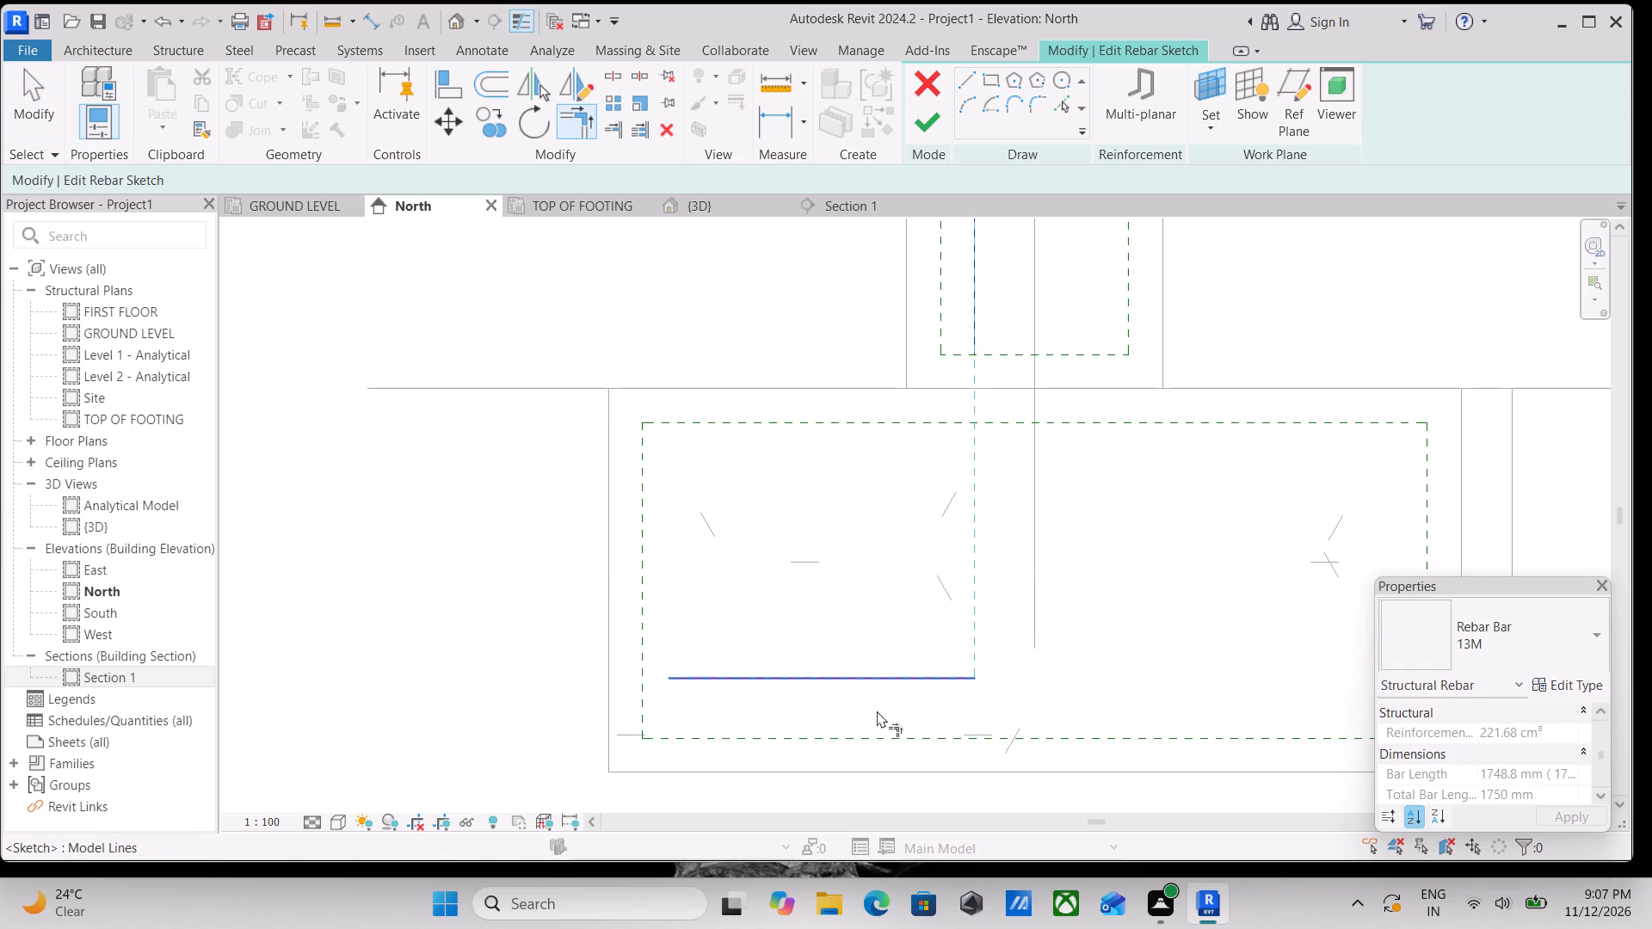
{"action": "left_click", "coordinate": [884, 672]}
{"action": "scroll", "coordinate": [890, 665], "scroll_direction": "down", "scroll_amount": 1}
{"action": "middle_click_drag", "start_coordinate": [890, 665], "coordinate": [881, 674]}
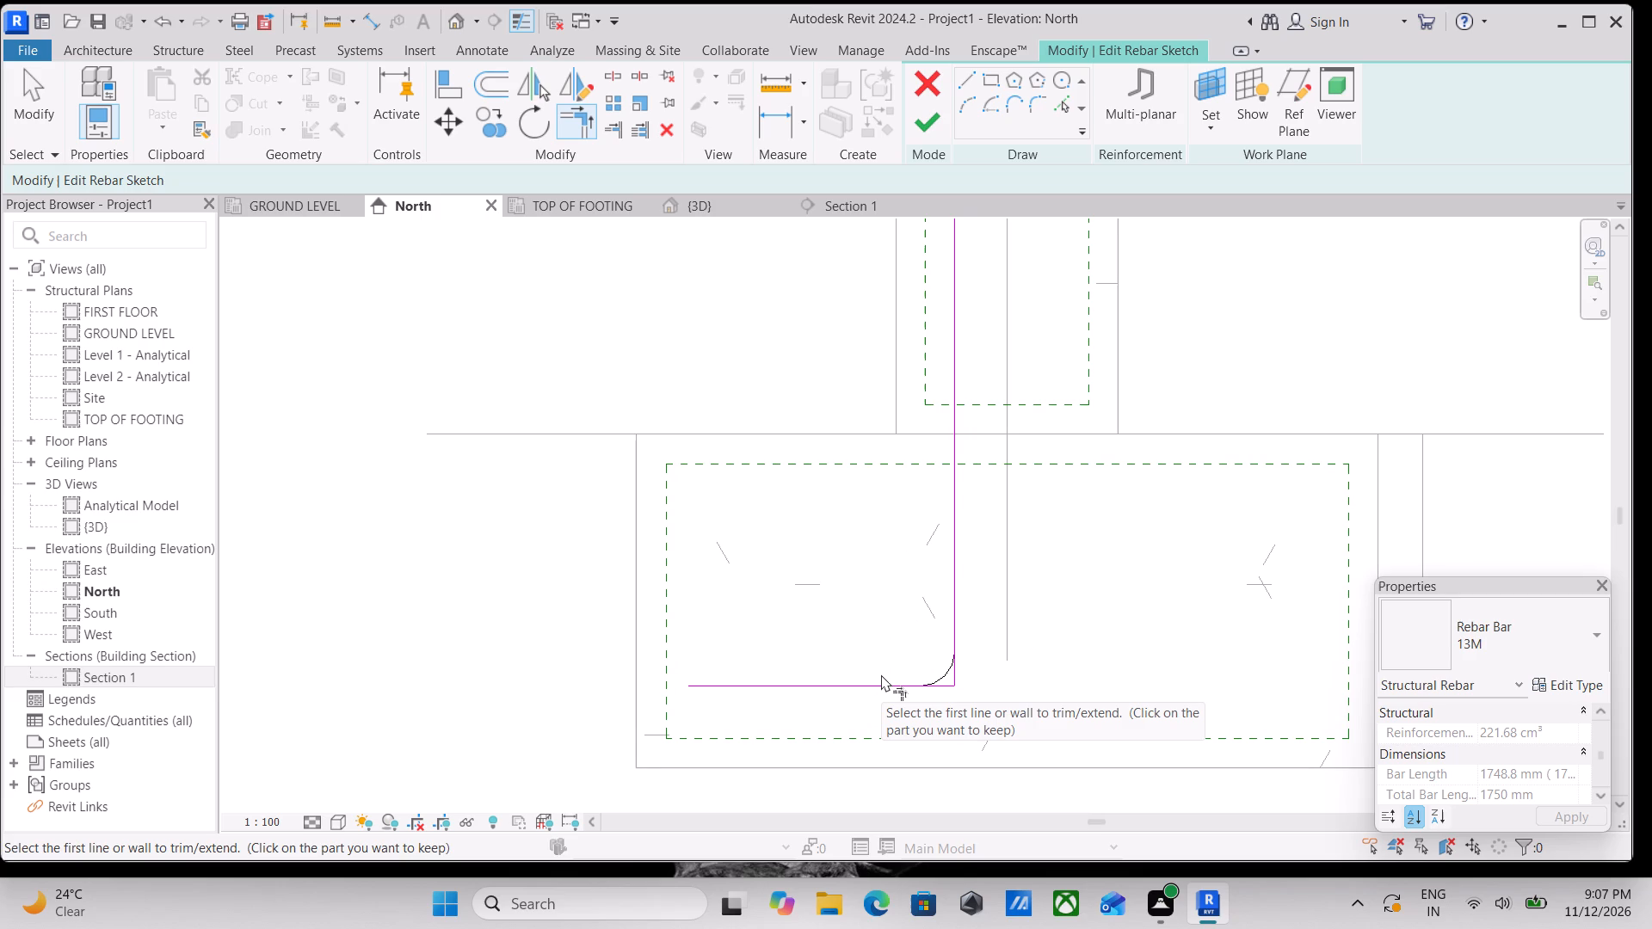
{"action": "left_click", "coordinate": [929, 126]}
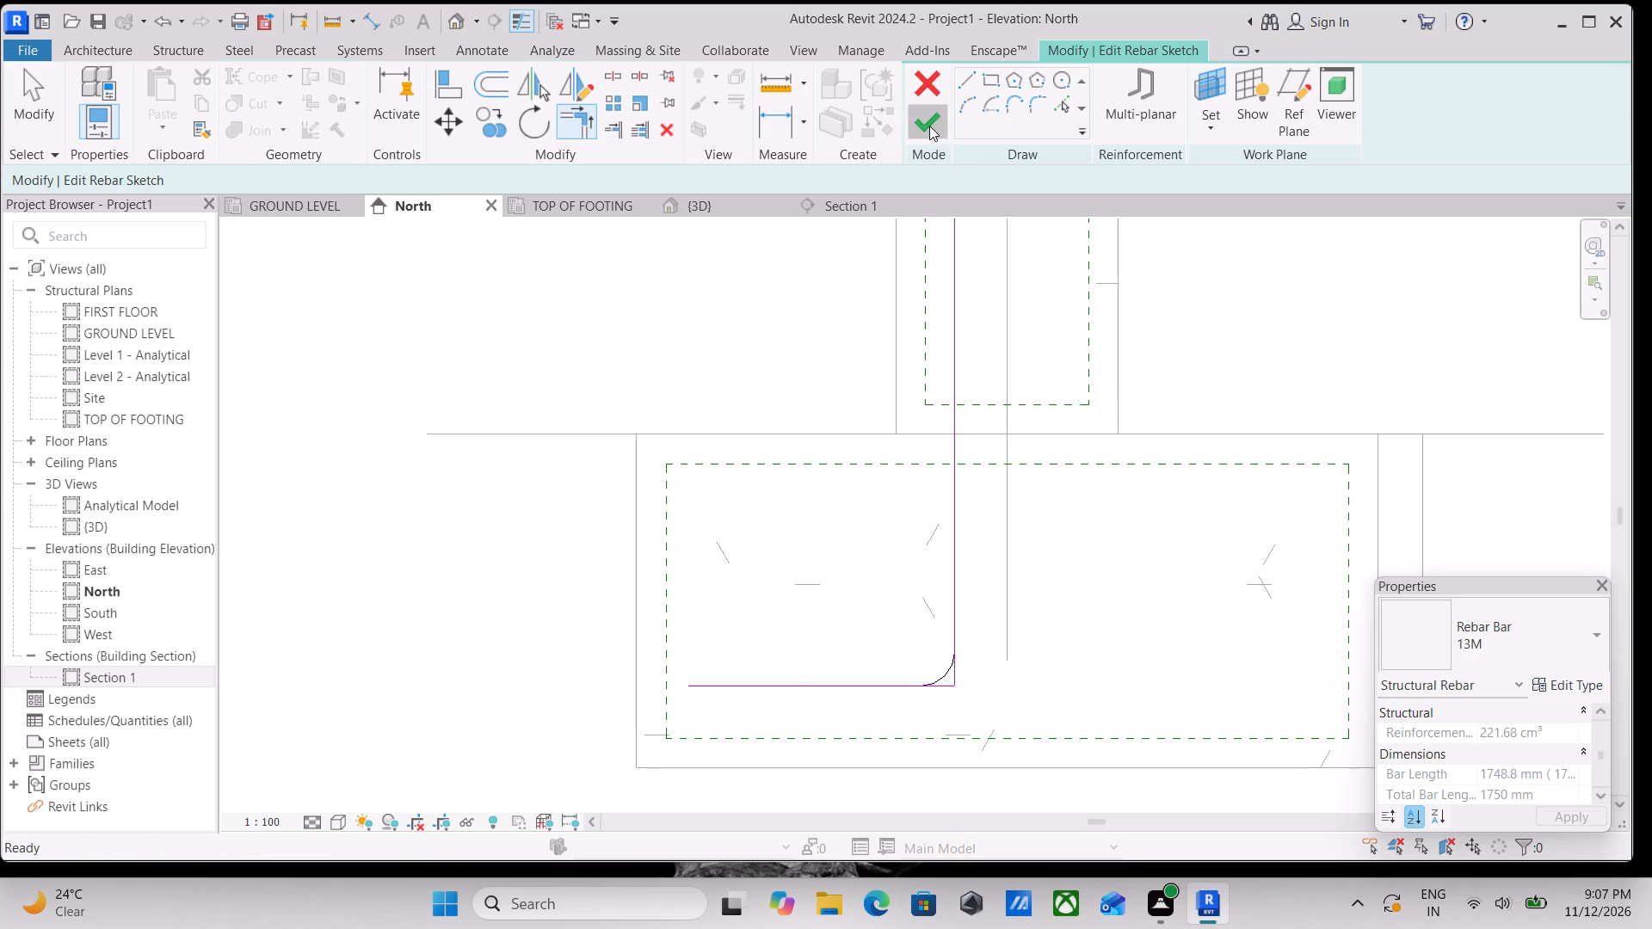
Set the North elevation's visual style to Wireframe.
{"action": "scroll", "coordinate": [959, 557], "scroll_direction": "down", "scroll_amount": 3}
{"action": "middle_click_drag", "start_coordinate": [959, 557], "coordinate": [911, 566]}
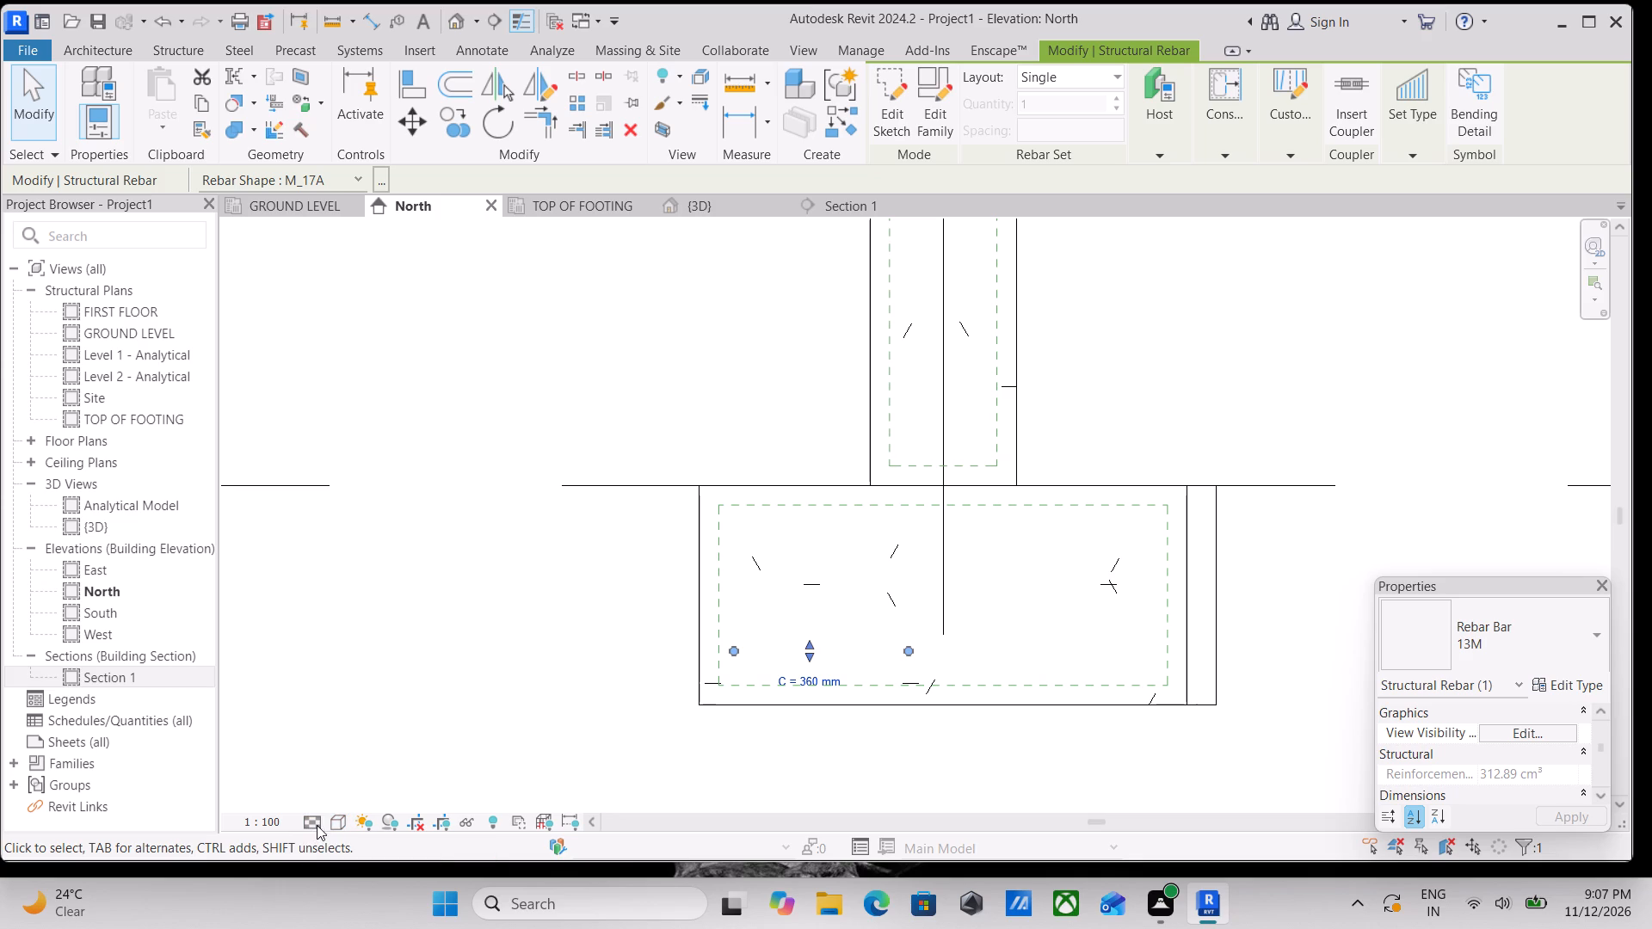
{"action": "left_click", "coordinate": [336, 822]}
{"action": "left_click", "coordinate": [375, 686]}
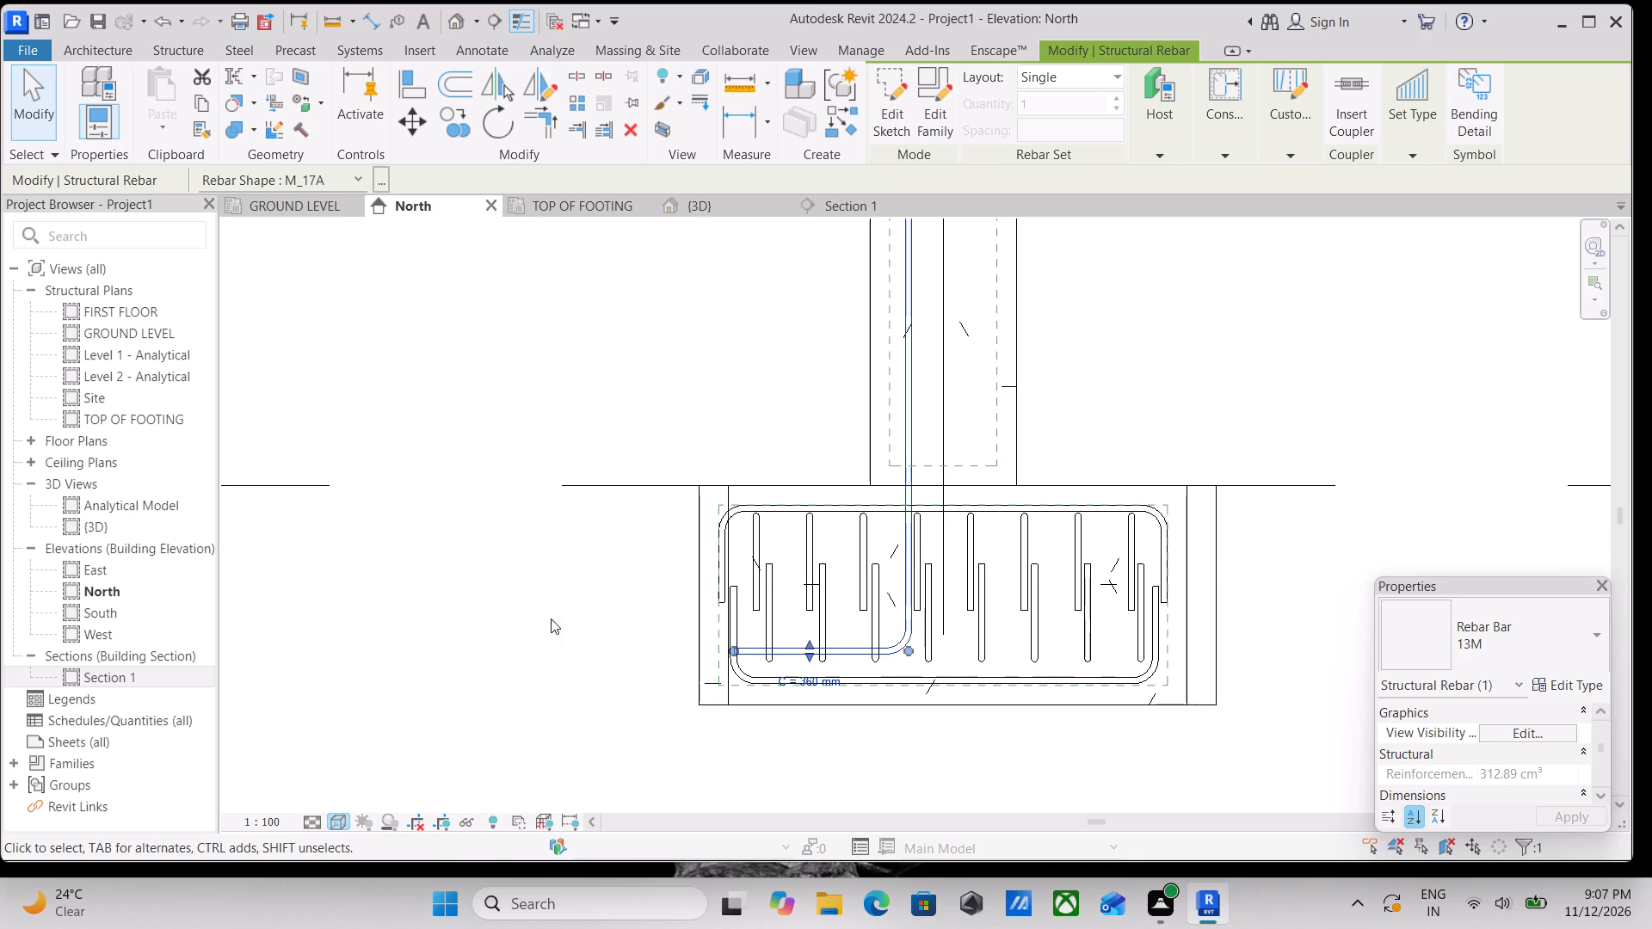
Examine the bent bar along the column and inside the footing reinforcement in the North elevation.
{"action": "scroll", "coordinate": [684, 537], "scroll_direction": "up", "scroll_amount": 1}
{"action": "middle_click_drag", "start_coordinate": [692, 539], "coordinate": [712, 585]}
{"action": "scroll", "coordinate": [920, 515], "scroll_direction": "down", "scroll_amount": 1}
{"action": "middle_click_drag", "start_coordinate": [920, 515], "coordinate": [866, 661]}
{"action": "scroll", "coordinate": [866, 664], "scroll_direction": "up", "scroll_amount": 1}
{"action": "scroll", "coordinate": [988, 450], "scroll_direction": "down", "scroll_amount": 4}
{"action": "middle_click_drag", "start_coordinate": [987, 463], "coordinate": [968, 509]}
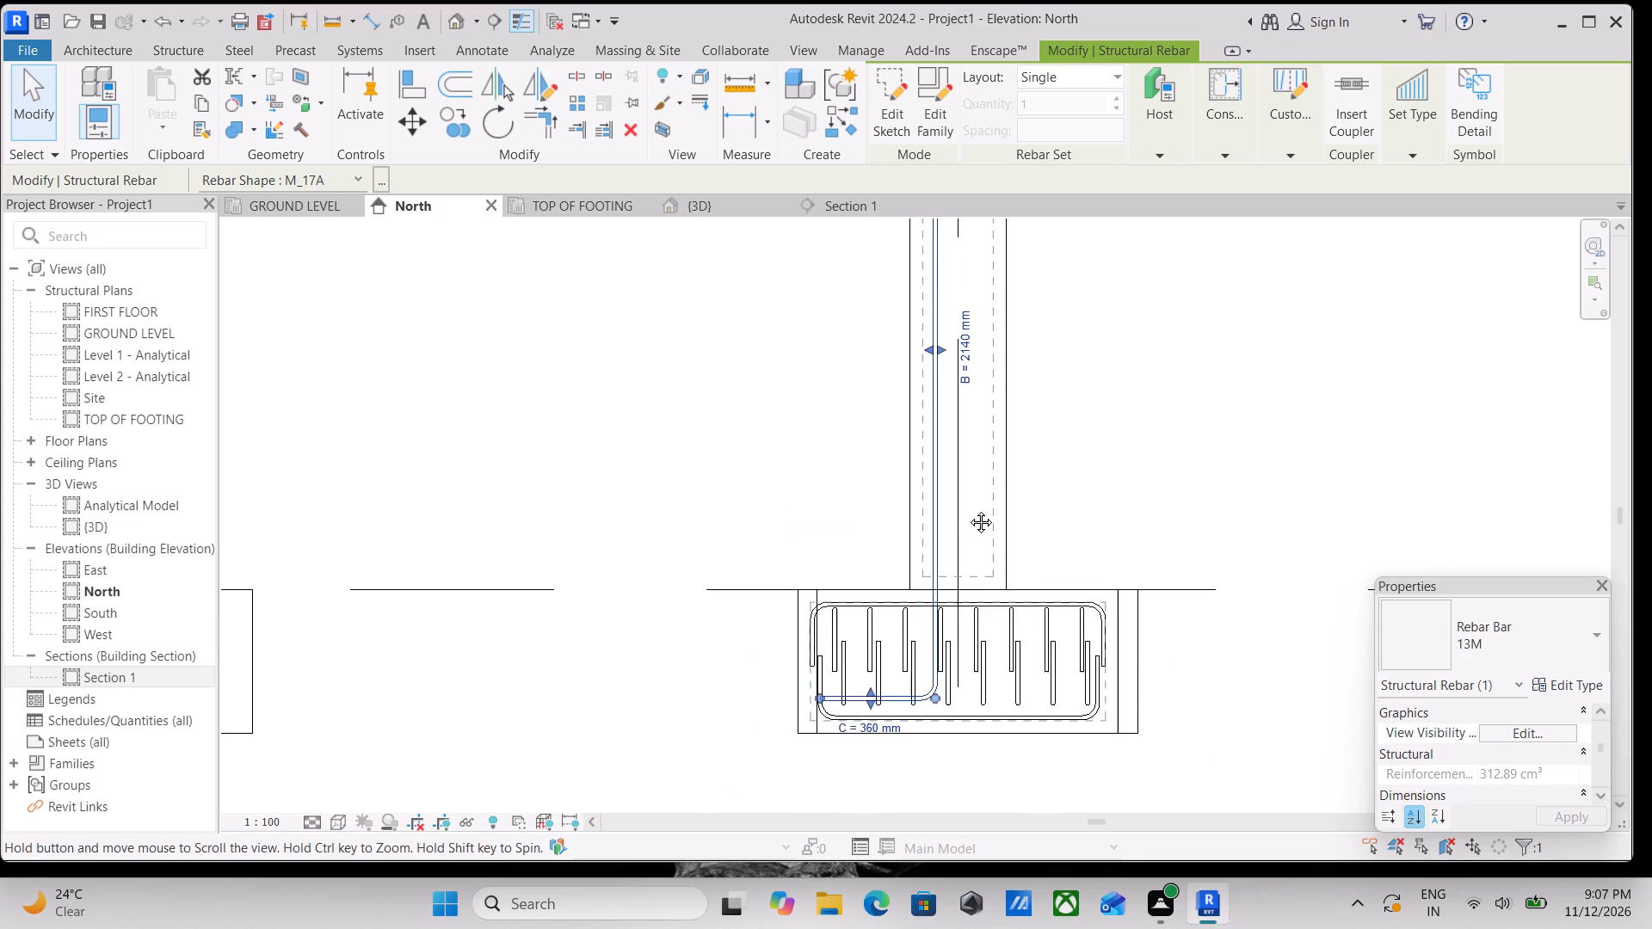
{"action": "middle_click_drag", "start_coordinate": [968, 509], "coordinate": [959, 565]}
{"action": "left_click", "coordinate": [920, 388]}
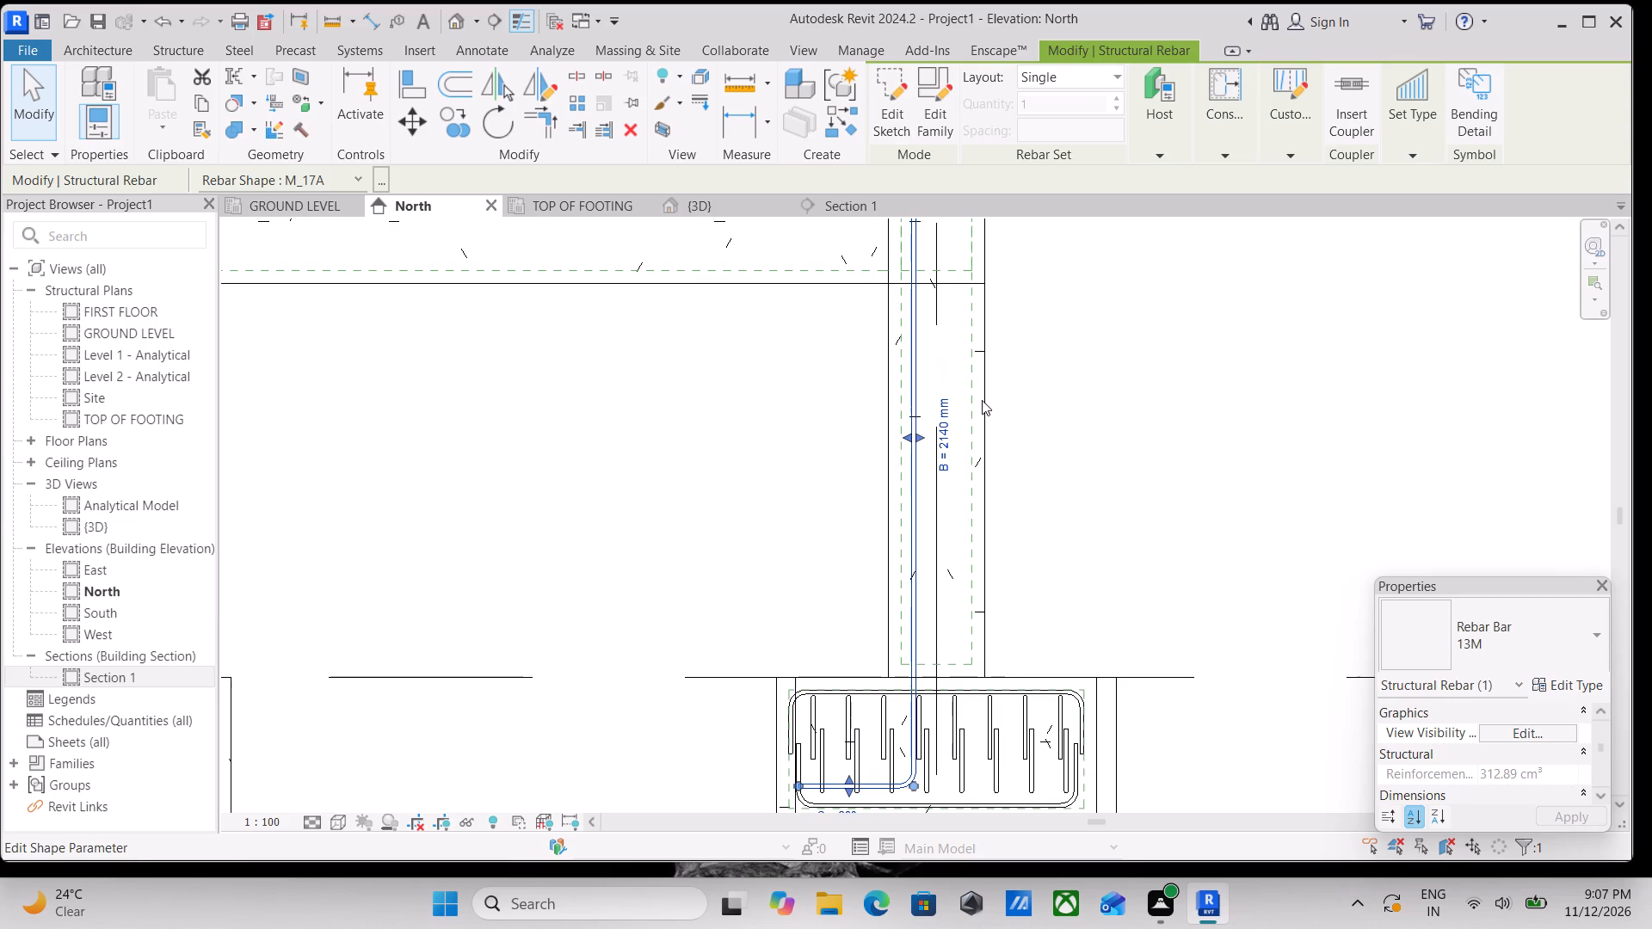
{"action": "key", "text": "Escape"}
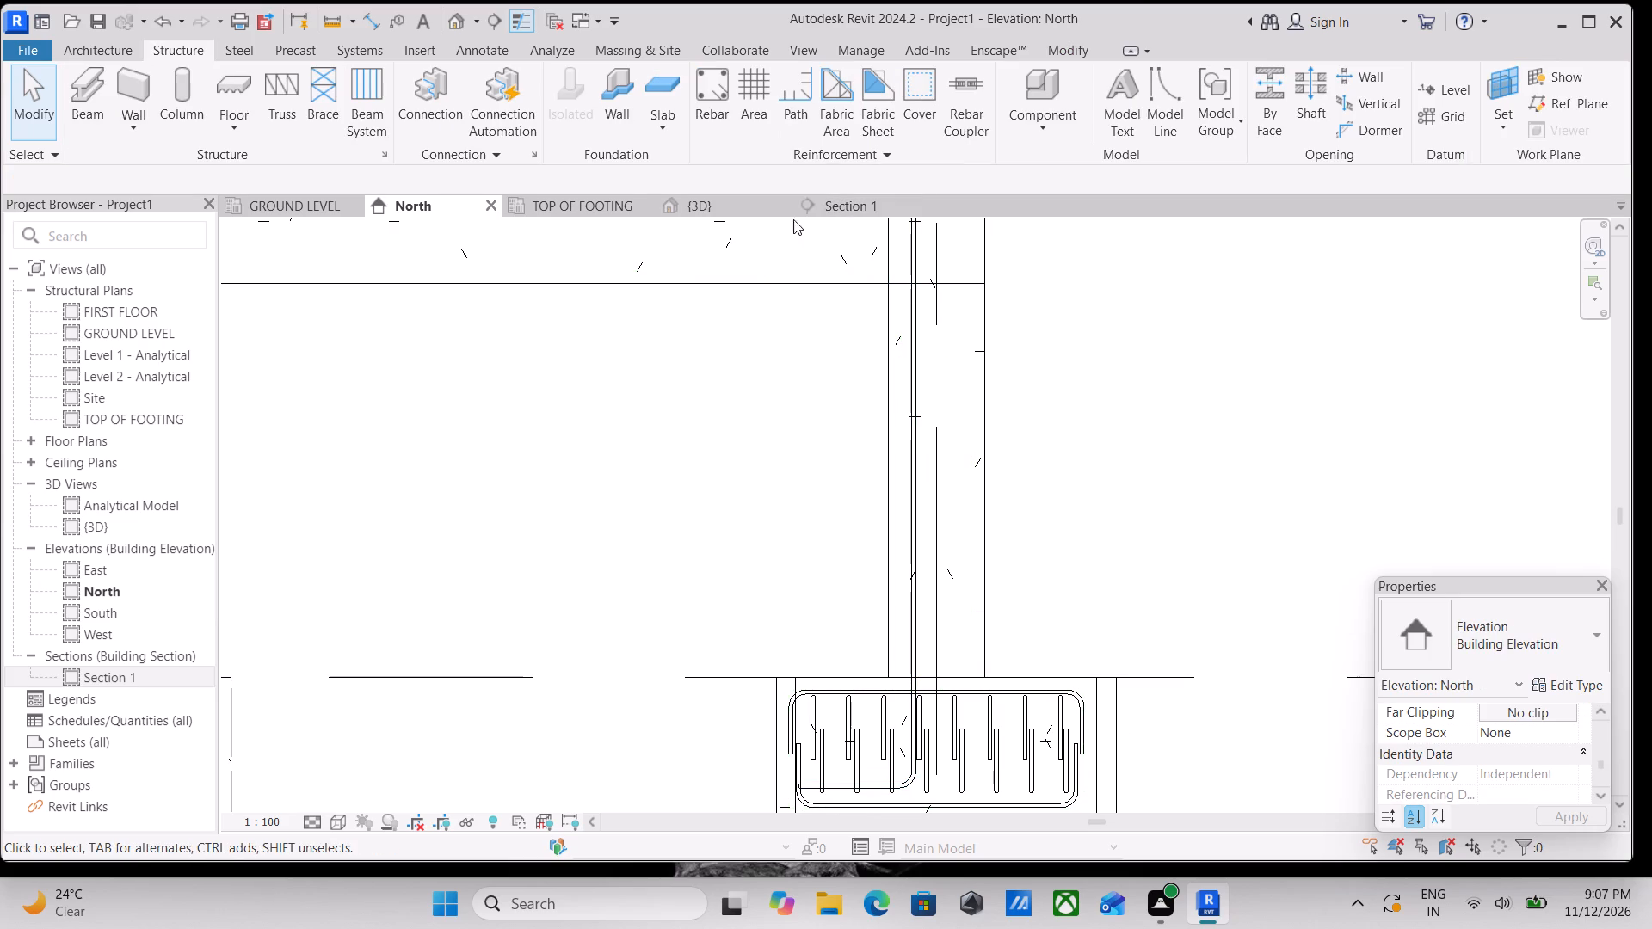
From Section 1, open the M_T1 column tie's sketch in the GROUND LEVEL structural plan.
{"action": "double_click", "coordinate": [821, 207]}
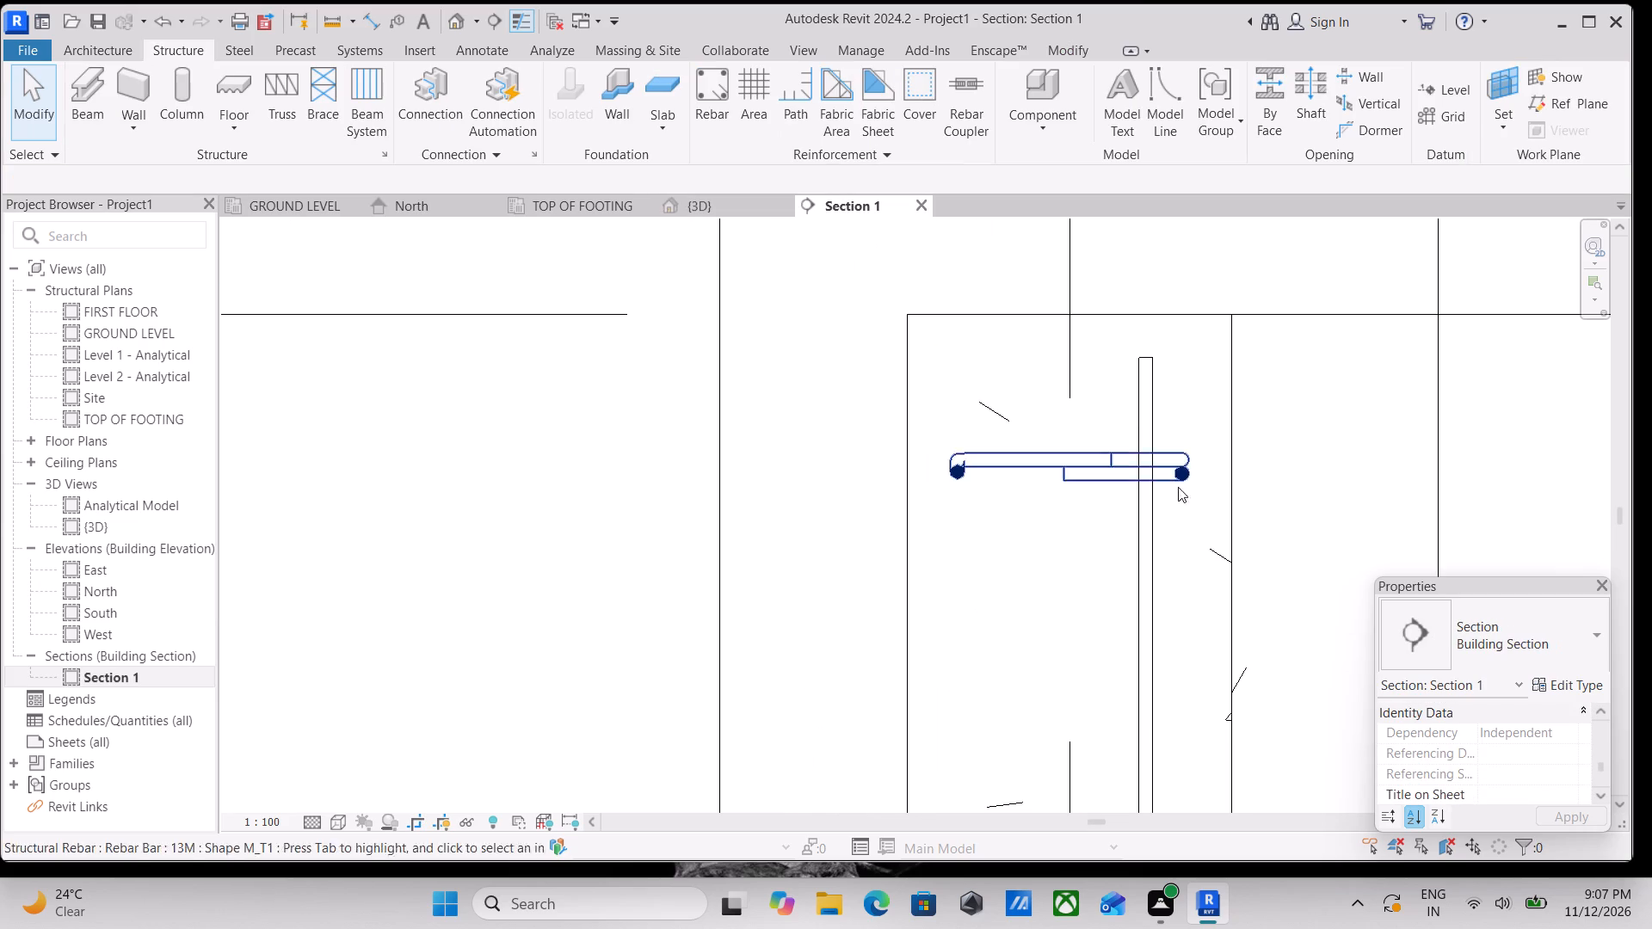
{"action": "scroll", "coordinate": [1193, 493], "scroll_direction": "up", "scroll_amount": 1}
{"action": "scroll", "coordinate": [1105, 471], "scroll_direction": "up", "scroll_amount": 3}
{"action": "double_click", "coordinate": [1038, 446]}
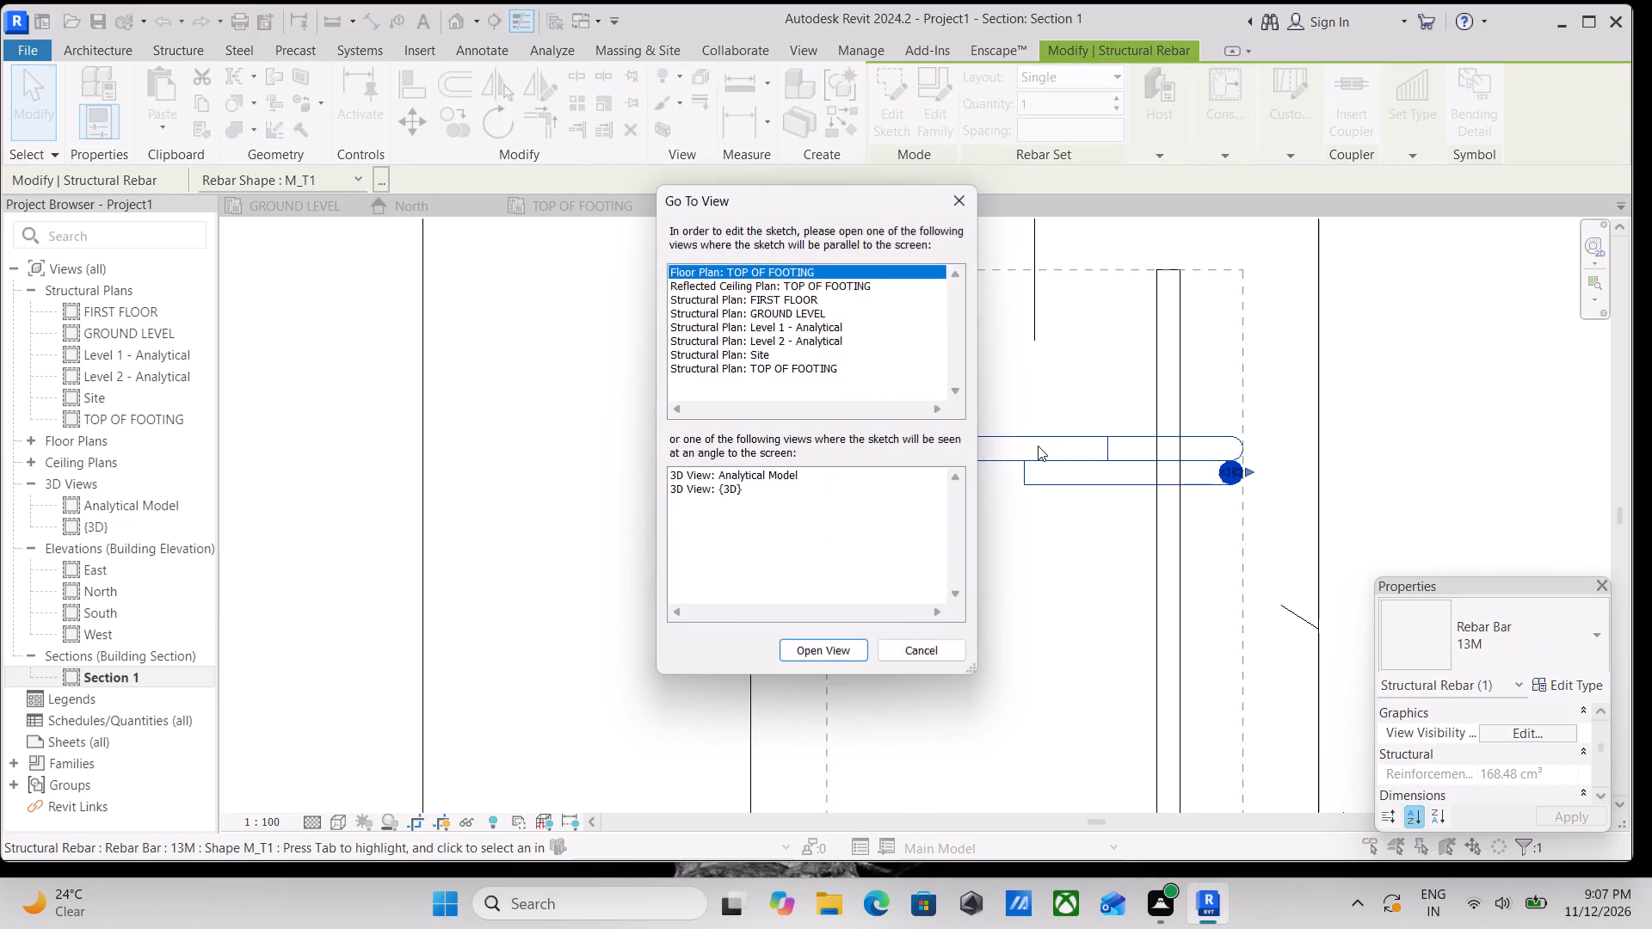
{"action": "left_click", "coordinate": [759, 307]}
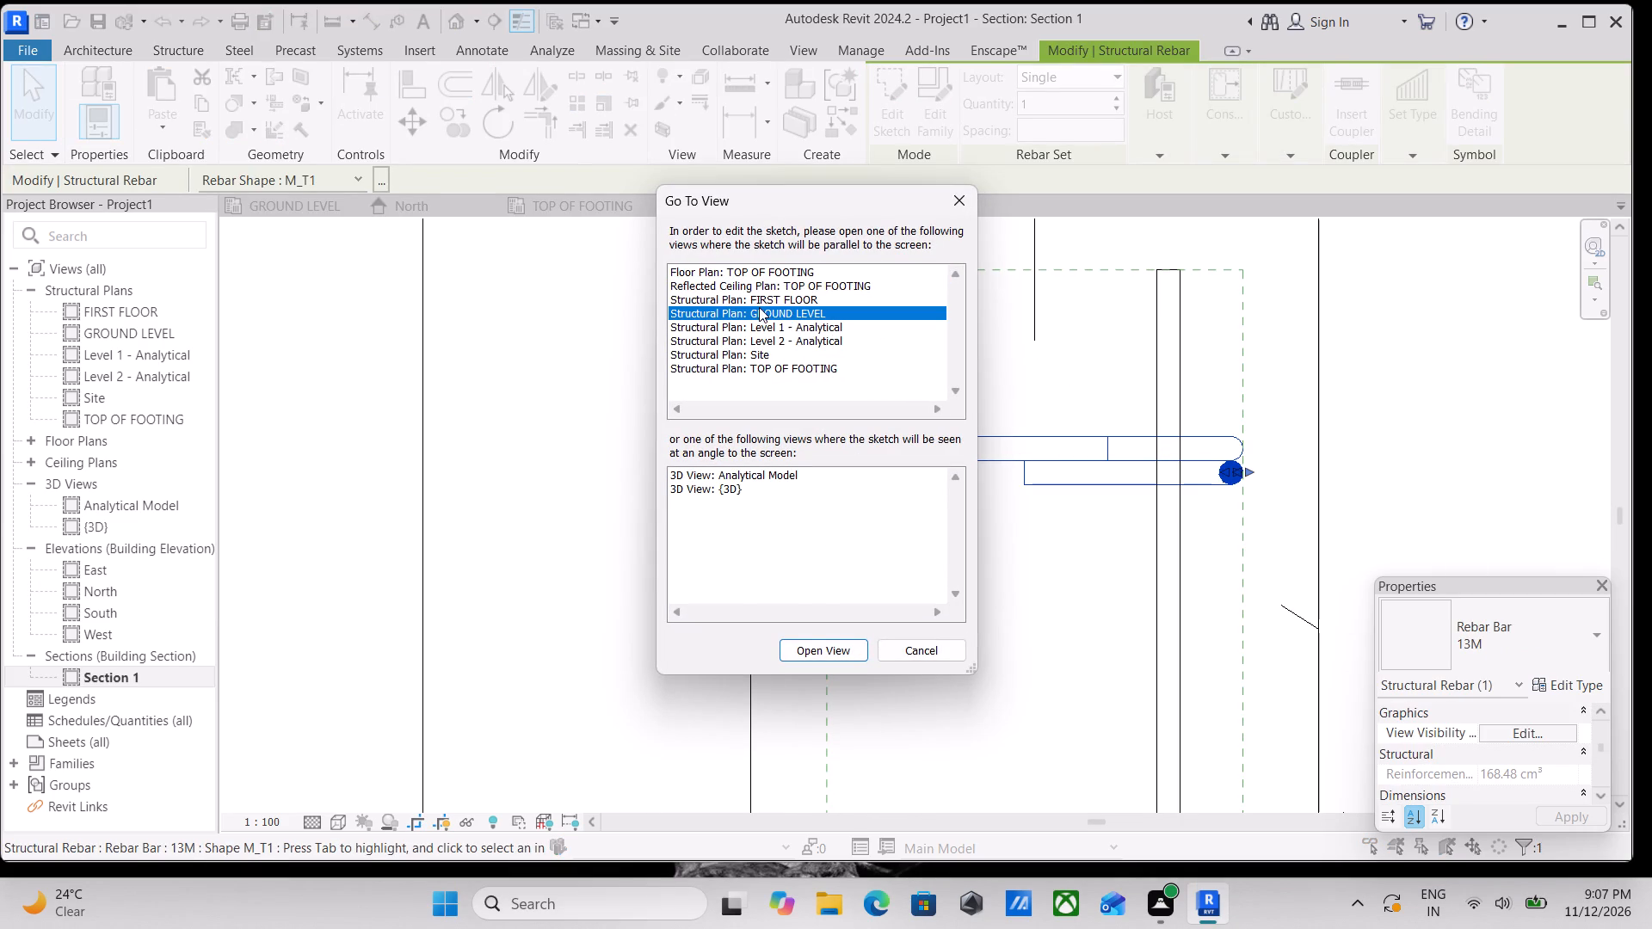
{"action": "left_click", "coordinate": [844, 649]}
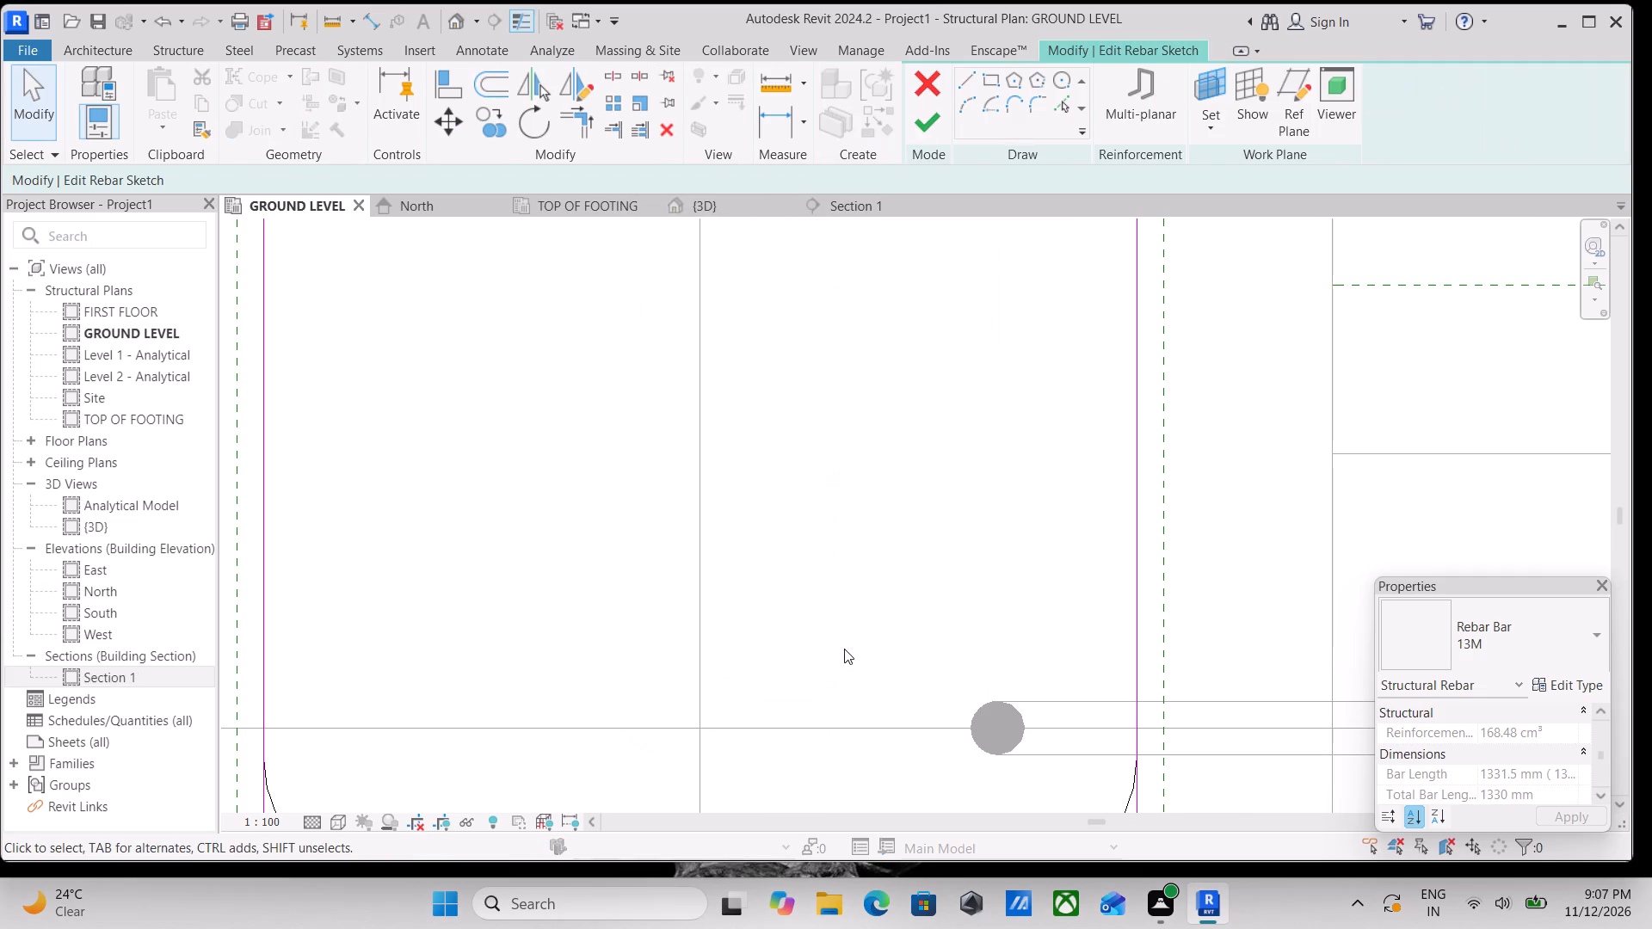
Set the GROUND LEVEL plan's visual style to Wireframe and finish the tie's sketch unedited.
{"action": "scroll", "coordinate": [998, 617], "scroll_direction": "down", "scroll_amount": 12}
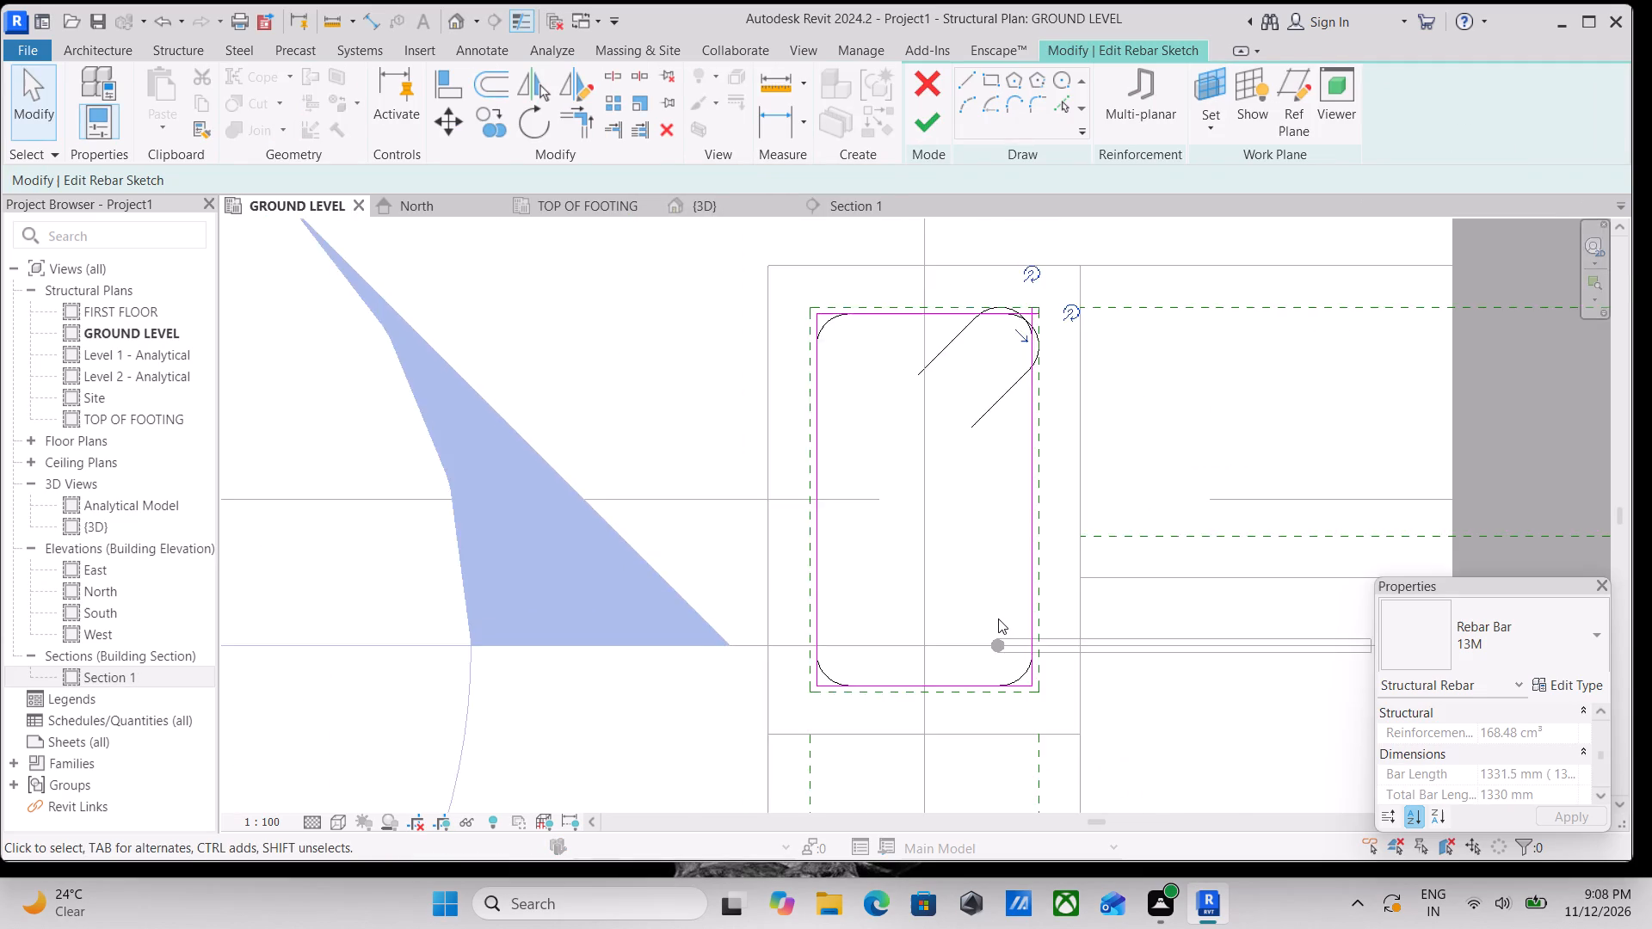
{"action": "scroll", "coordinate": [998, 618], "scroll_direction": "down", "scroll_amount": 3}
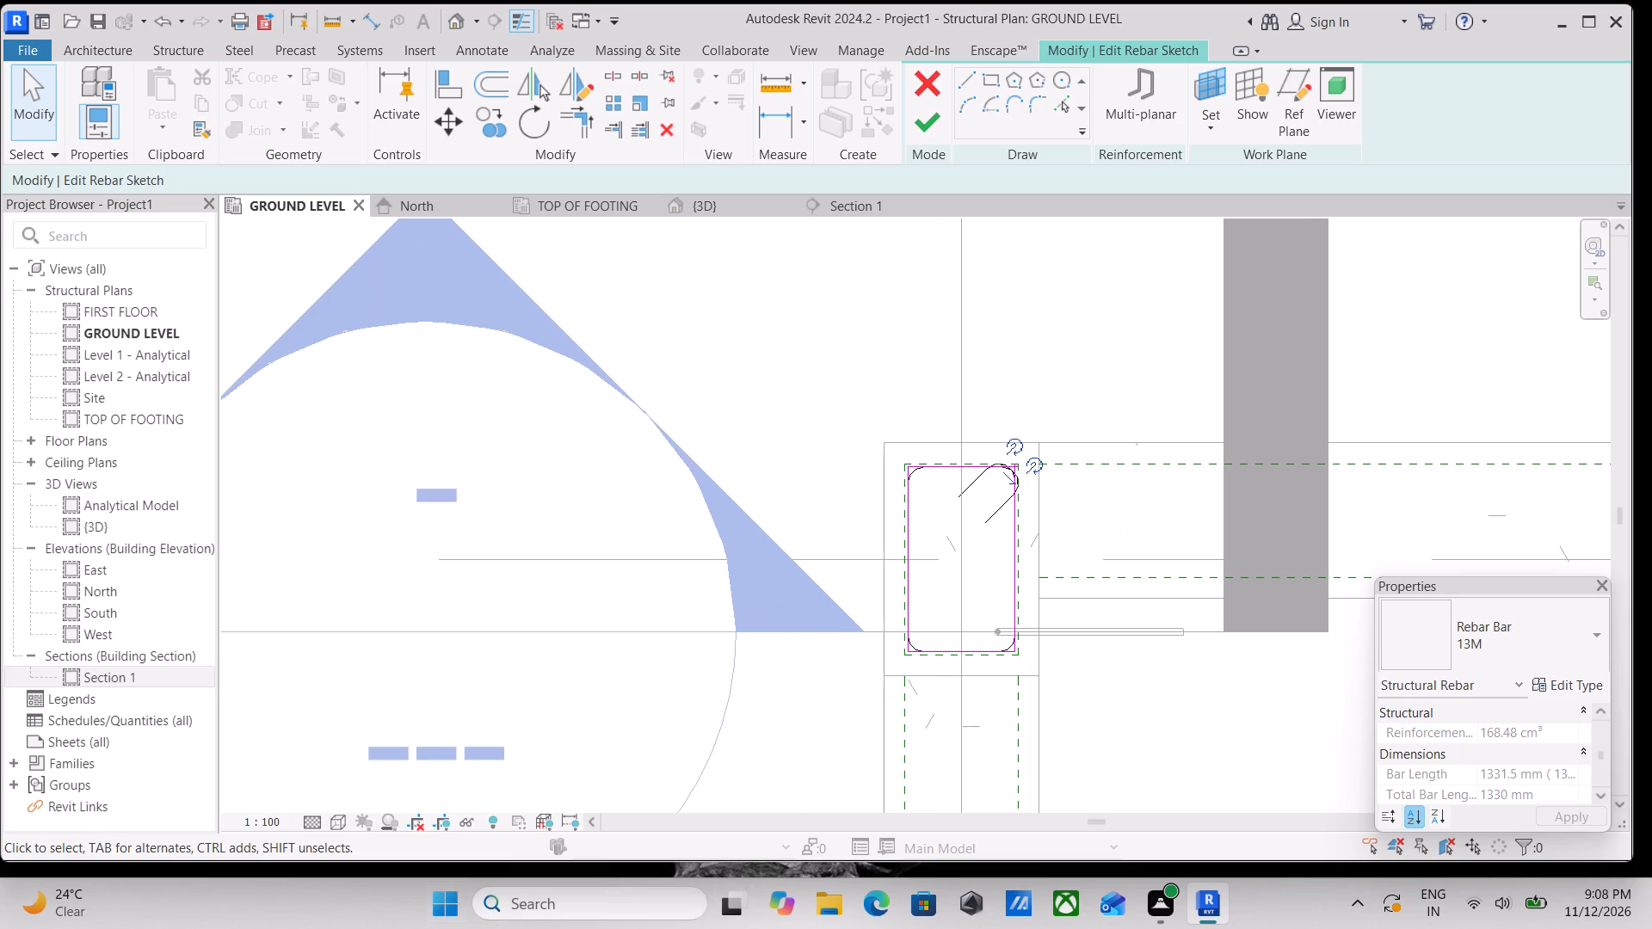
{"action": "left_click", "coordinate": [316, 816]}
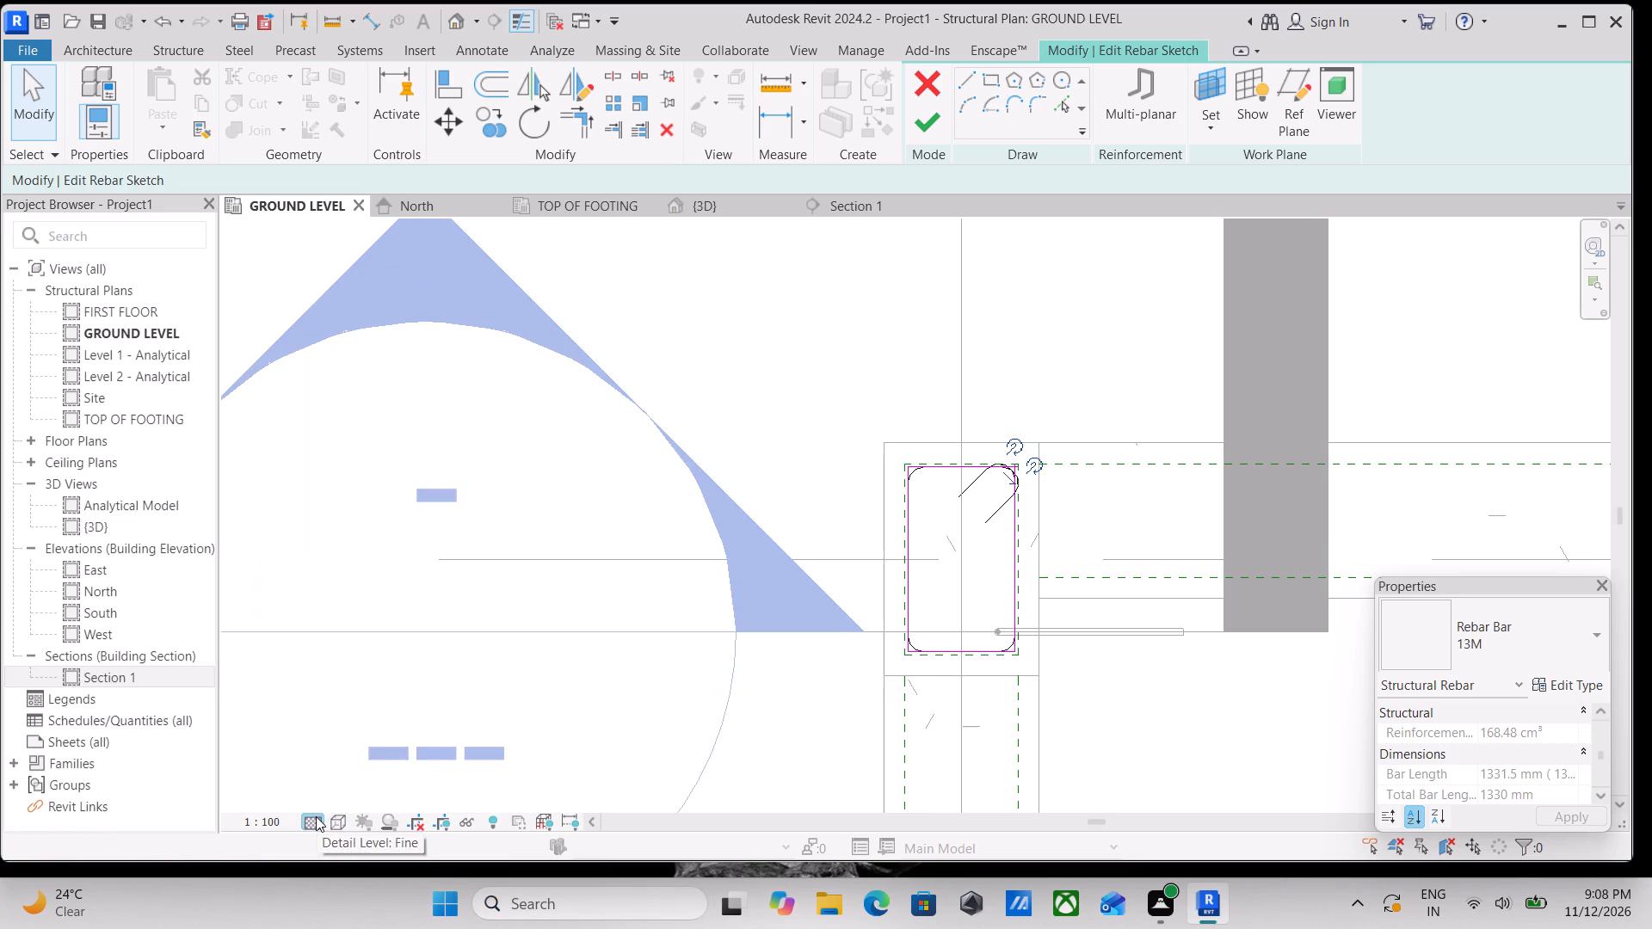
{"action": "left_click", "coordinate": [330, 822]}
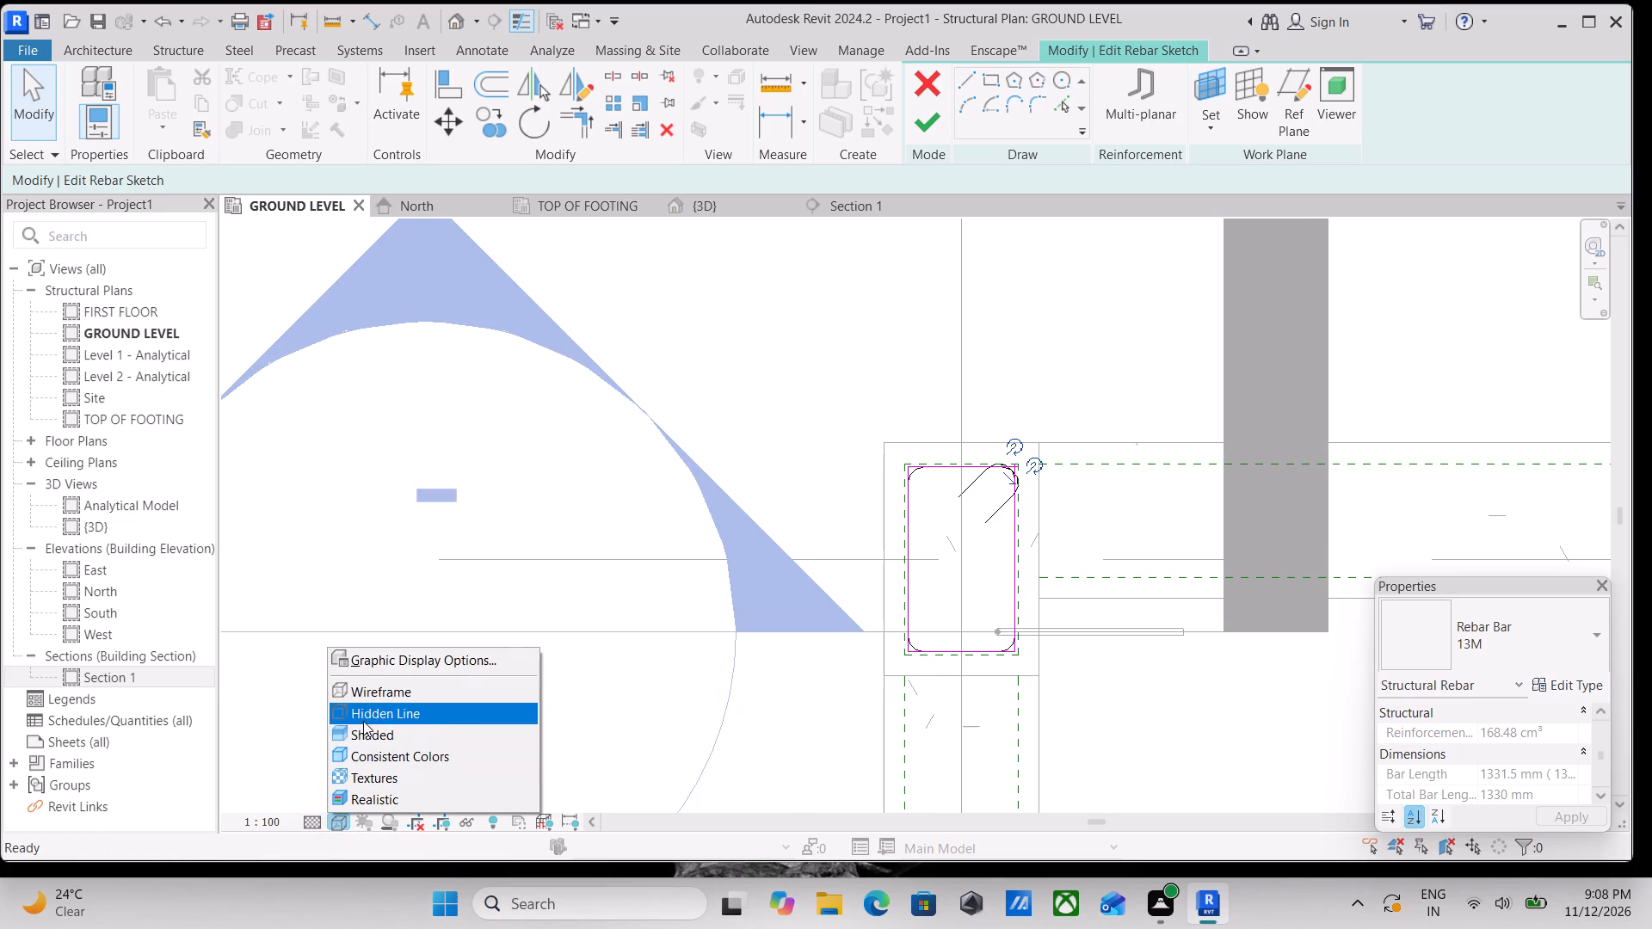
{"action": "left_click", "coordinate": [373, 692]}
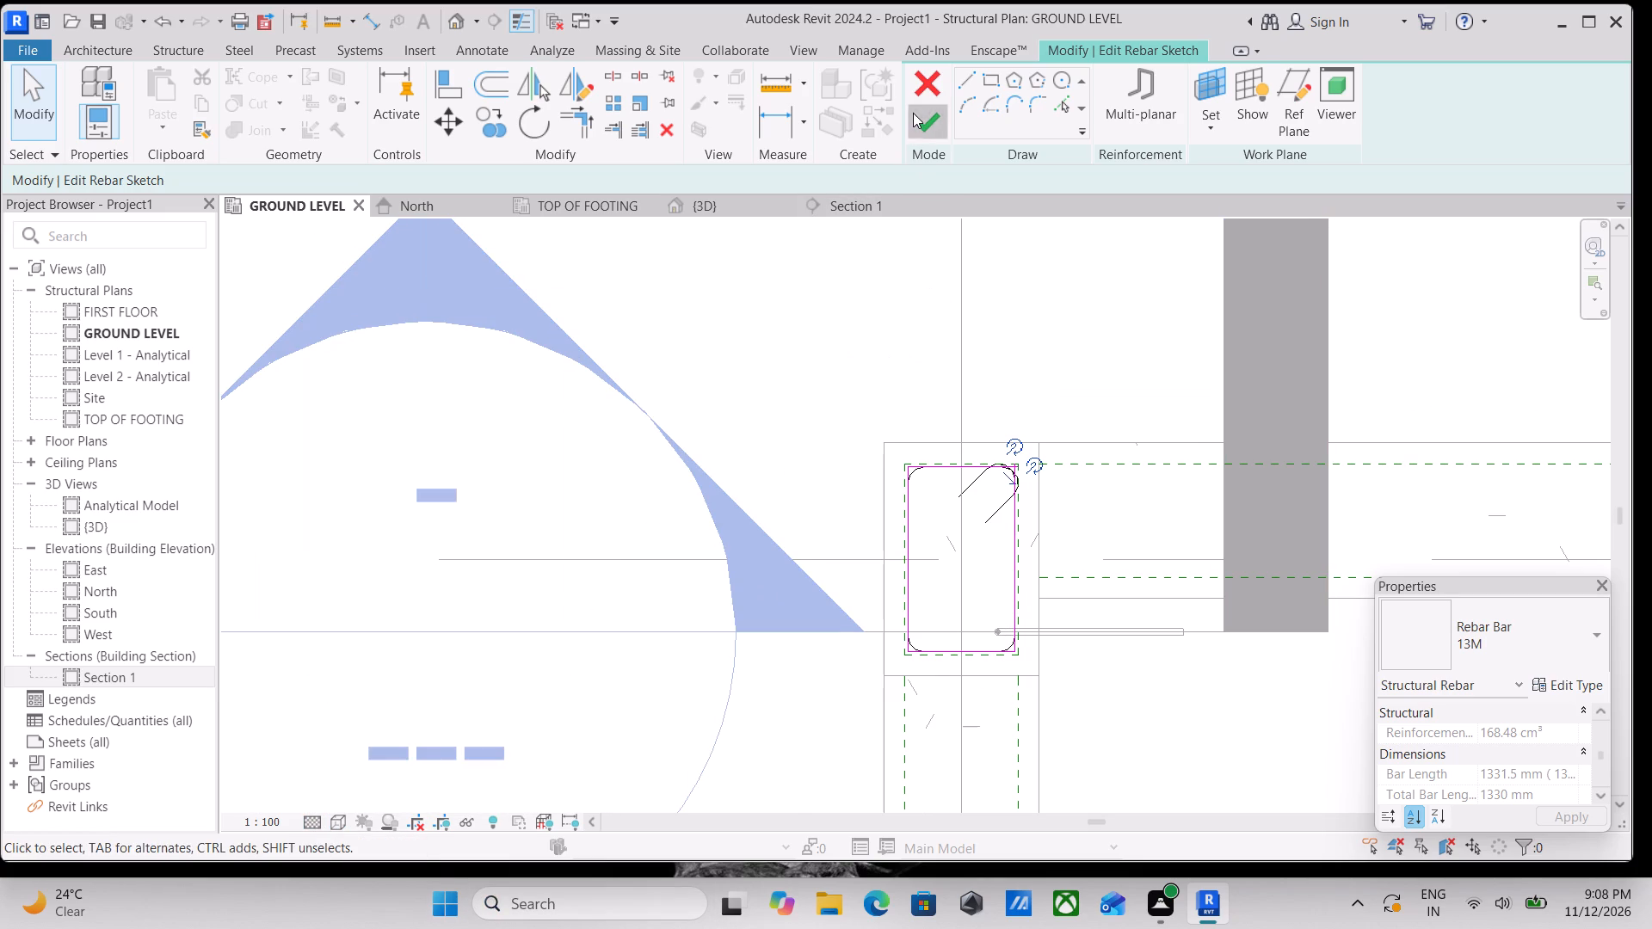
{"action": "left_click", "coordinate": [913, 113]}
Rotate a copy of the M_17A bent bar 45° about its vertical leg, with the copy's foot pointing diagonally outward from the tie's lower corner.
{"action": "scroll", "coordinate": [943, 588], "scroll_direction": "up", "scroll_amount": 2}
{"action": "middle_click_drag", "start_coordinate": [943, 588], "coordinate": [877, 590]}
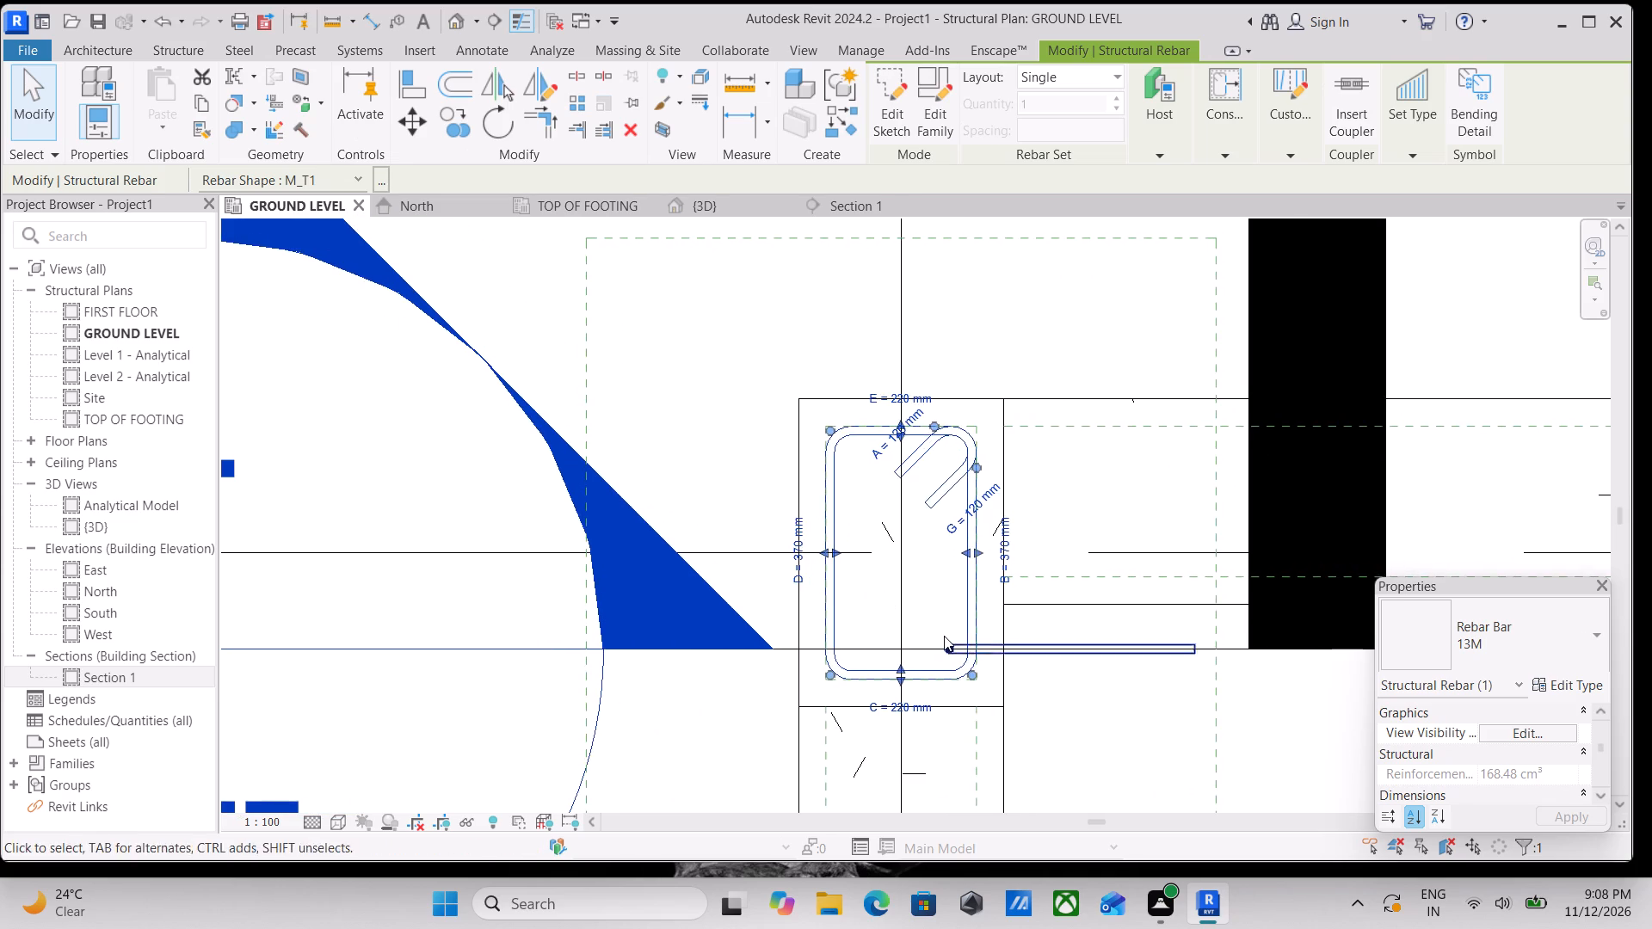
{"action": "scroll", "coordinate": [944, 636], "scroll_direction": "up", "scroll_amount": 2}
{"action": "left_click", "coordinate": [947, 651]}
{"action": "scroll", "coordinate": [973, 673], "scroll_direction": "up", "scroll_amount": 3}
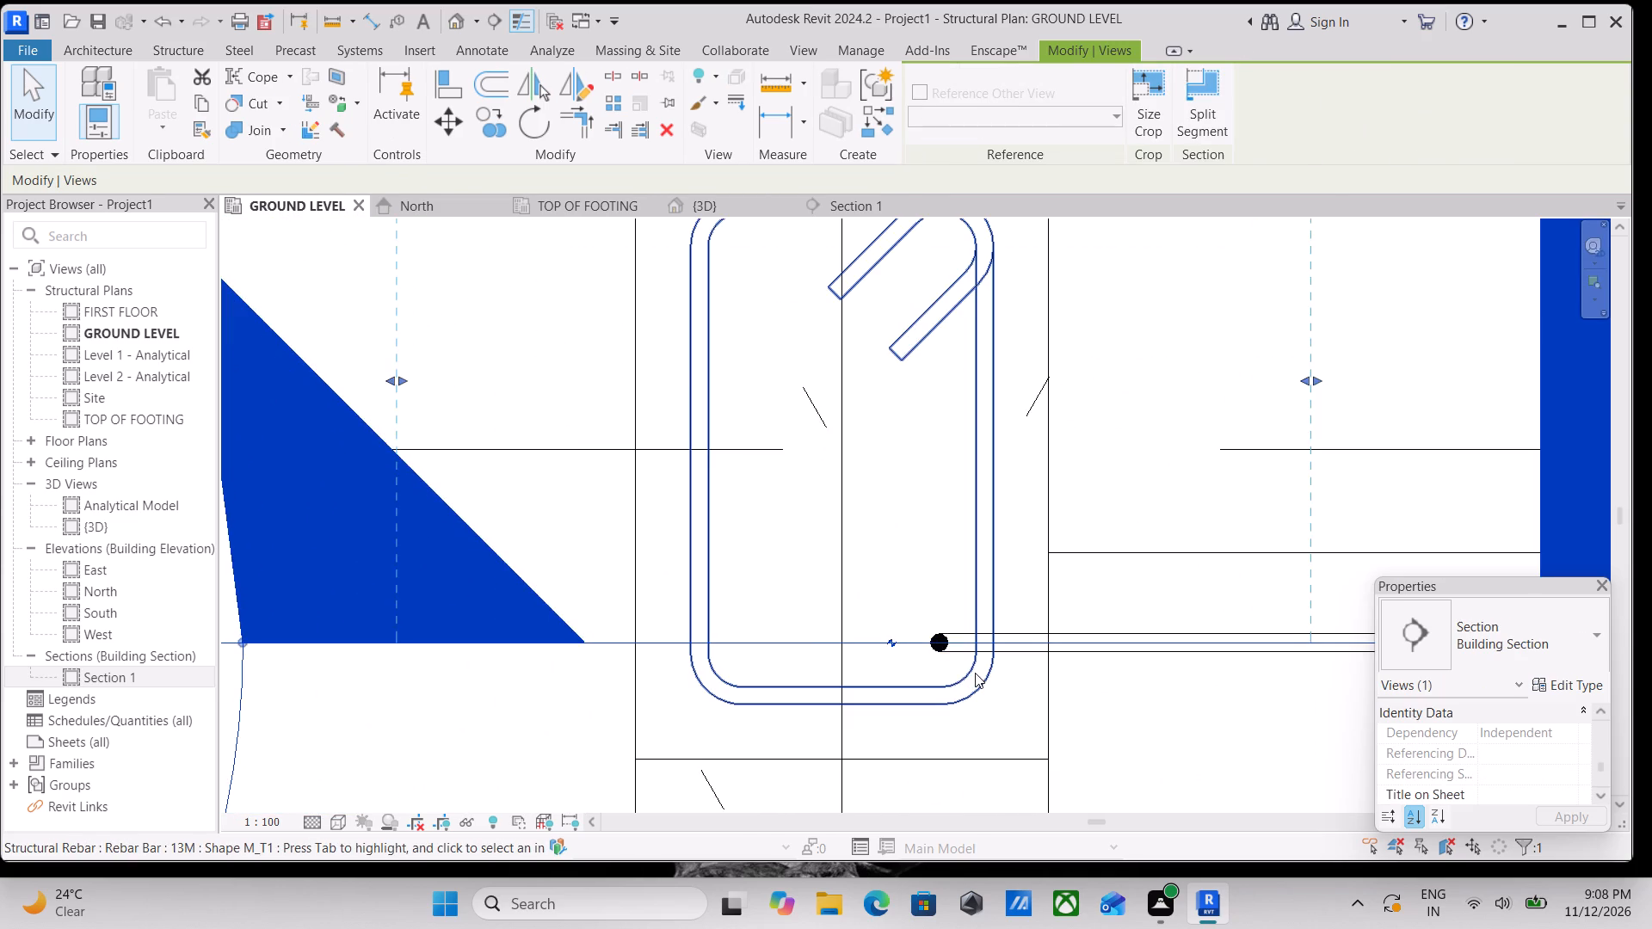
{"action": "key", "text": "Escape"}
{"action": "scroll", "coordinate": [975, 673], "scroll_direction": "up", "scroll_amount": 5}
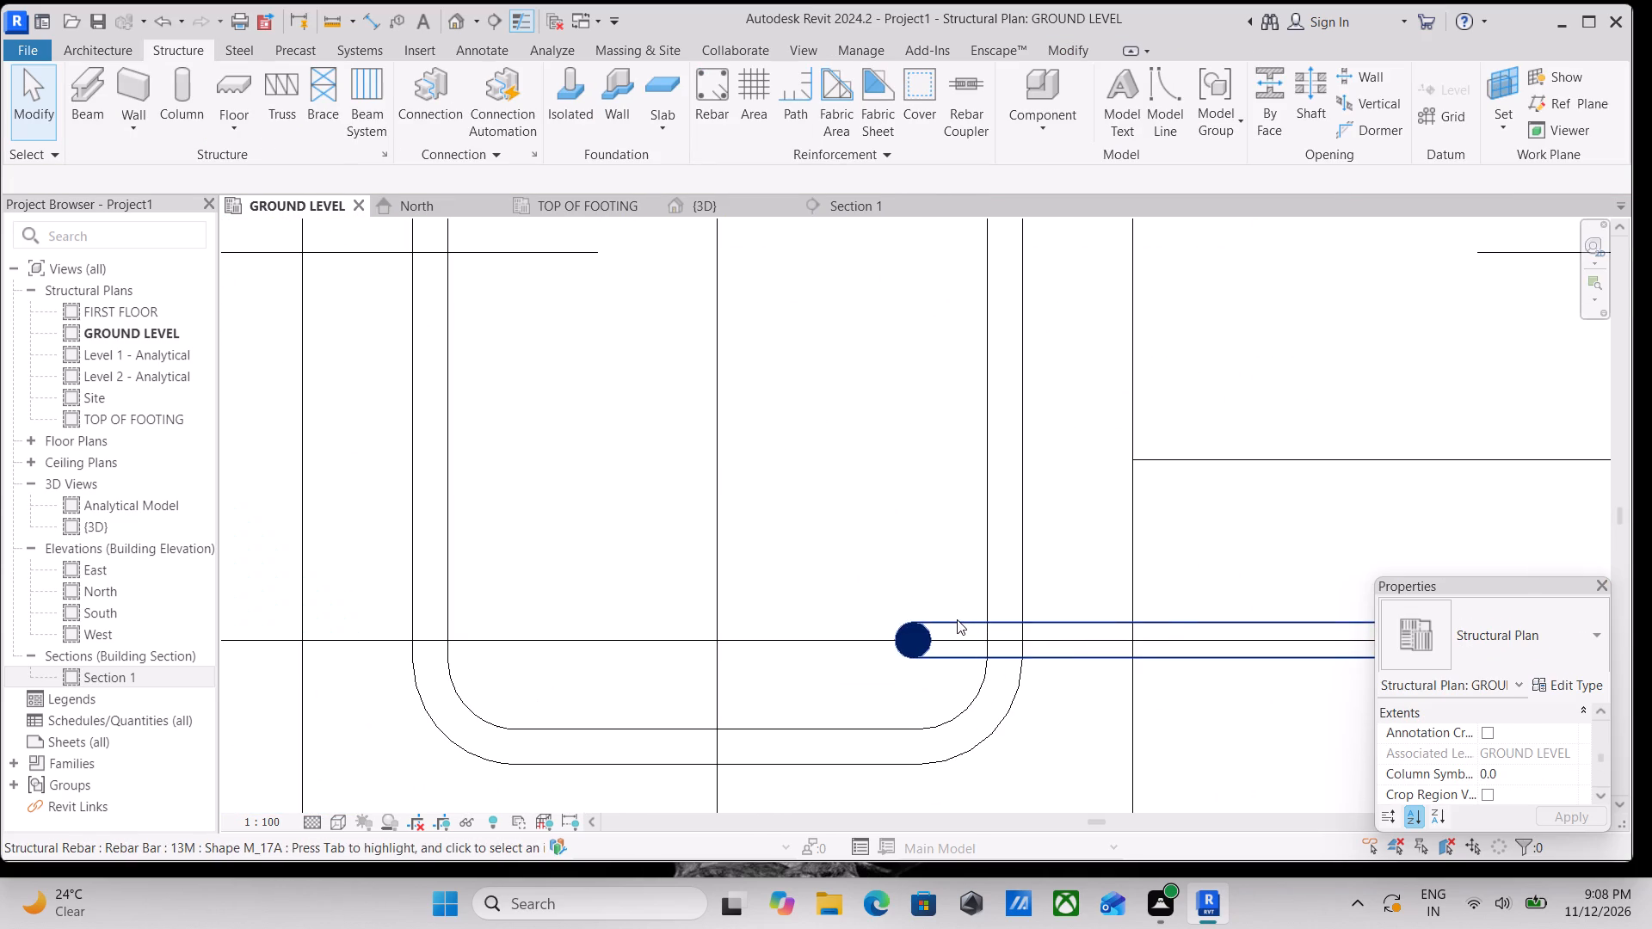
{"action": "left_click", "coordinate": [957, 619]}
{"action": "scroll", "coordinate": [957, 619], "scroll_direction": "down", "scroll_amount": 5}
{"action": "scroll", "coordinate": [957, 619], "scroll_direction": "up", "scroll_amount": 6}
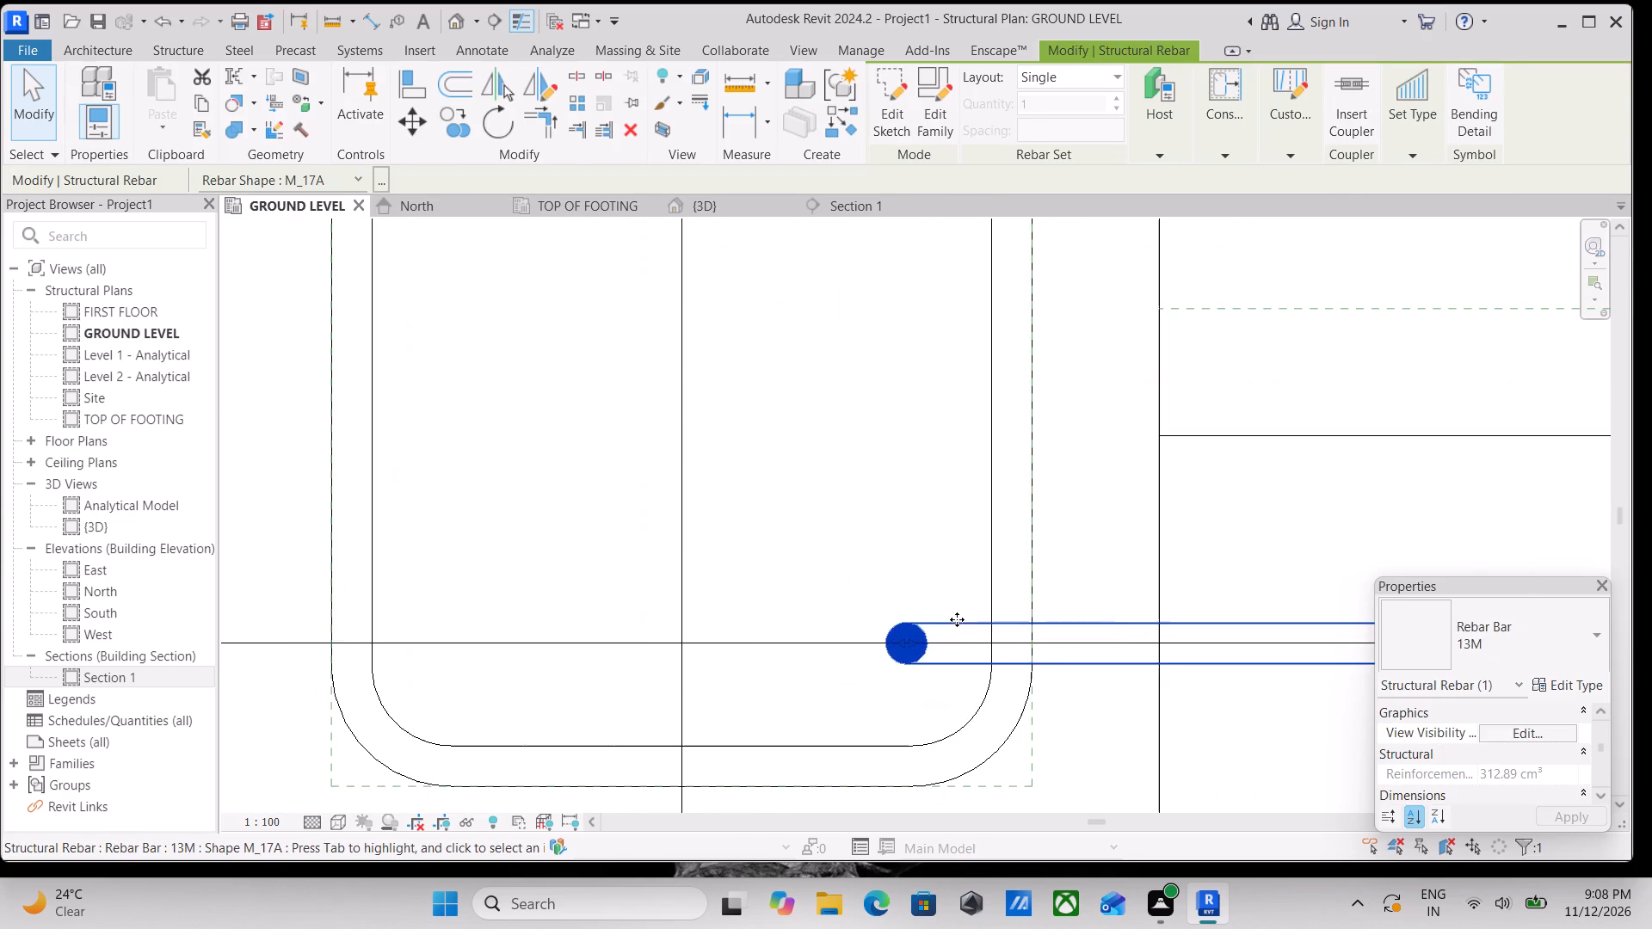
{"action": "scroll", "coordinate": [964, 640], "scroll_direction": "up", "scroll_amount": 3}
{"action": "middle_click_drag", "start_coordinate": [960, 632], "coordinate": [969, 729]}
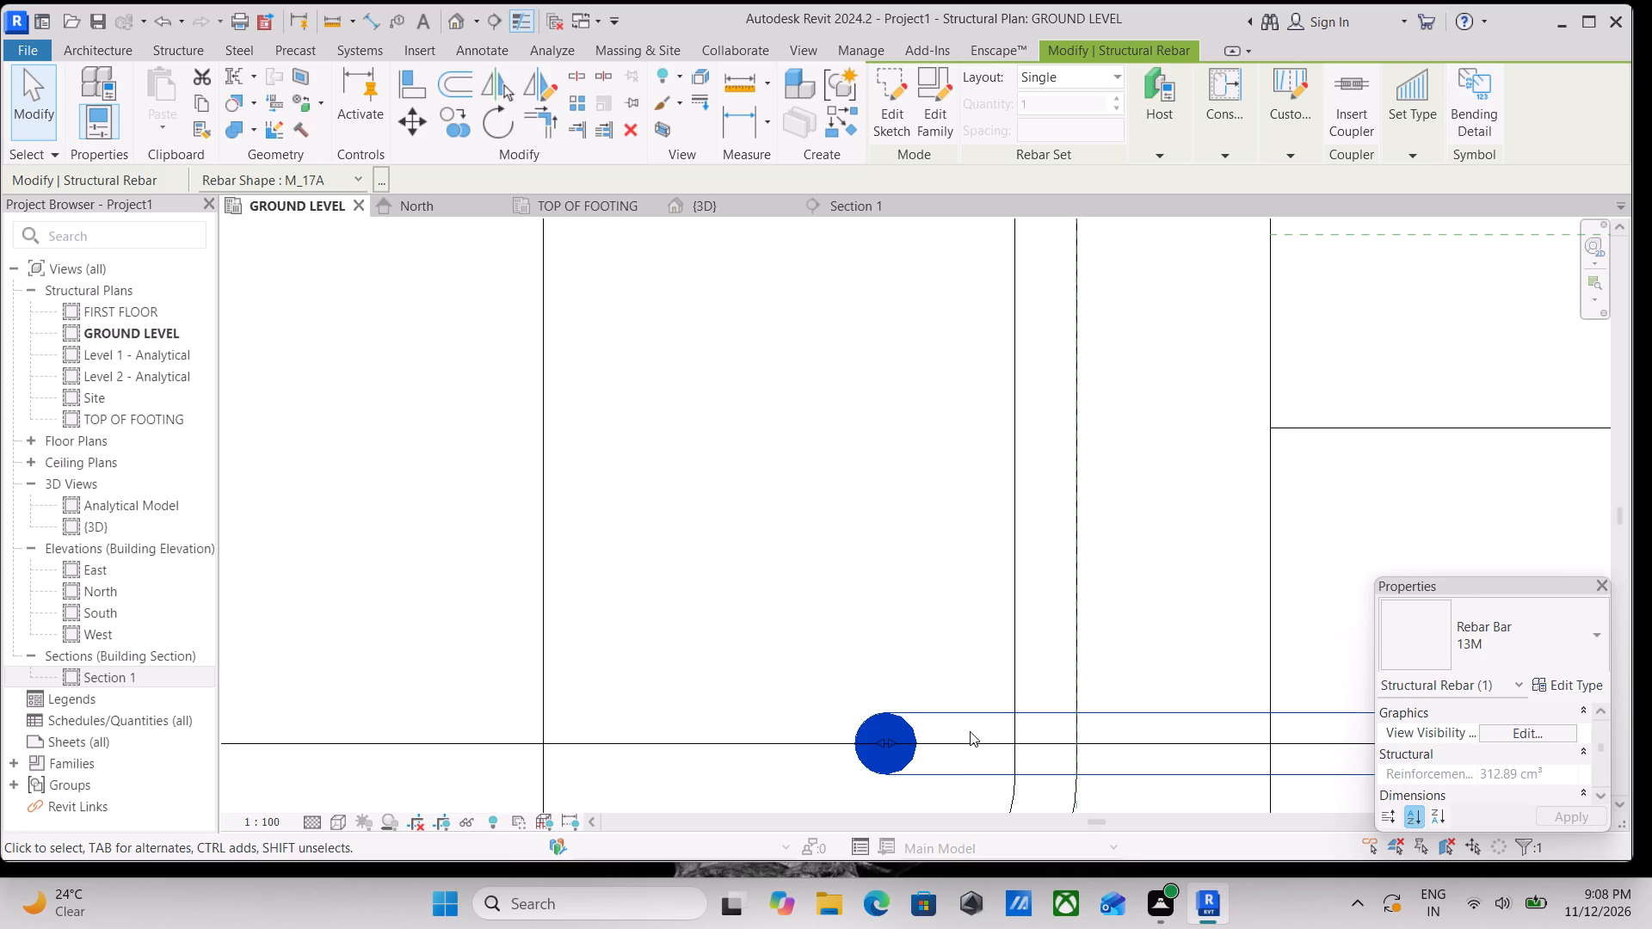
{"action": "scroll", "coordinate": [928, 676], "scroll_direction": "down", "scroll_amount": 2}
{"action": "middle_click_drag", "start_coordinate": [919, 670], "coordinate": [917, 631]}
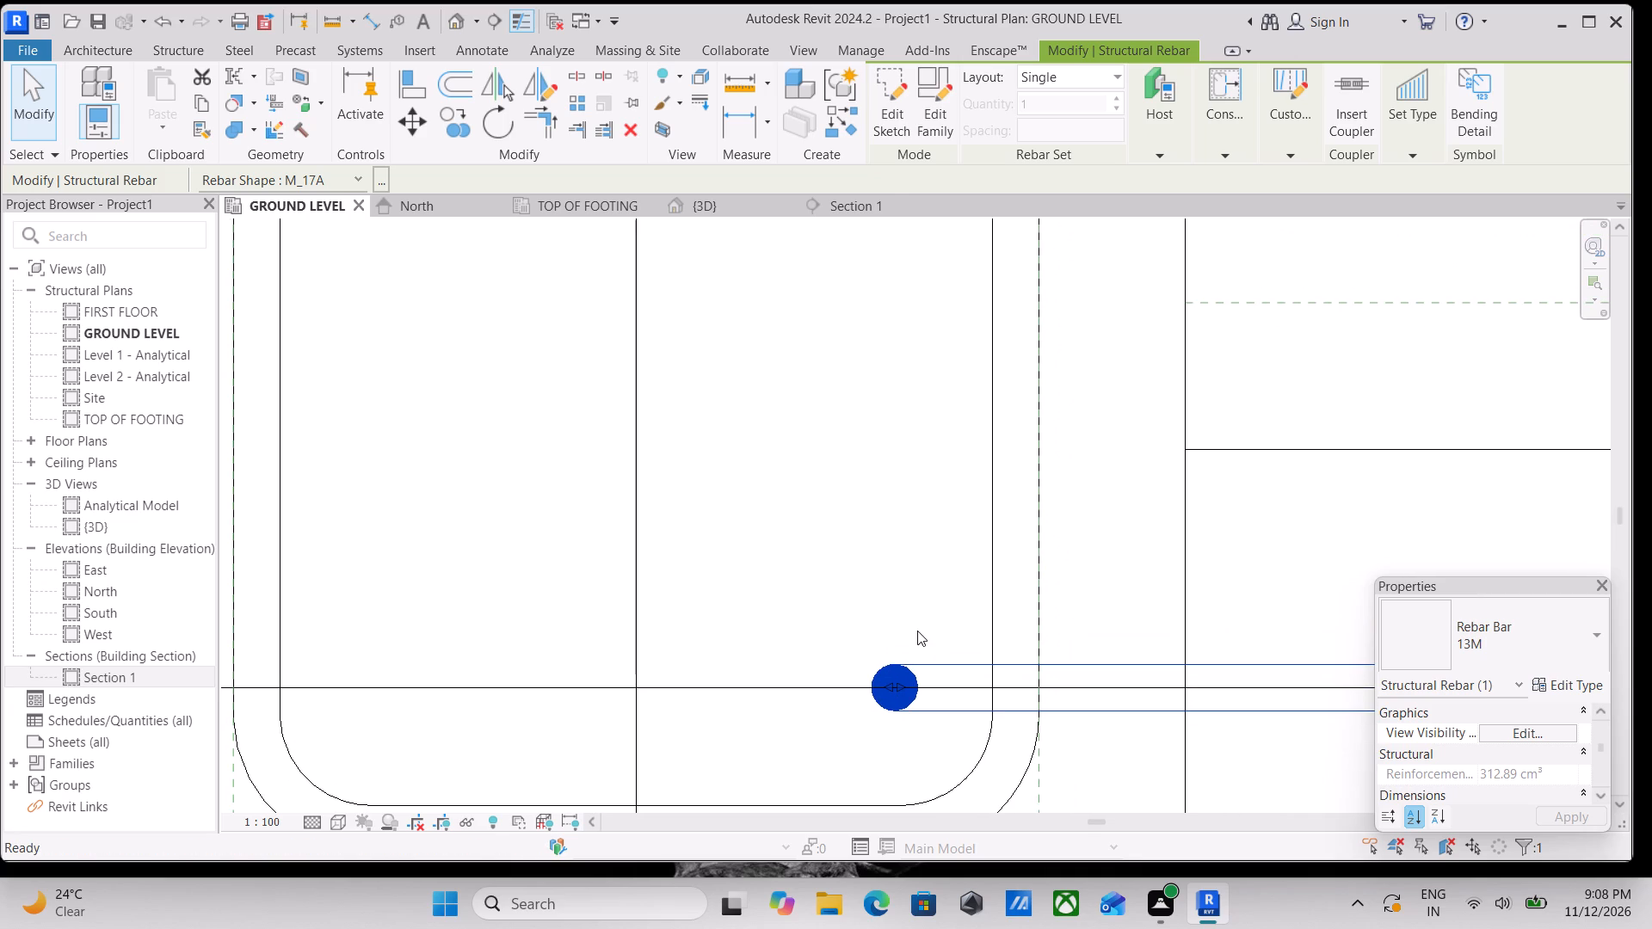
{"action": "type", "text": "RO"}
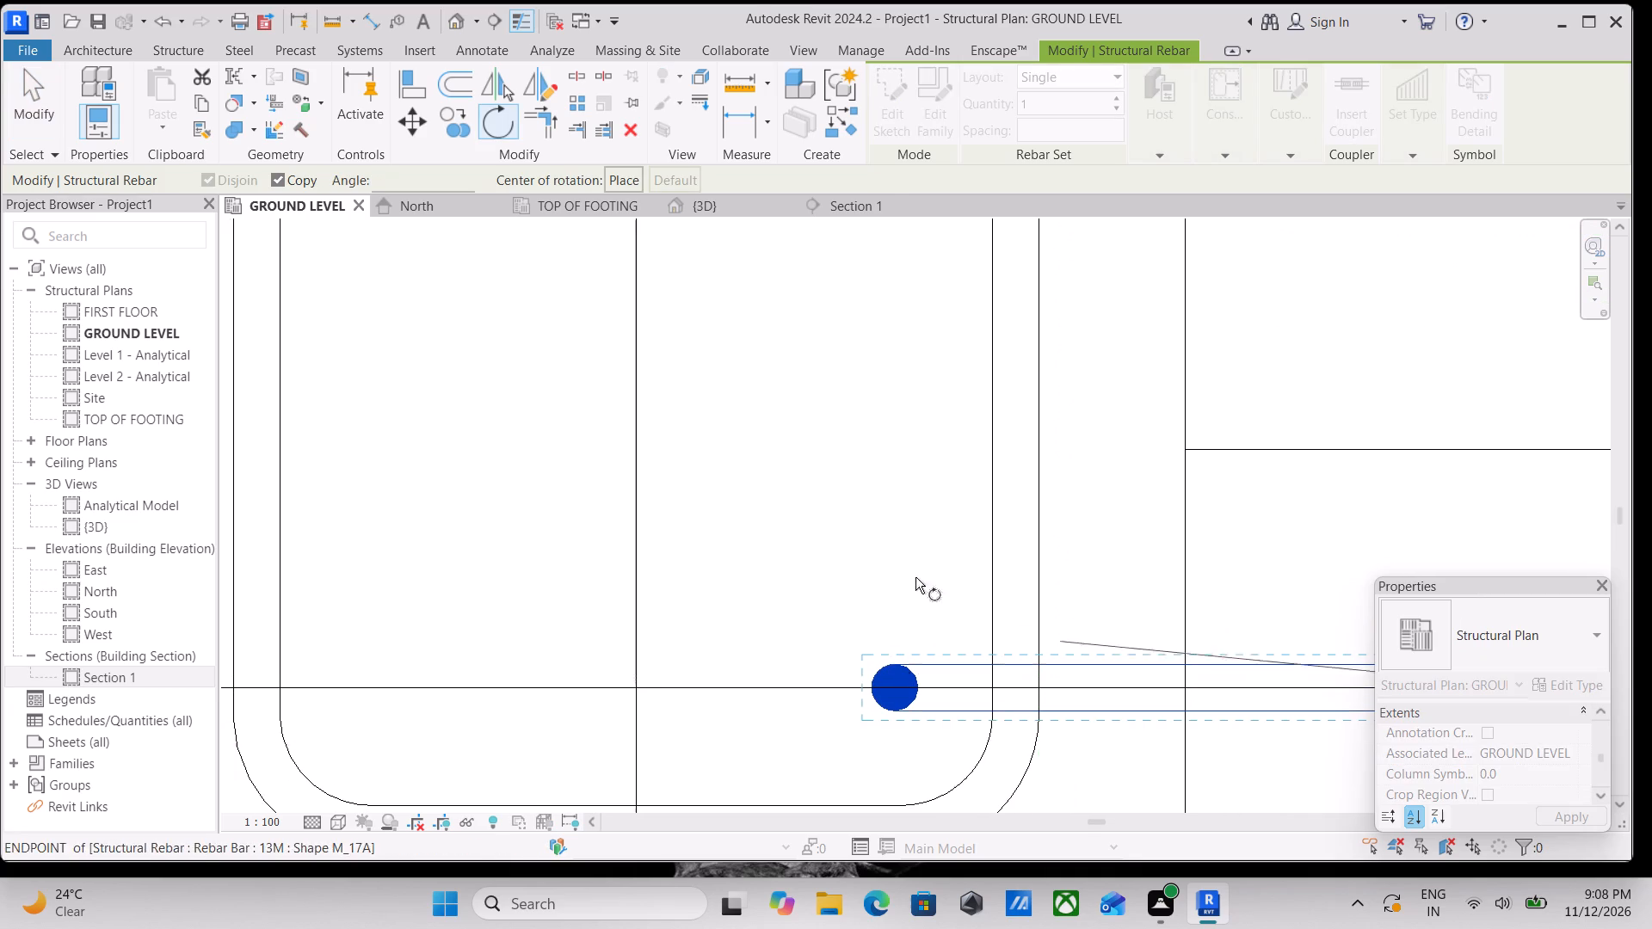
{"action": "left_click", "coordinate": [629, 176]}
{"action": "middle_click_drag", "start_coordinate": [748, 403], "coordinate": [749, 221]}
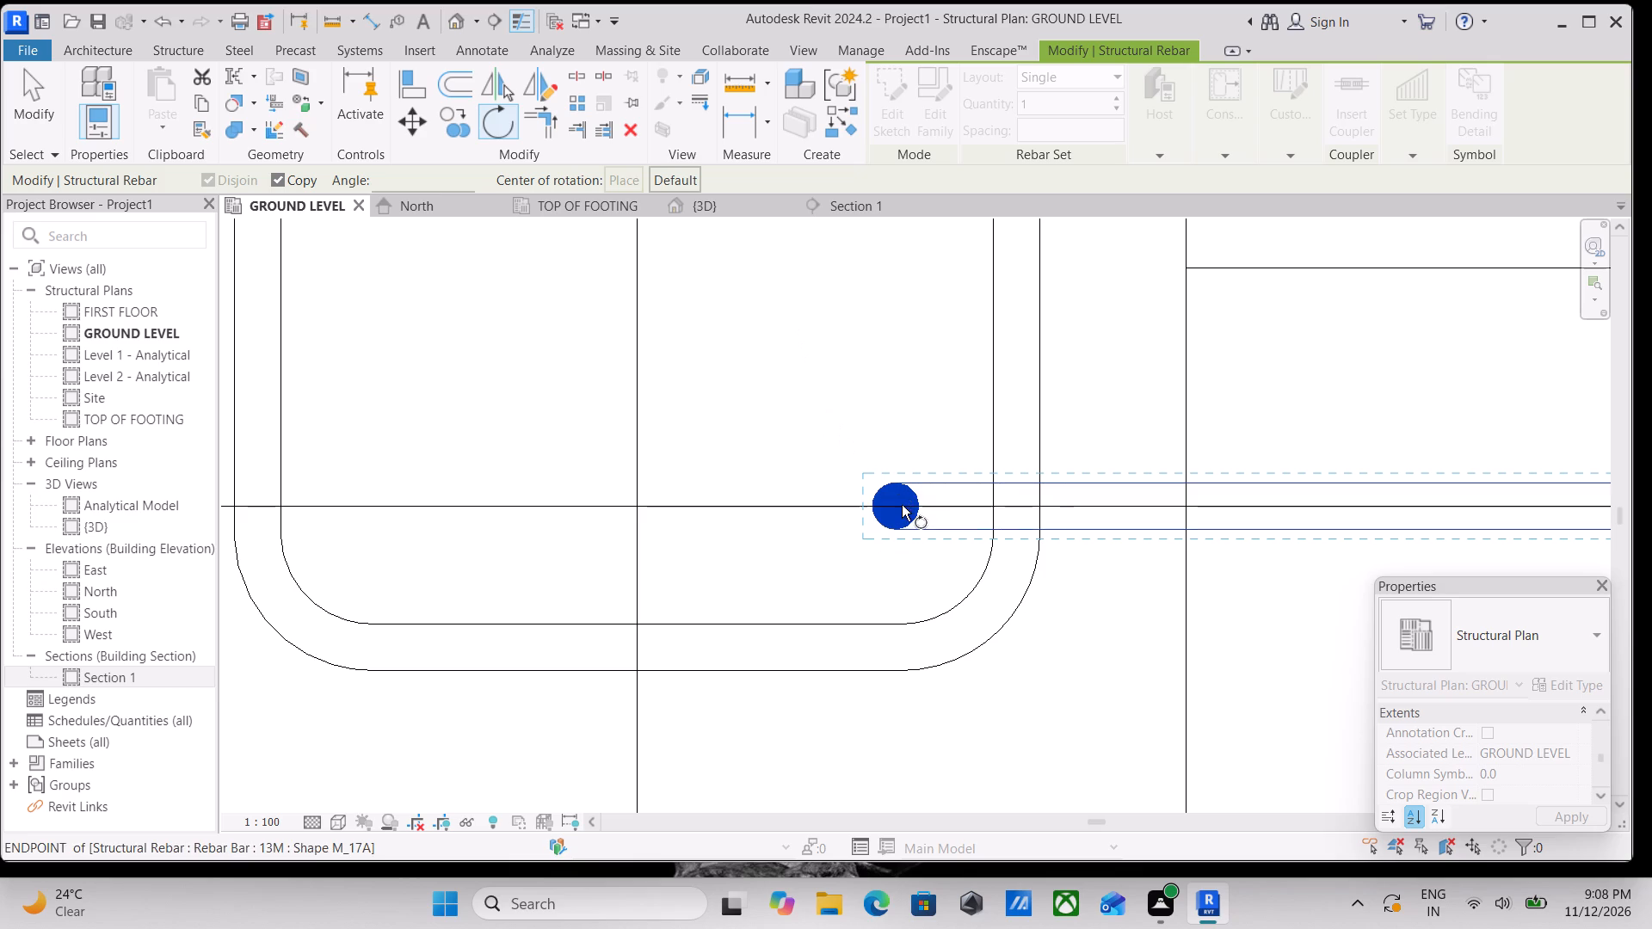
{"action": "left_click", "coordinate": [902, 505]}
{"action": "left_click", "coordinate": [1289, 502]}
{"action": "scroll", "coordinate": [1289, 502], "scroll_direction": "down", "scroll_amount": 6}
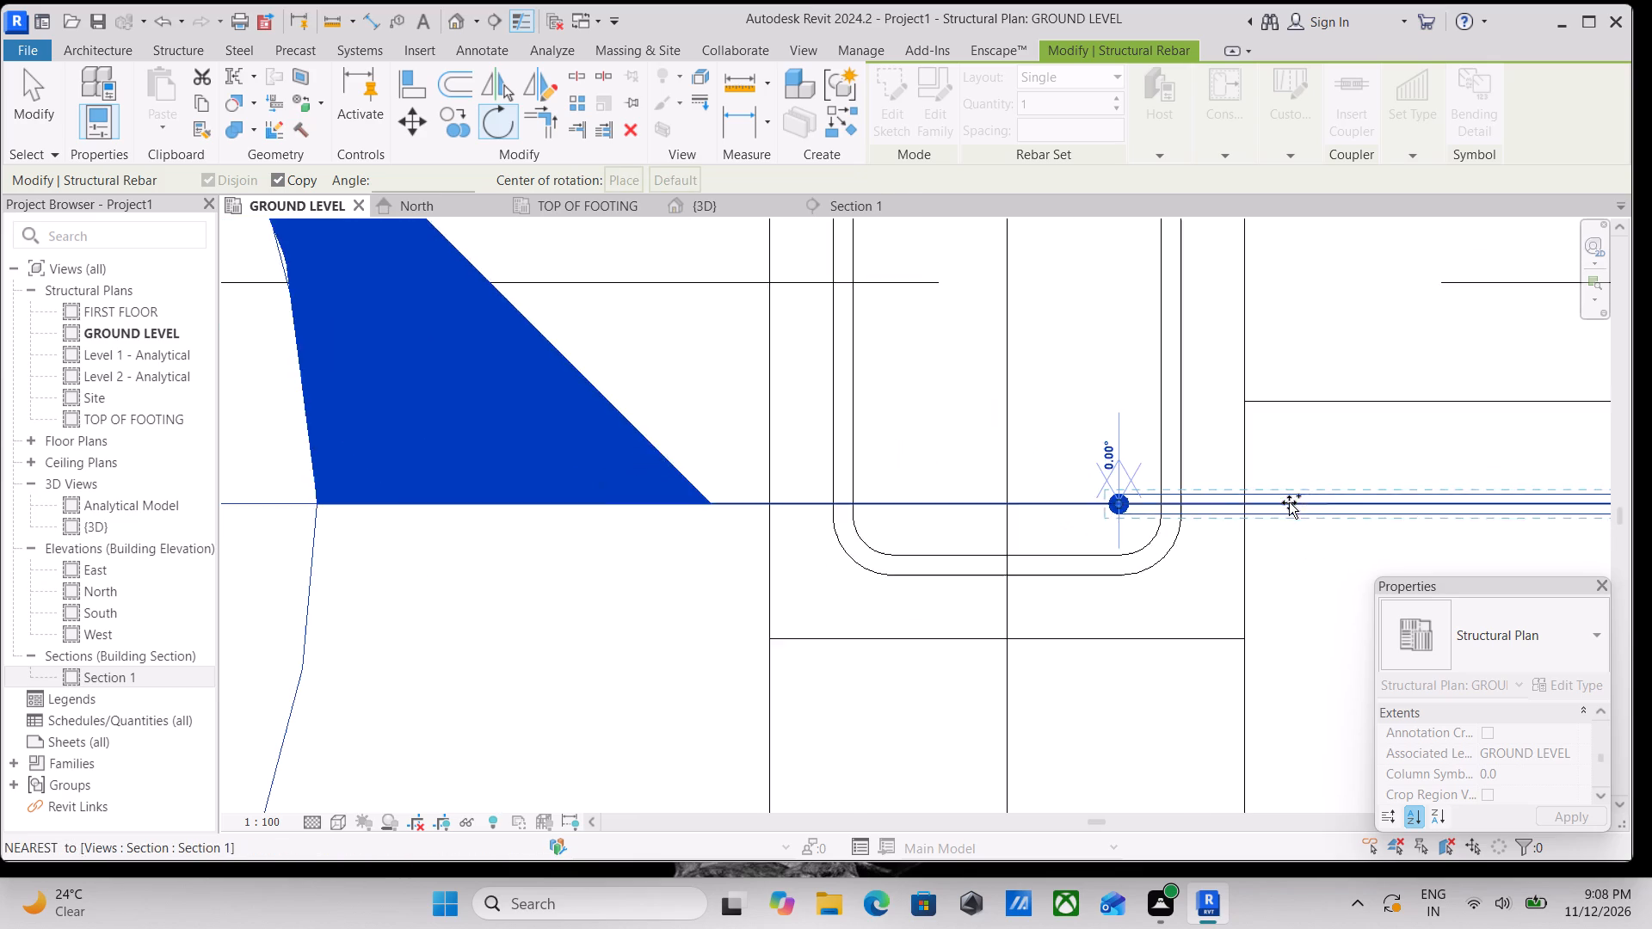
{"action": "middle_click_drag", "start_coordinate": [1289, 502], "coordinate": [1299, 377]}
{"action": "scroll", "coordinate": [1303, 427], "scroll_direction": "down", "scroll_amount": 1}
{"action": "middle_click_drag", "start_coordinate": [1303, 427], "coordinate": [1343, 367]}
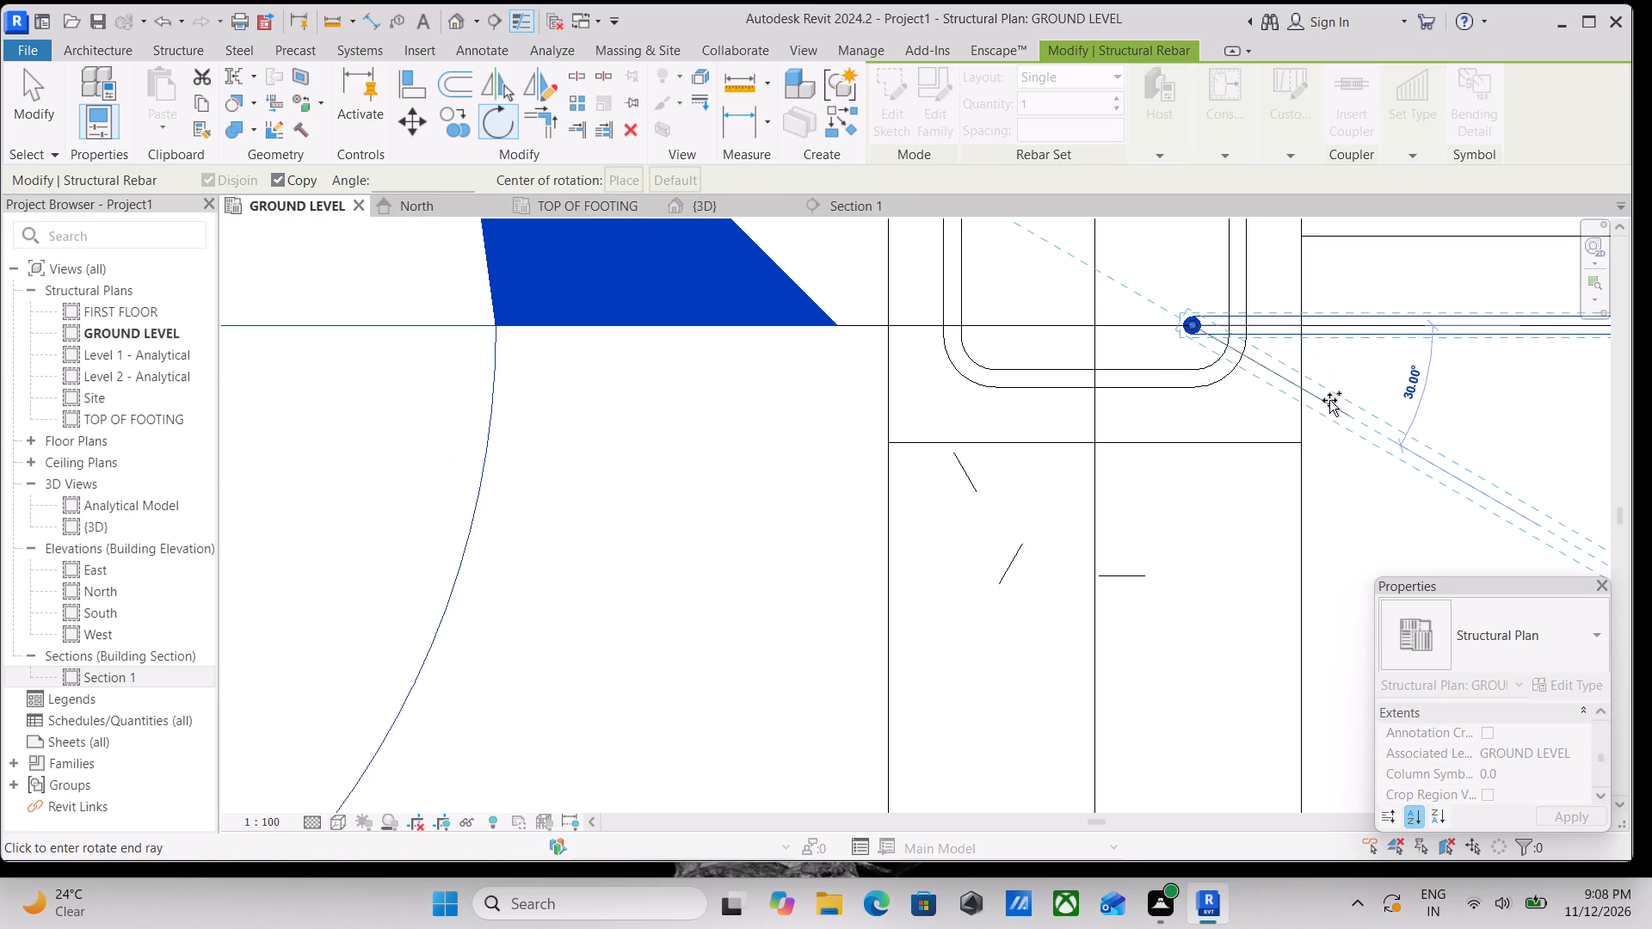
{"action": "scroll", "coordinate": [1329, 400], "scroll_direction": "down", "scroll_amount": 1}
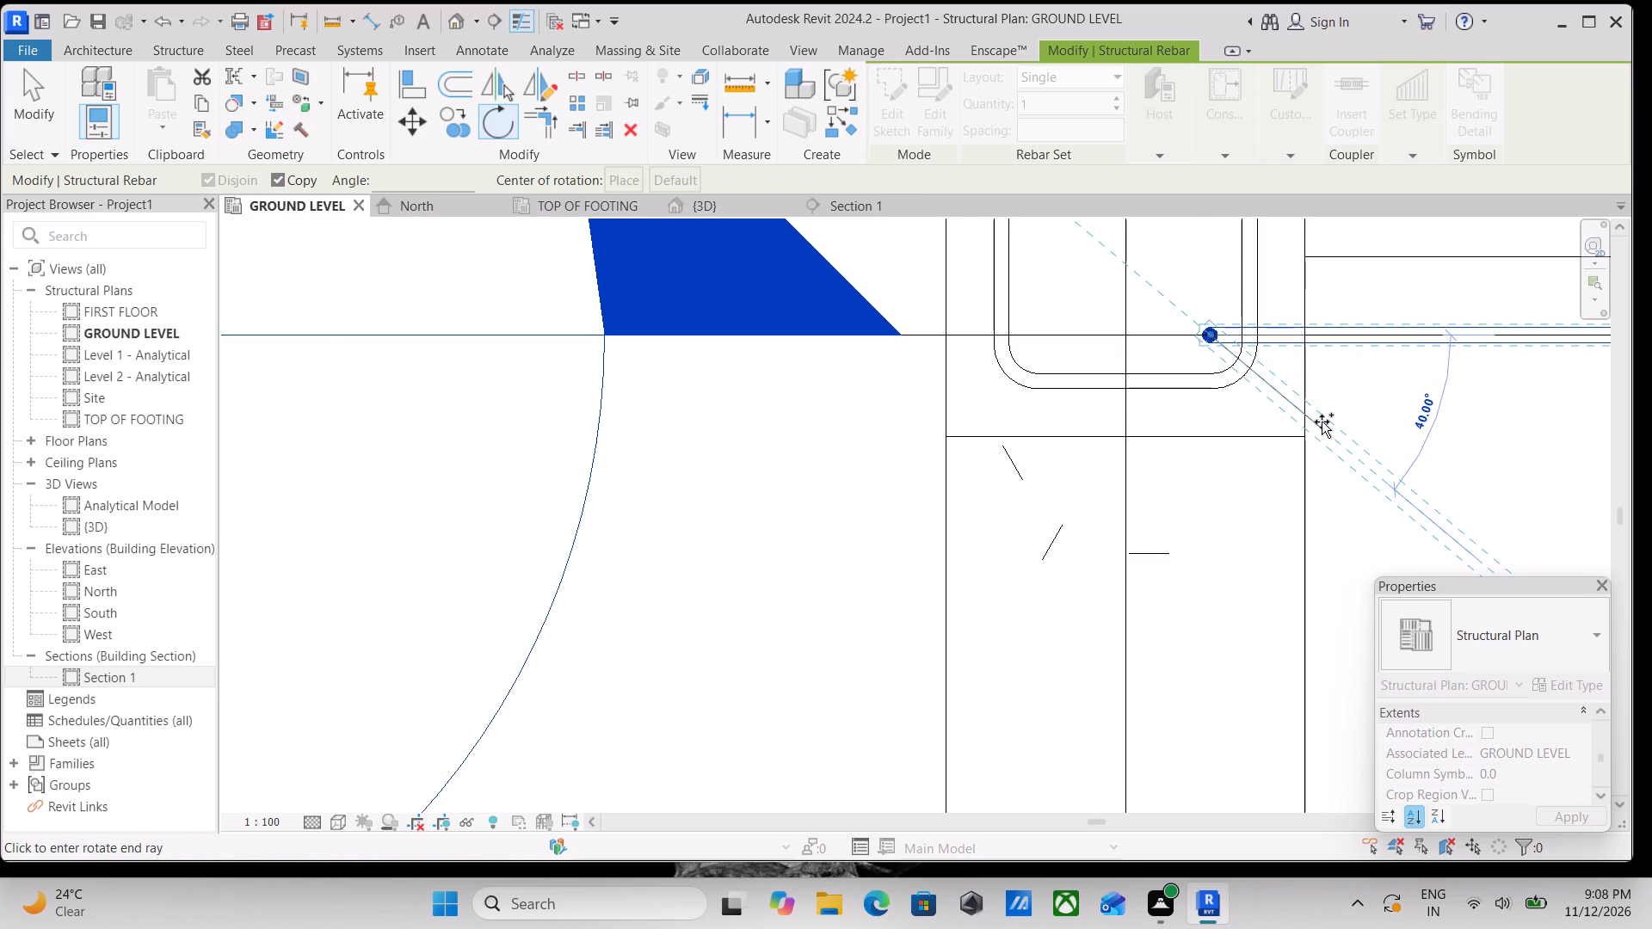
{"action": "scroll", "coordinate": [1322, 421], "scroll_direction": "up", "scroll_amount": 2}
{"action": "scroll", "coordinate": [1321, 428], "scroll_direction": "down", "scroll_amount": 1}
{"action": "left_click", "coordinate": [1316, 439]}
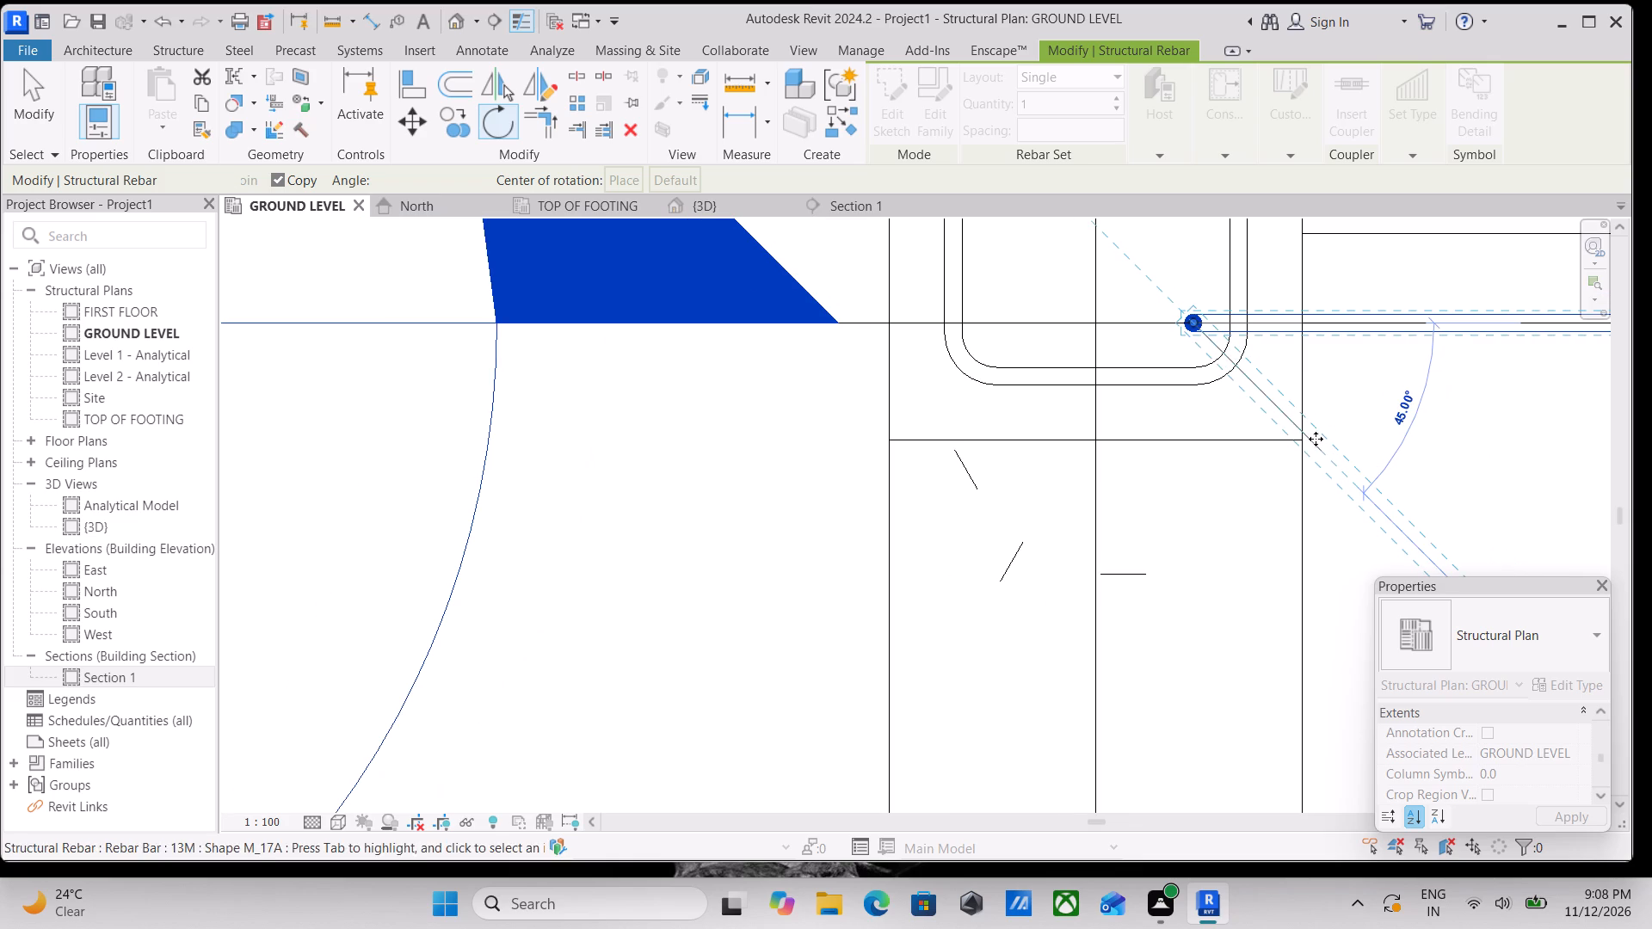
{"action": "scroll", "coordinate": [1316, 439], "scroll_direction": "down", "scroll_amount": 3}
{"action": "middle_click_drag", "start_coordinate": [1315, 439], "coordinate": [1140, 446]}
{"action": "key", "text": "Escape"}
{"action": "key", "text": "Escape"}
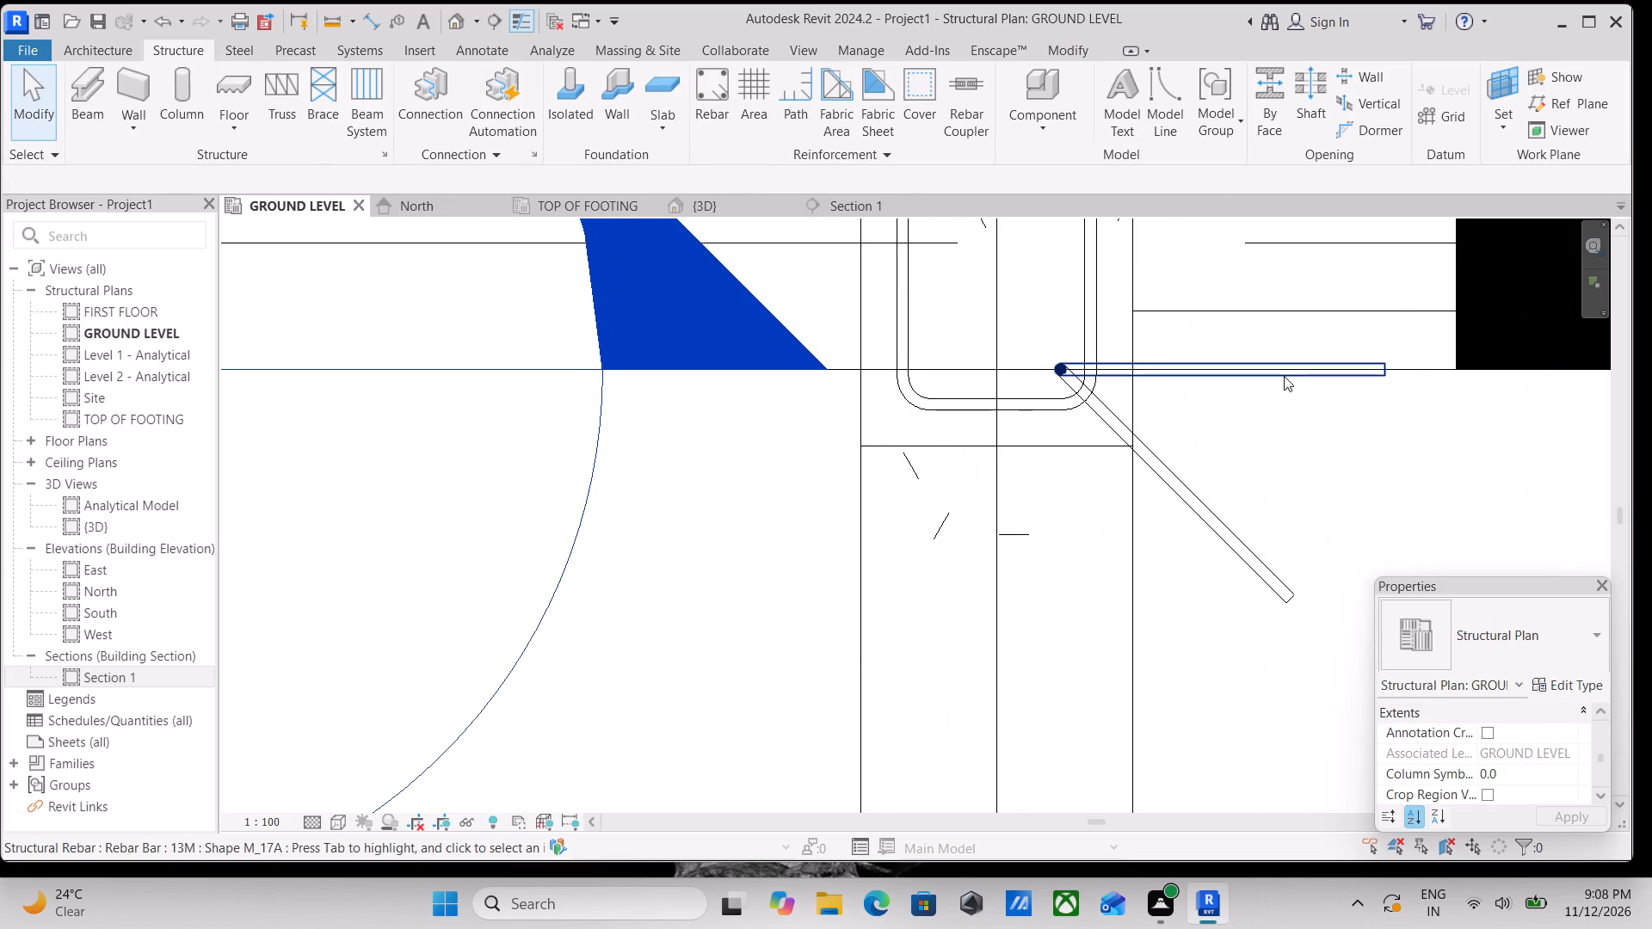
Nudge the original horizontal-footed M_17A bar up along the tie's long side to about the column's mid-depth, near grid A.
{"action": "scroll", "coordinate": [1338, 354], "scroll_direction": "up", "scroll_amount": 7}
{"action": "left_click", "coordinate": [1402, 378]}
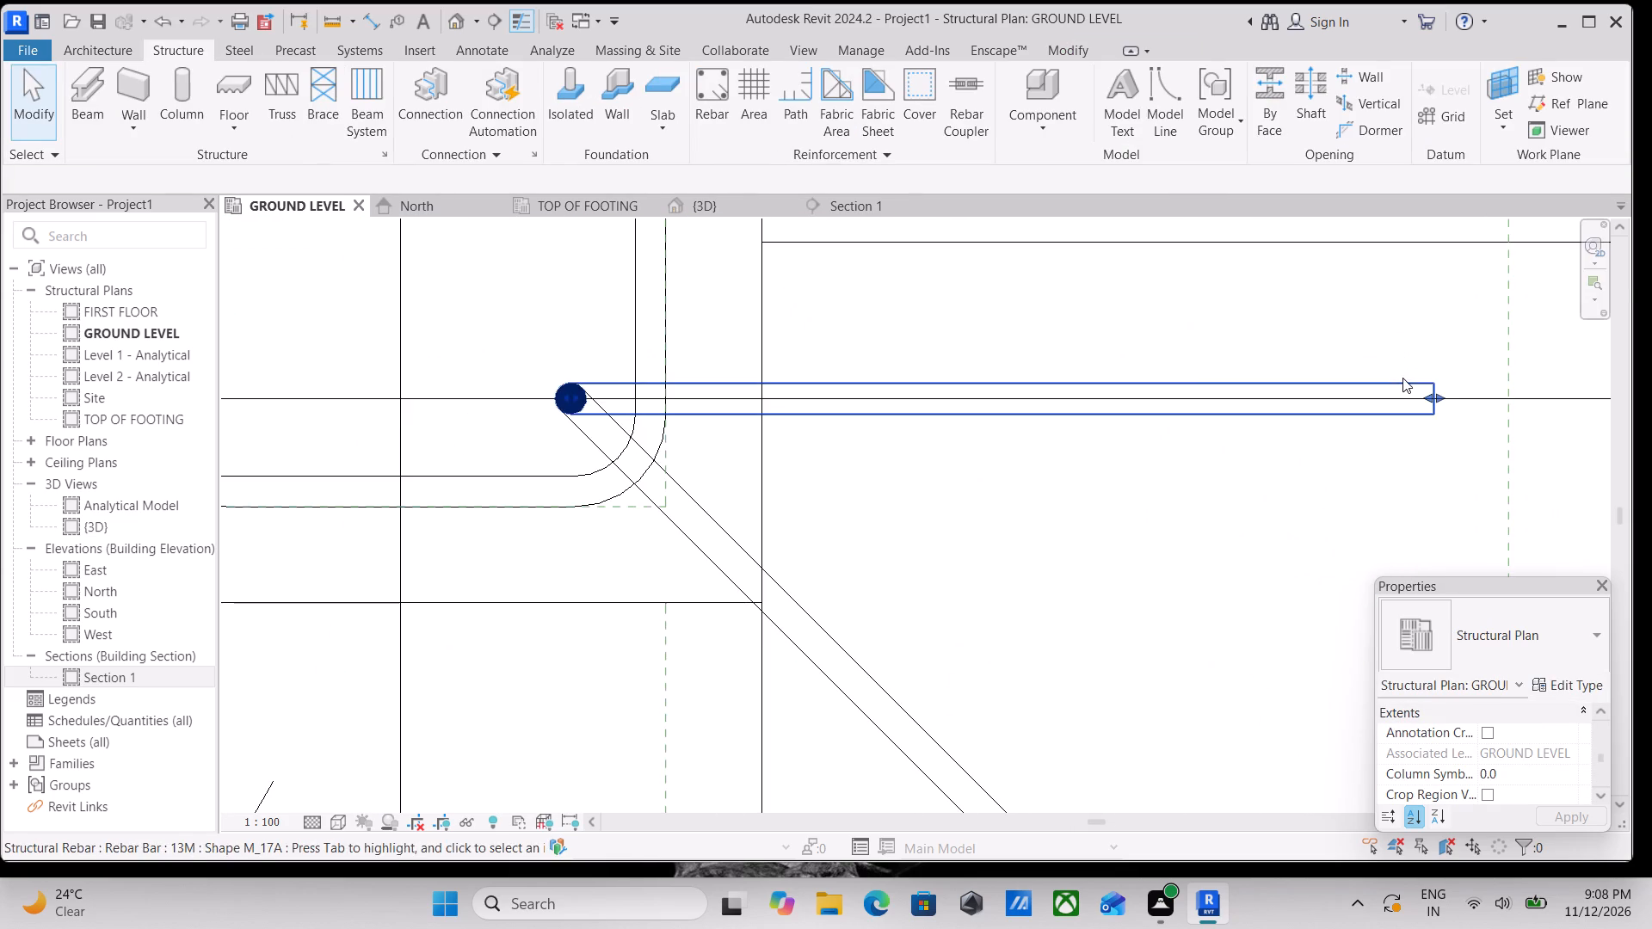
{"action": "middle_click_drag", "start_coordinate": [949, 335], "coordinate": [1112, 479]}
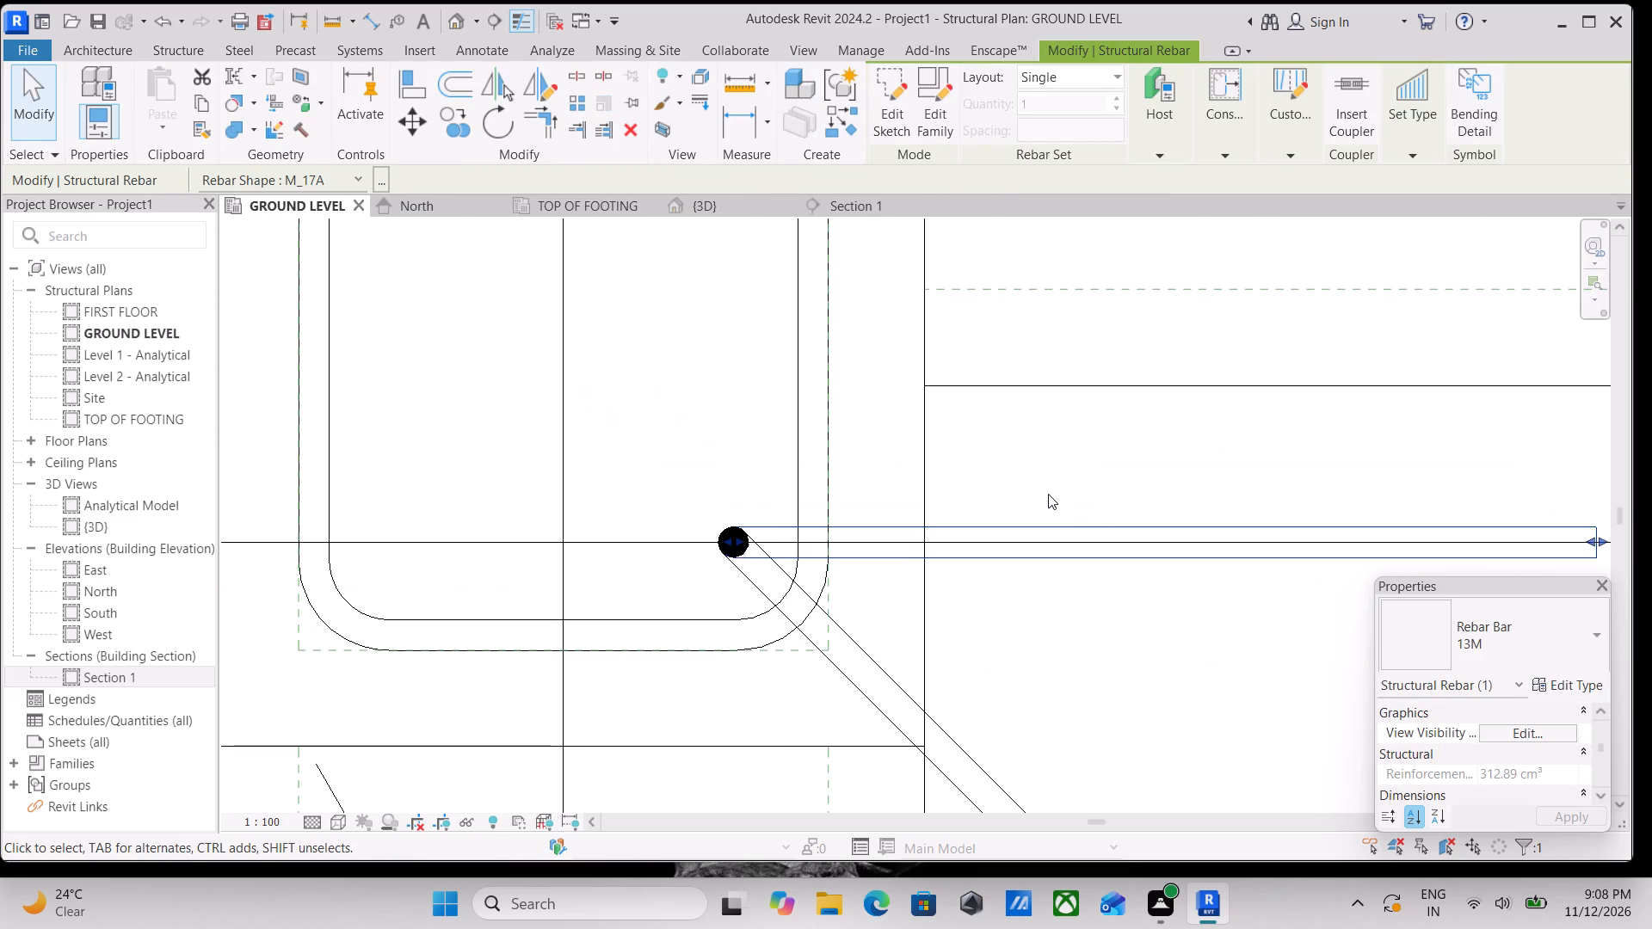
{"action": "key", "text": "Up"}
{"action": "key", "text": "Up"}
{"action": "key", "text": "Up"}
{"action": "key", "text": "Up"}
{"action": "key", "text": "Up"}
{"action": "key", "text": "Up"}
{"action": "key", "text": "Up"}
{"action": "key", "text": "Up"}
{"action": "key", "text": "Up"}
{"action": "key", "text": "Up"}
{"action": "key", "text": "Up"}
{"action": "key", "text": "Up"}
{"action": "key", "text": "Up"}
{"action": "key", "text": "Up"}
{"action": "key", "text": "Up"}
{"action": "key", "text": "Up"}
{"action": "key", "text": "Up"}
{"action": "key", "text": "Up"}
{"action": "key", "text": "Up"}
{"action": "key", "text": "Up"}
{"action": "key", "text": "Up"}
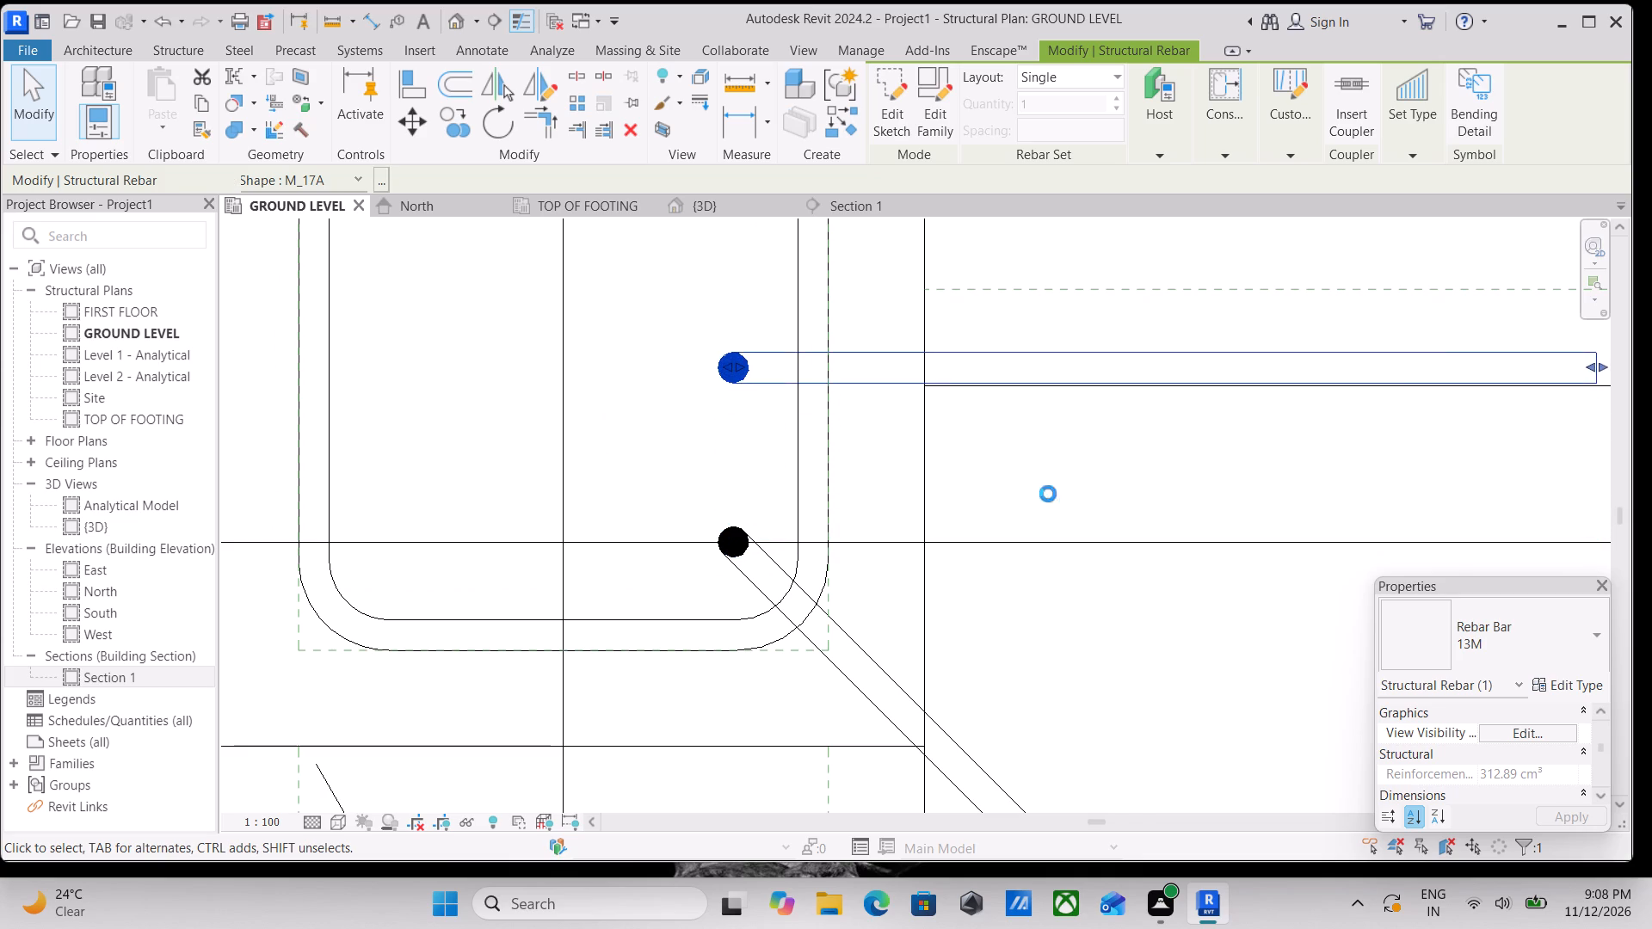
{"action": "scroll", "coordinate": [1048, 494], "scroll_direction": "down", "scroll_amount": 12}
{"action": "key", "text": "Up"}
{"action": "key", "text": "Up"}
{"action": "key", "text": "Up"}
{"action": "key", "text": "Up"}
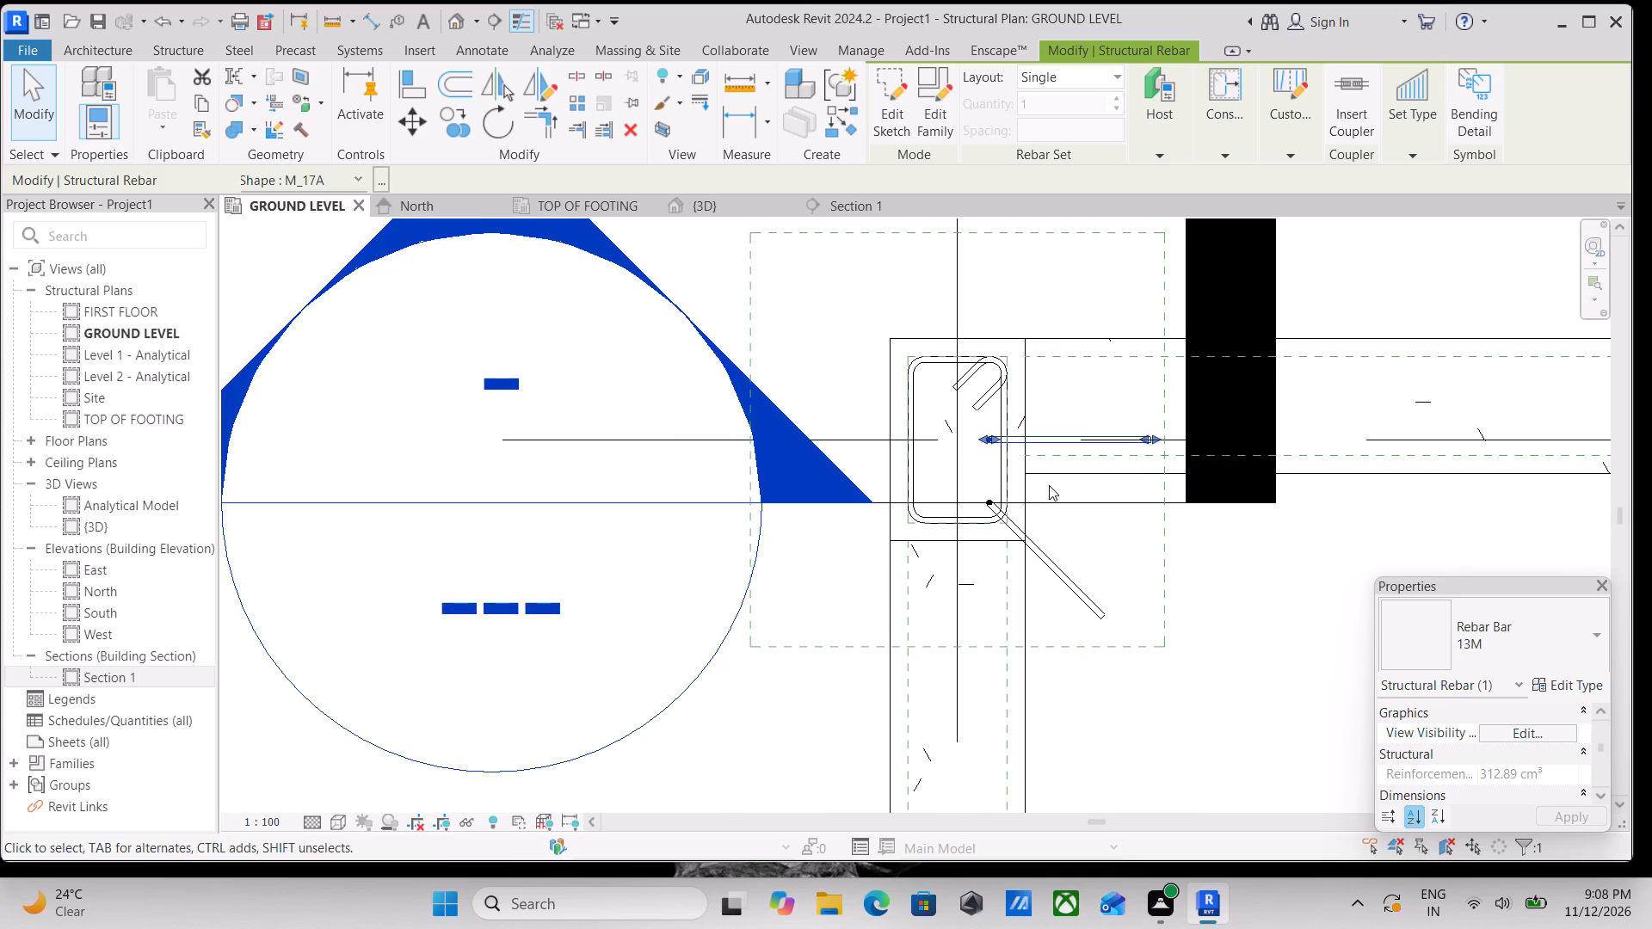
{"action": "key", "text": "Up"}
{"action": "key", "text": "Down"}
{"action": "key", "text": "Down"}
{"action": "key", "text": "Down"}
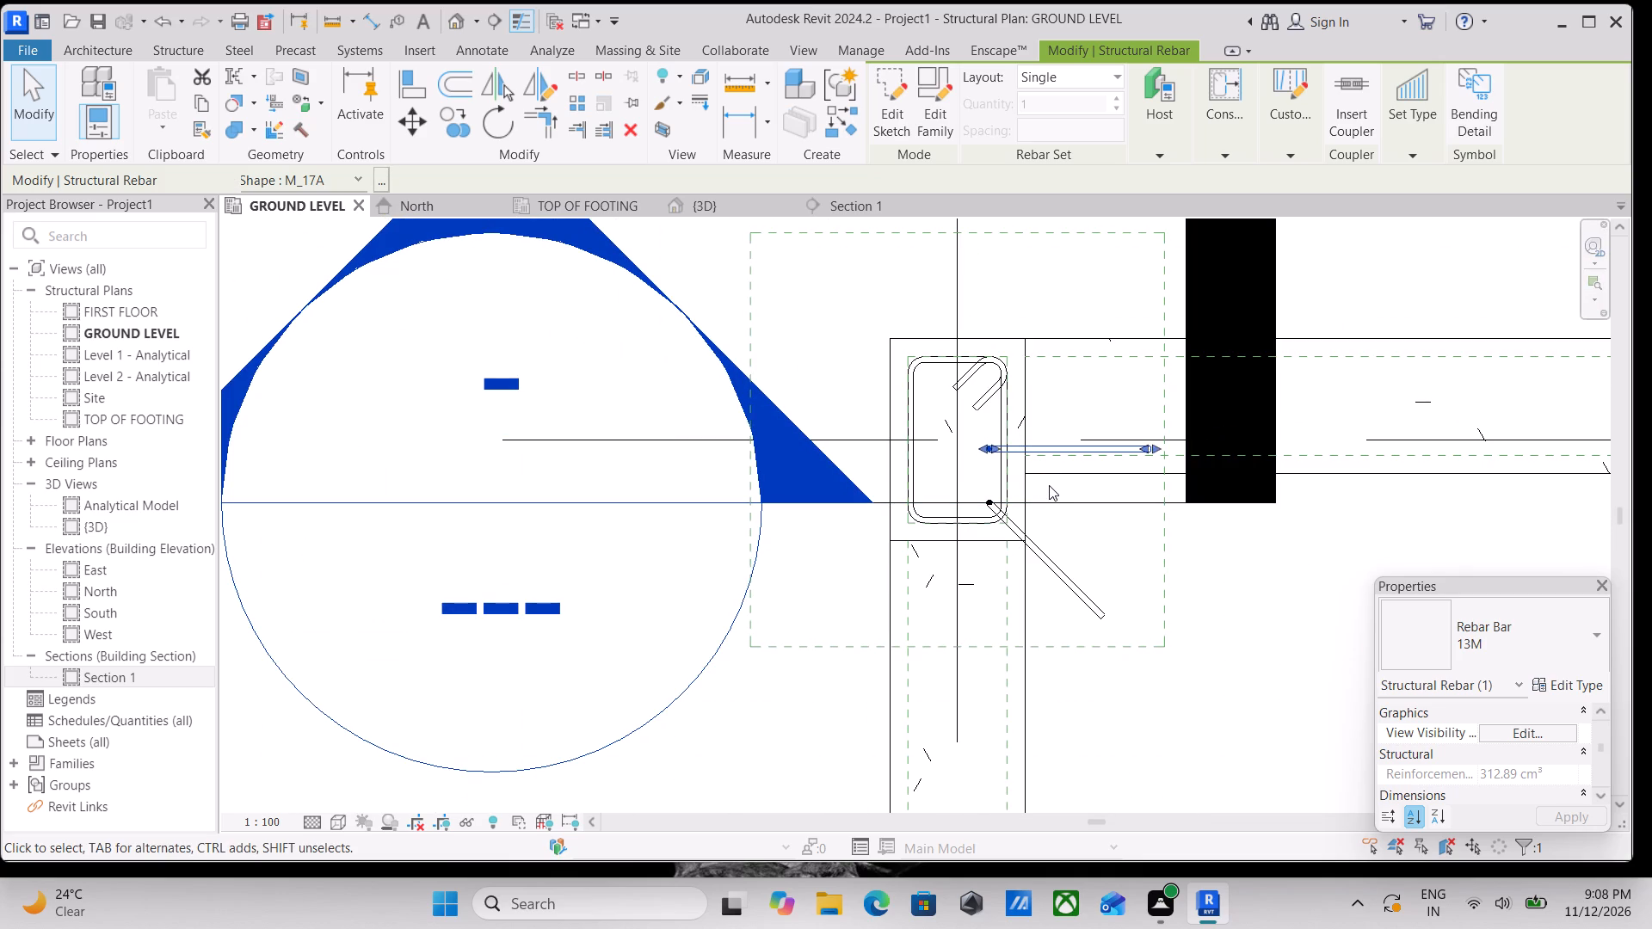
{"action": "key", "text": "Up"}
{"action": "scroll", "coordinate": [1029, 469], "scroll_direction": "up", "scroll_amount": 2}
{"action": "scroll", "coordinate": [990, 560], "scroll_direction": "up", "scroll_amount": 3}
{"action": "key", "text": "Escape"}
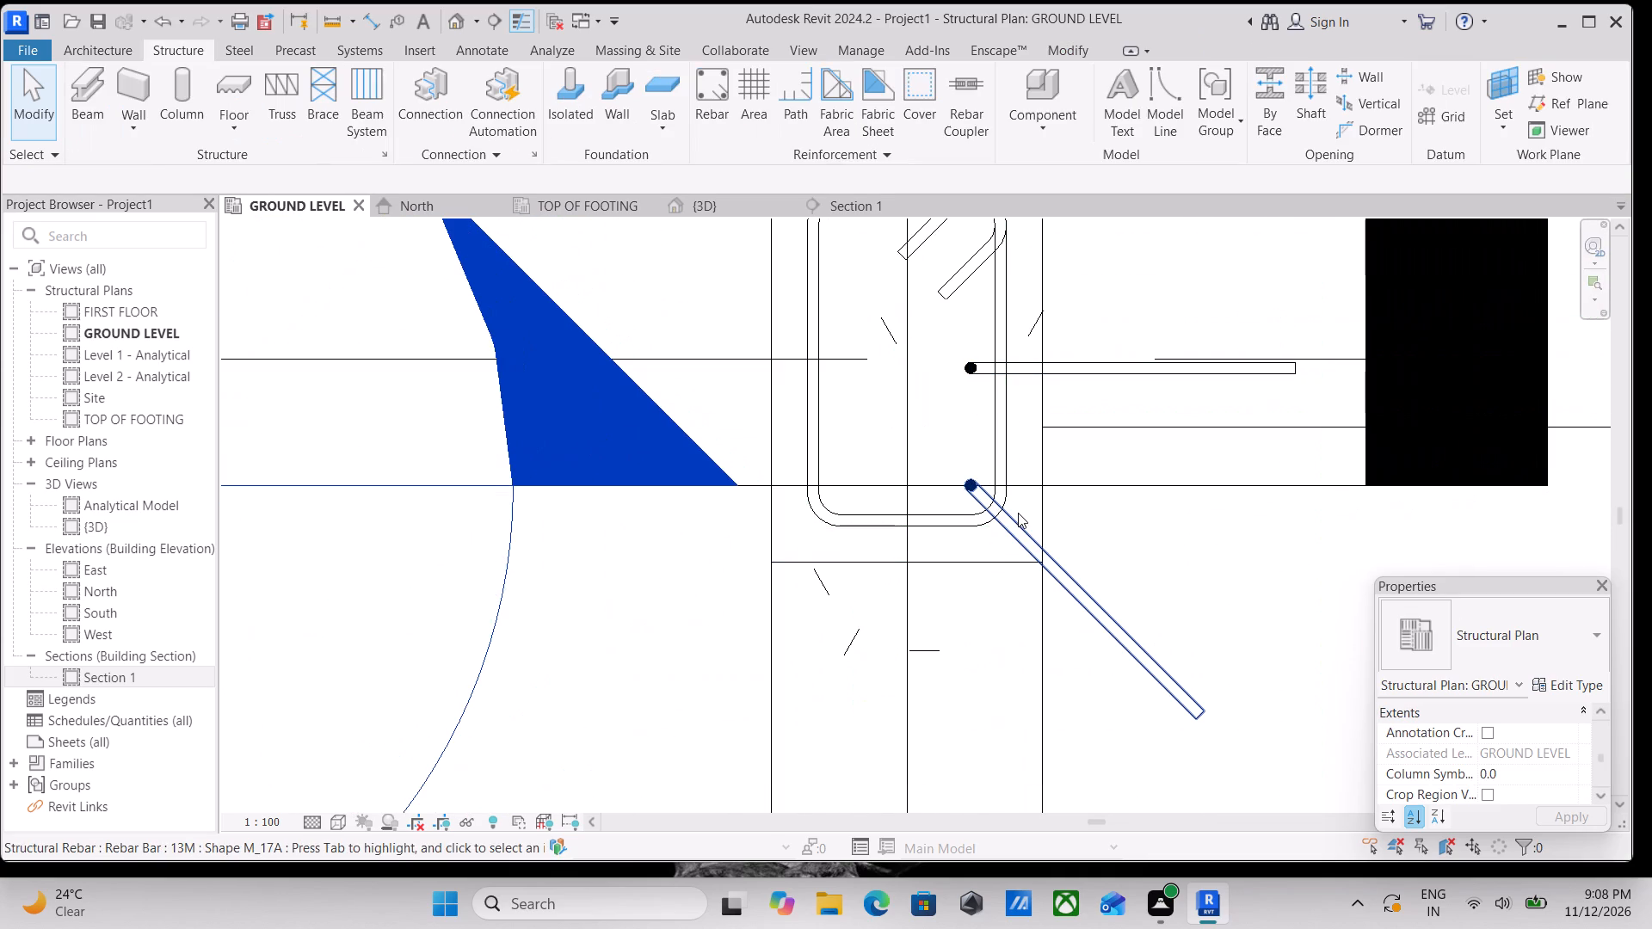
Mirror a copy of the diagonal M_17A bar across the tie's vertical centreline, from the midpoint of its short side.
{"action": "left_click", "coordinate": [1011, 535]}
{"action": "scroll", "coordinate": [1011, 535], "scroll_direction": "up", "scroll_amount": 2}
{"action": "middle_click_drag", "start_coordinate": [1011, 530], "coordinate": [1133, 588]}
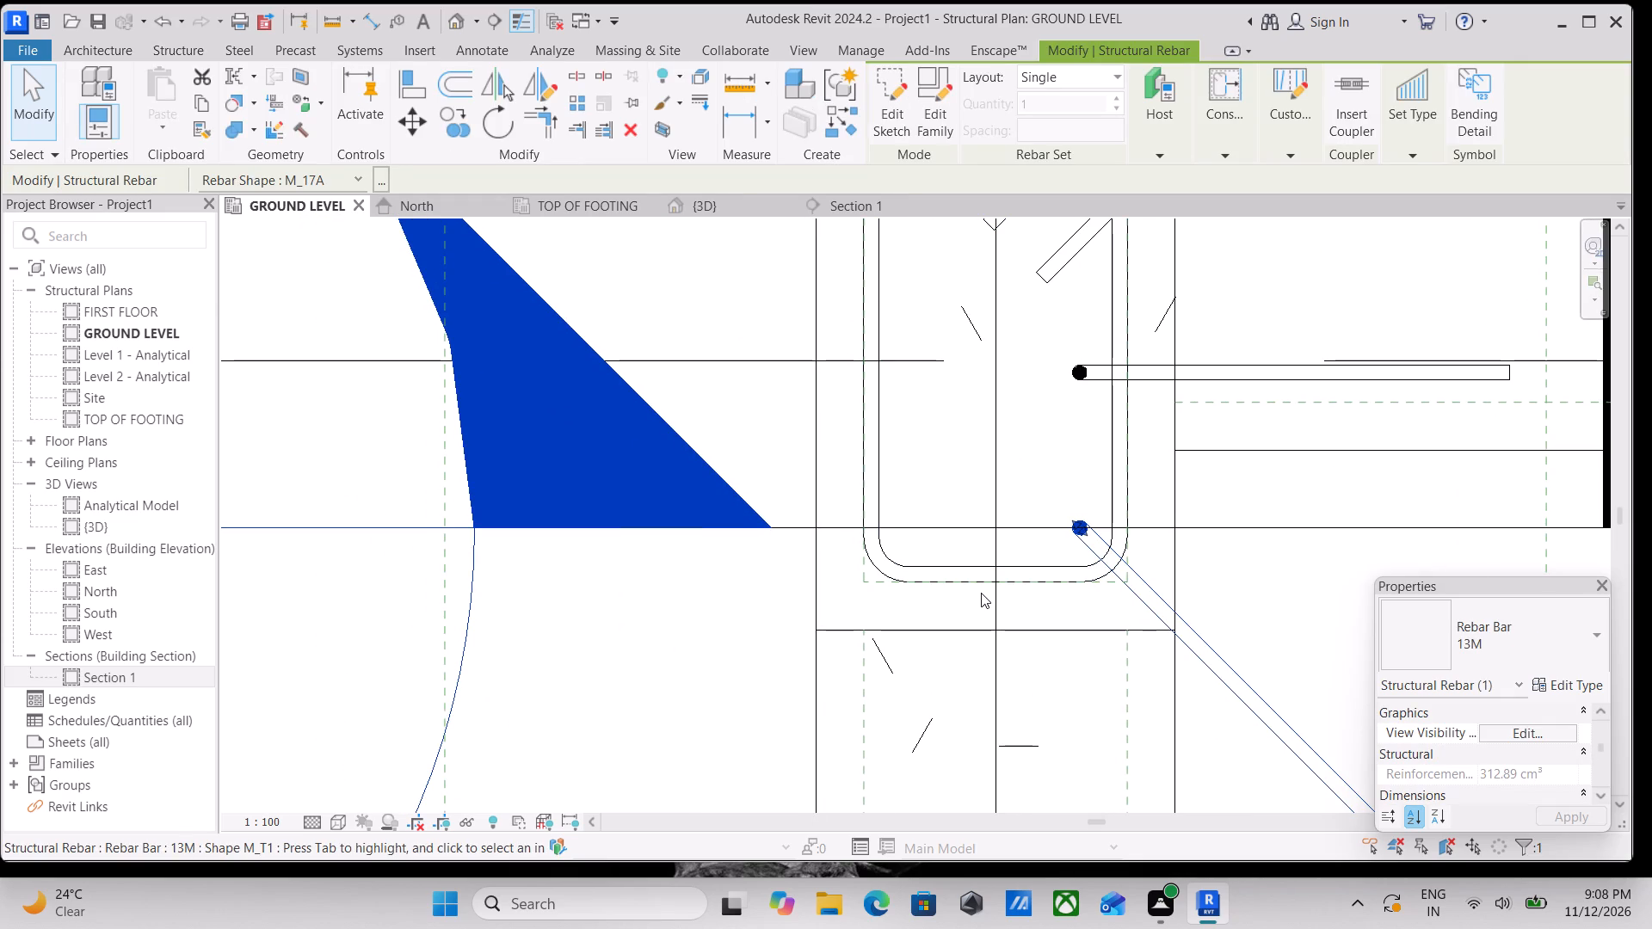
{"action": "type", "text": "DM"}
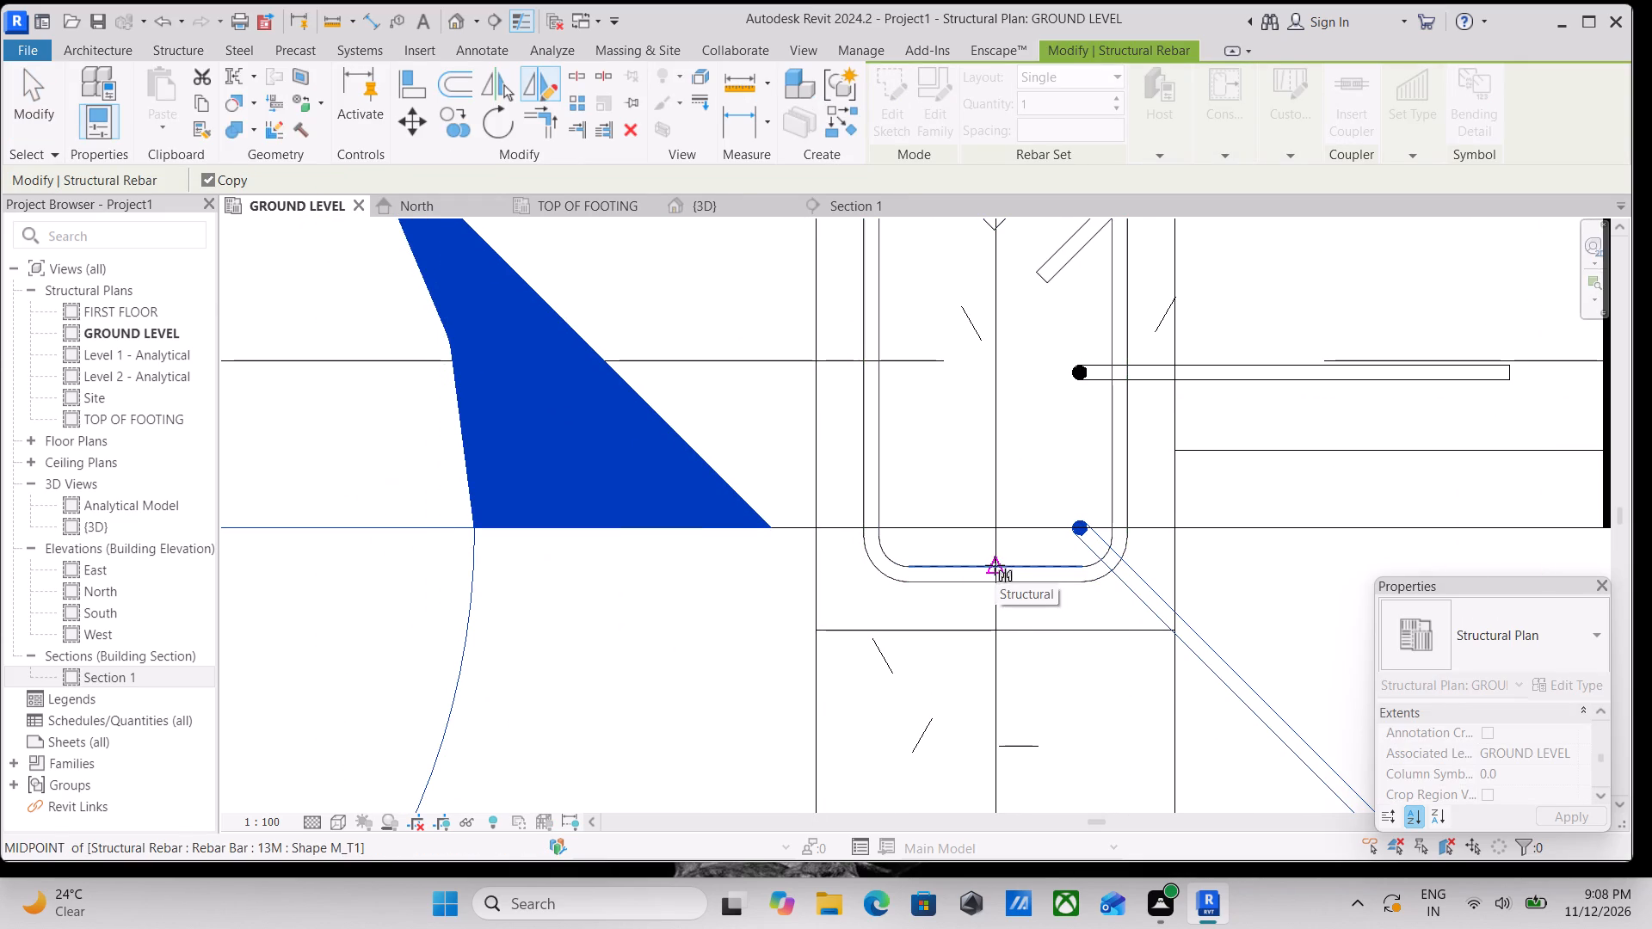
{"action": "left_click", "coordinate": [995, 565]}
{"action": "left_click", "coordinate": [1004, 659]}
{"action": "scroll", "coordinate": [1004, 659], "scroll_direction": "down", "scroll_amount": 1}
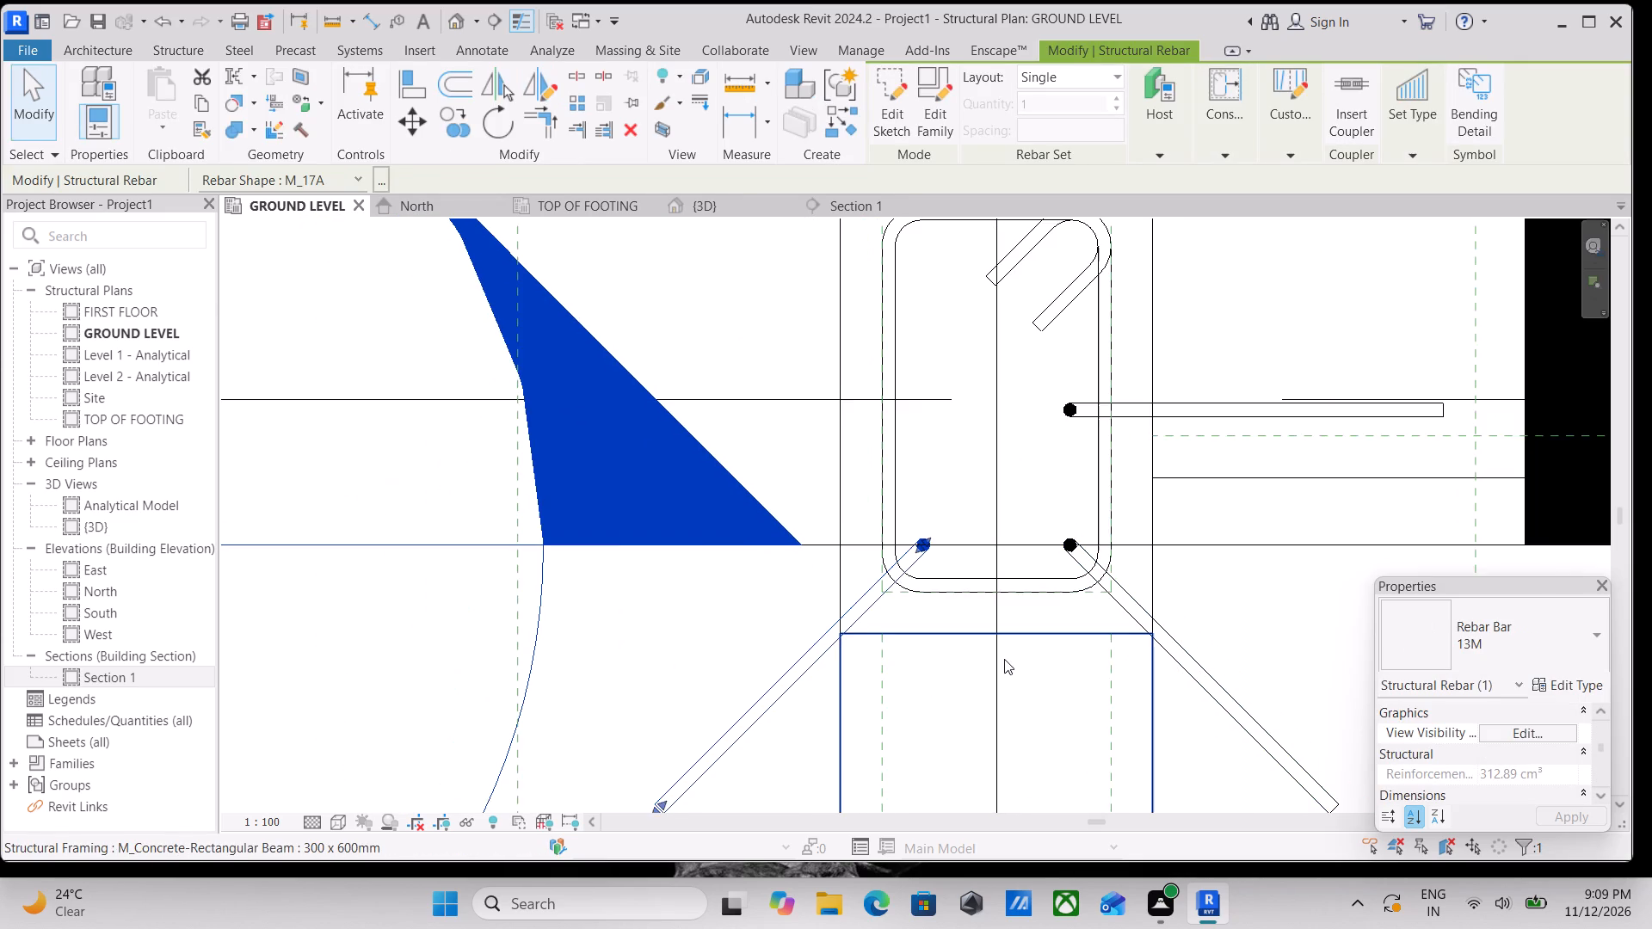
{"action": "middle_click", "coordinate": [1004, 659]}
{"action": "key", "text": "Escape"}
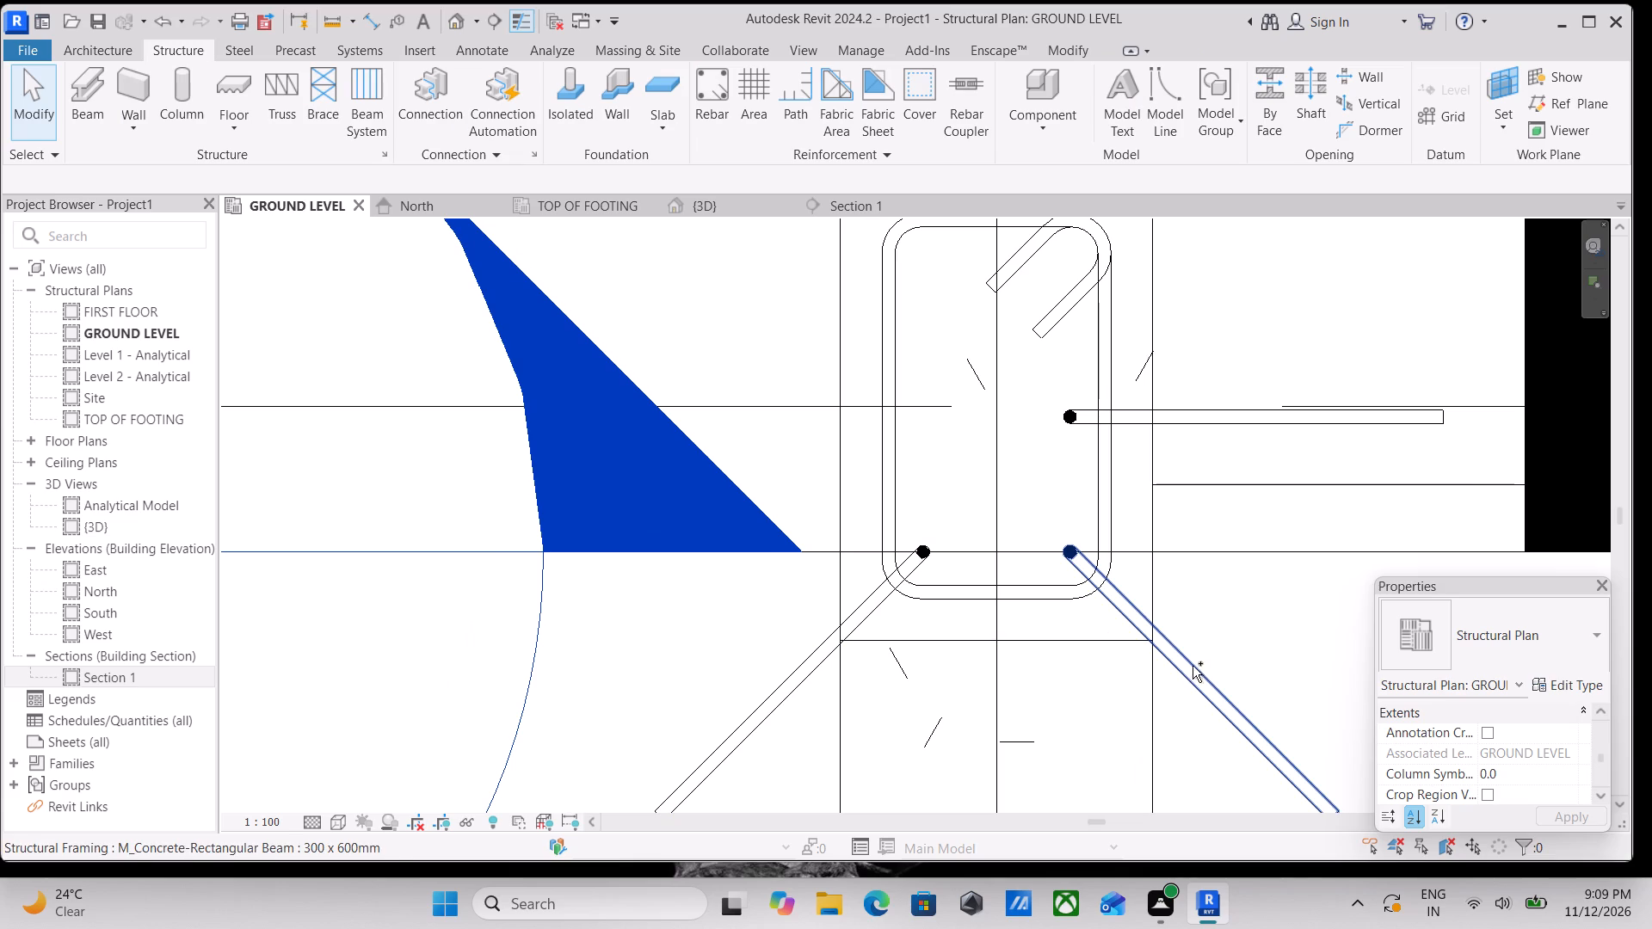
Mirror copies of both lower diagonal bars across the tie's horizontal centreline along grid A to fill the two upper corners.
{"action": "left_click", "coordinate": [1191, 654], "text": "ctrl"}
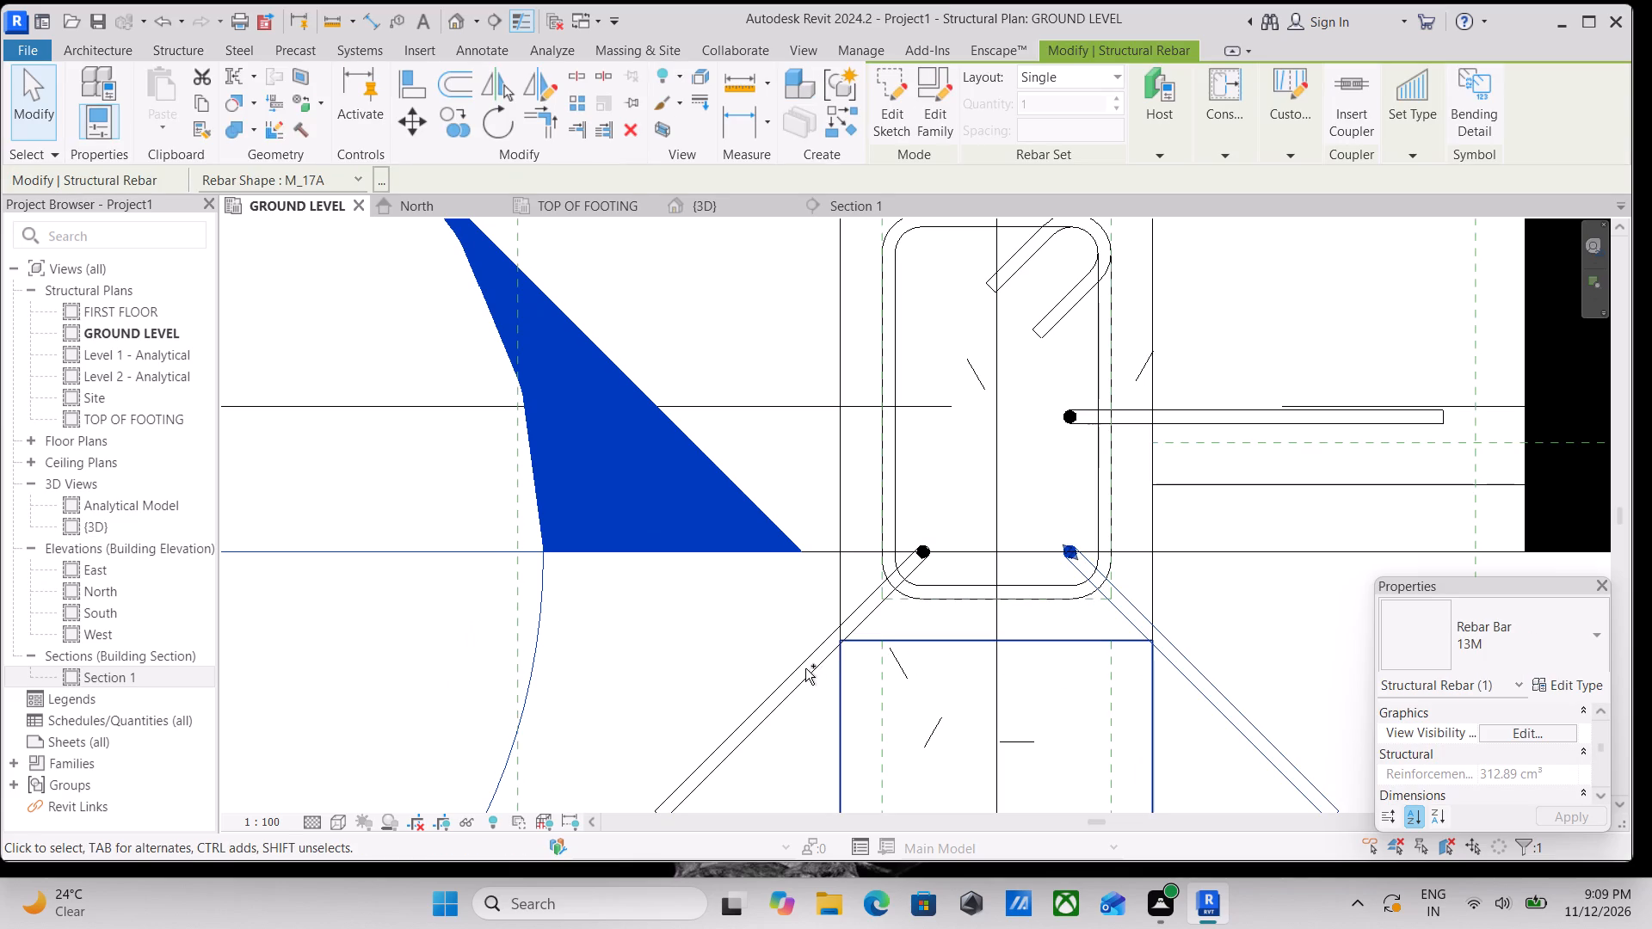
{"action": "left_click", "coordinate": [805, 668], "text": "ctrl"}
{"action": "middle_click_drag", "start_coordinate": [961, 520], "coordinate": [956, 588]}
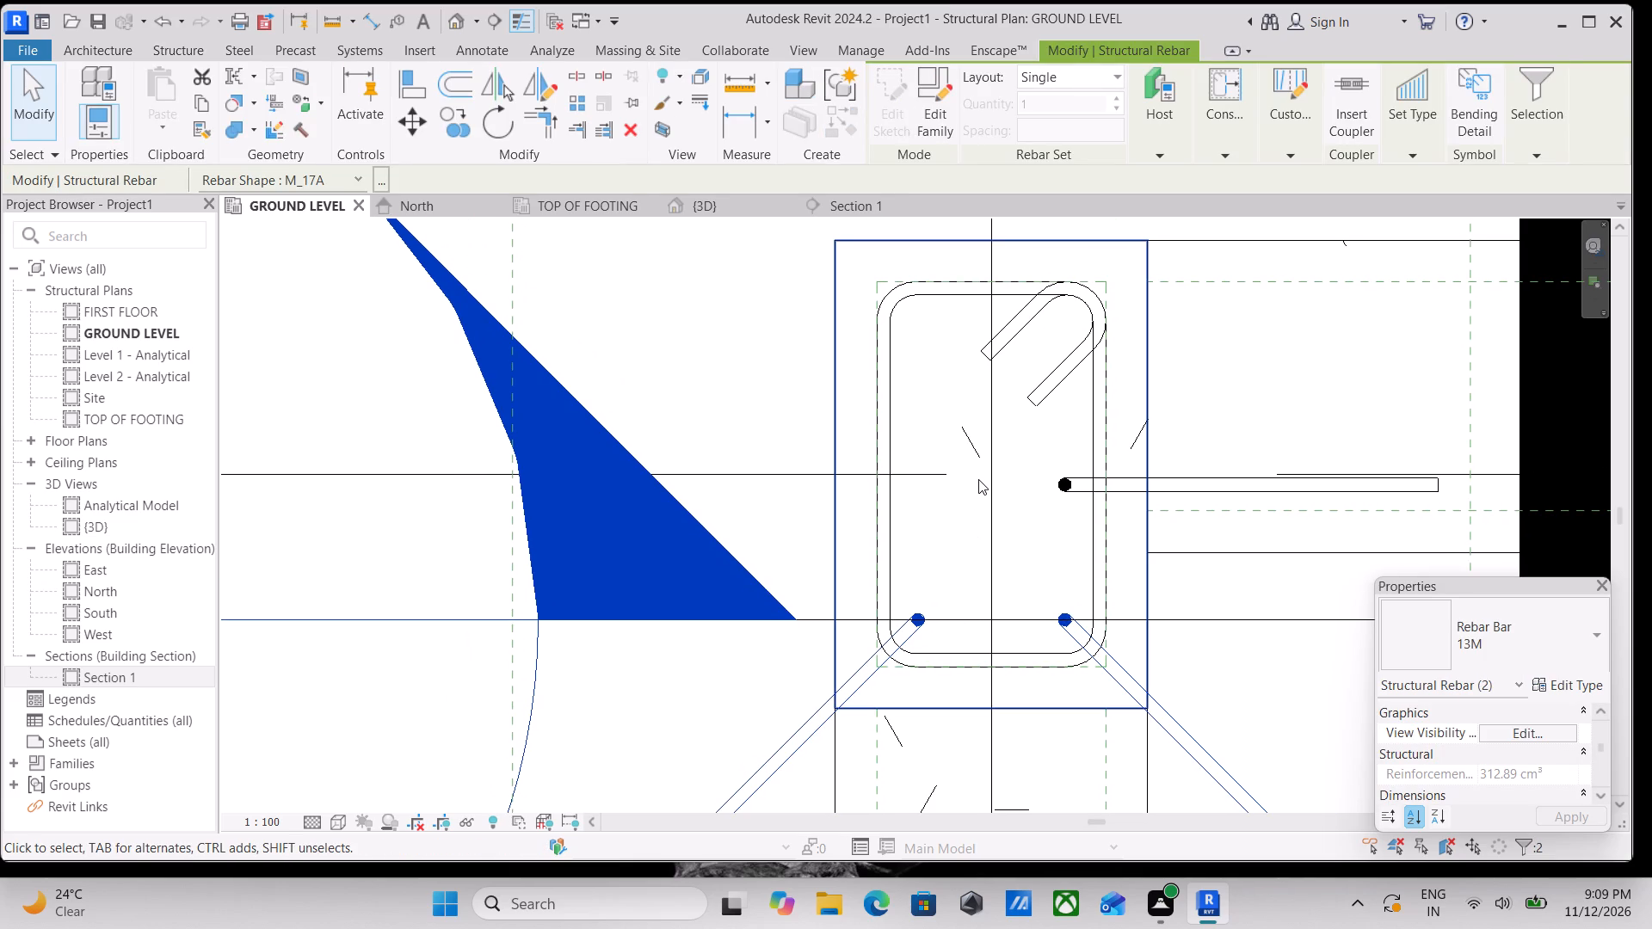
{"action": "type", "text": "DM"}
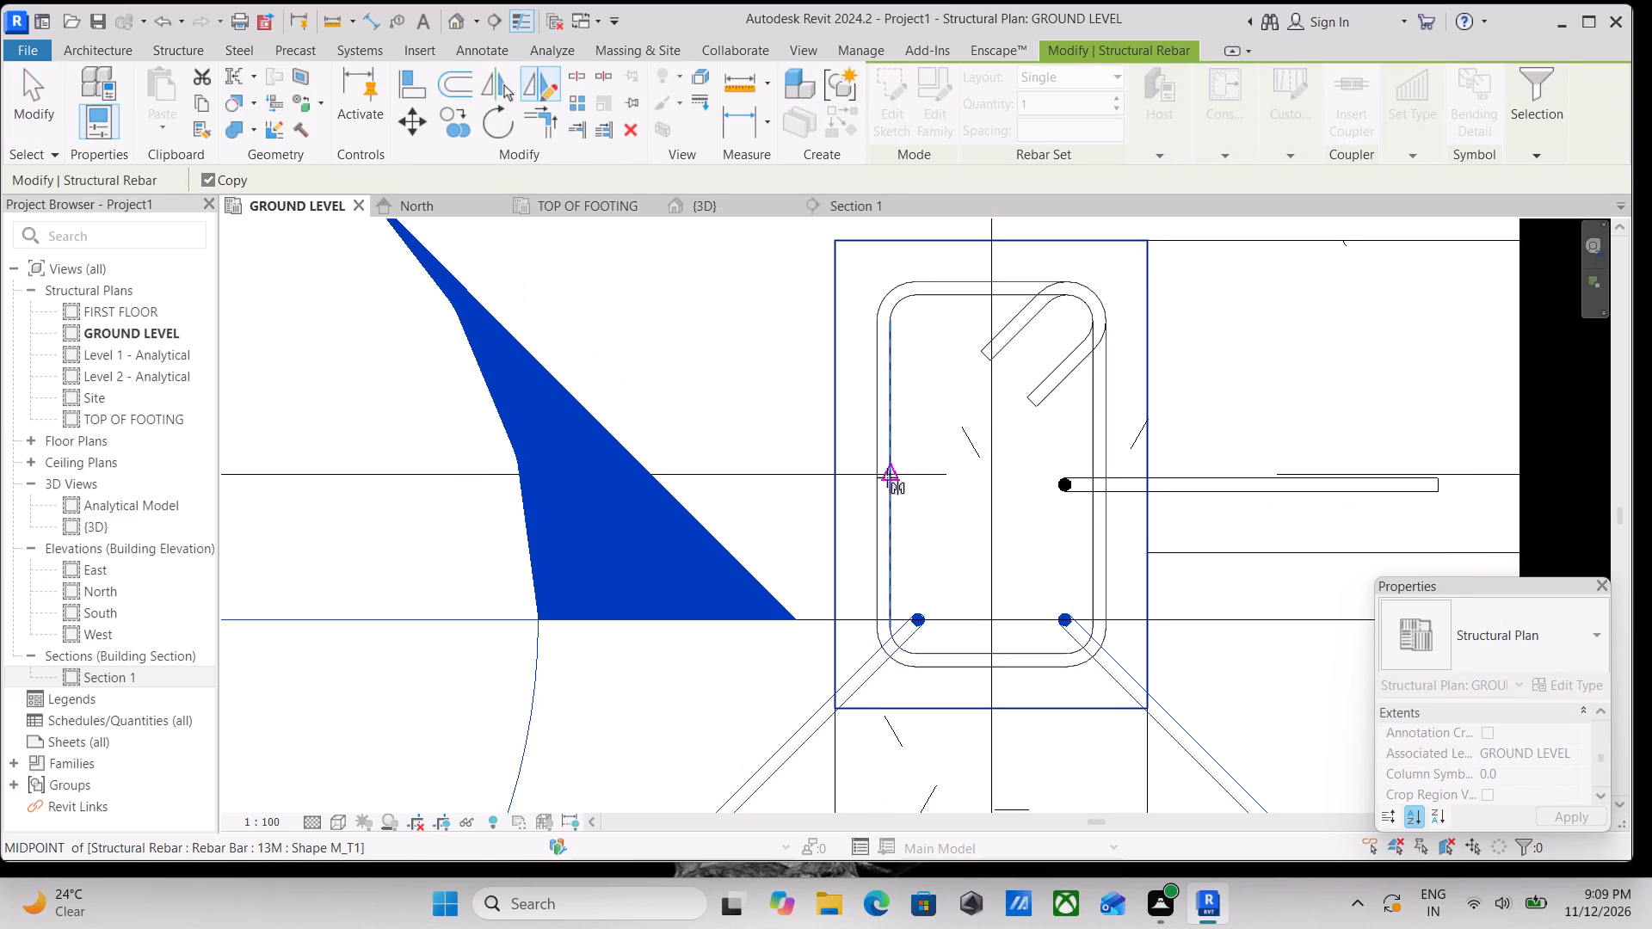
{"action": "left_click", "coordinate": [891, 477]}
{"action": "left_click", "coordinate": [736, 481]}
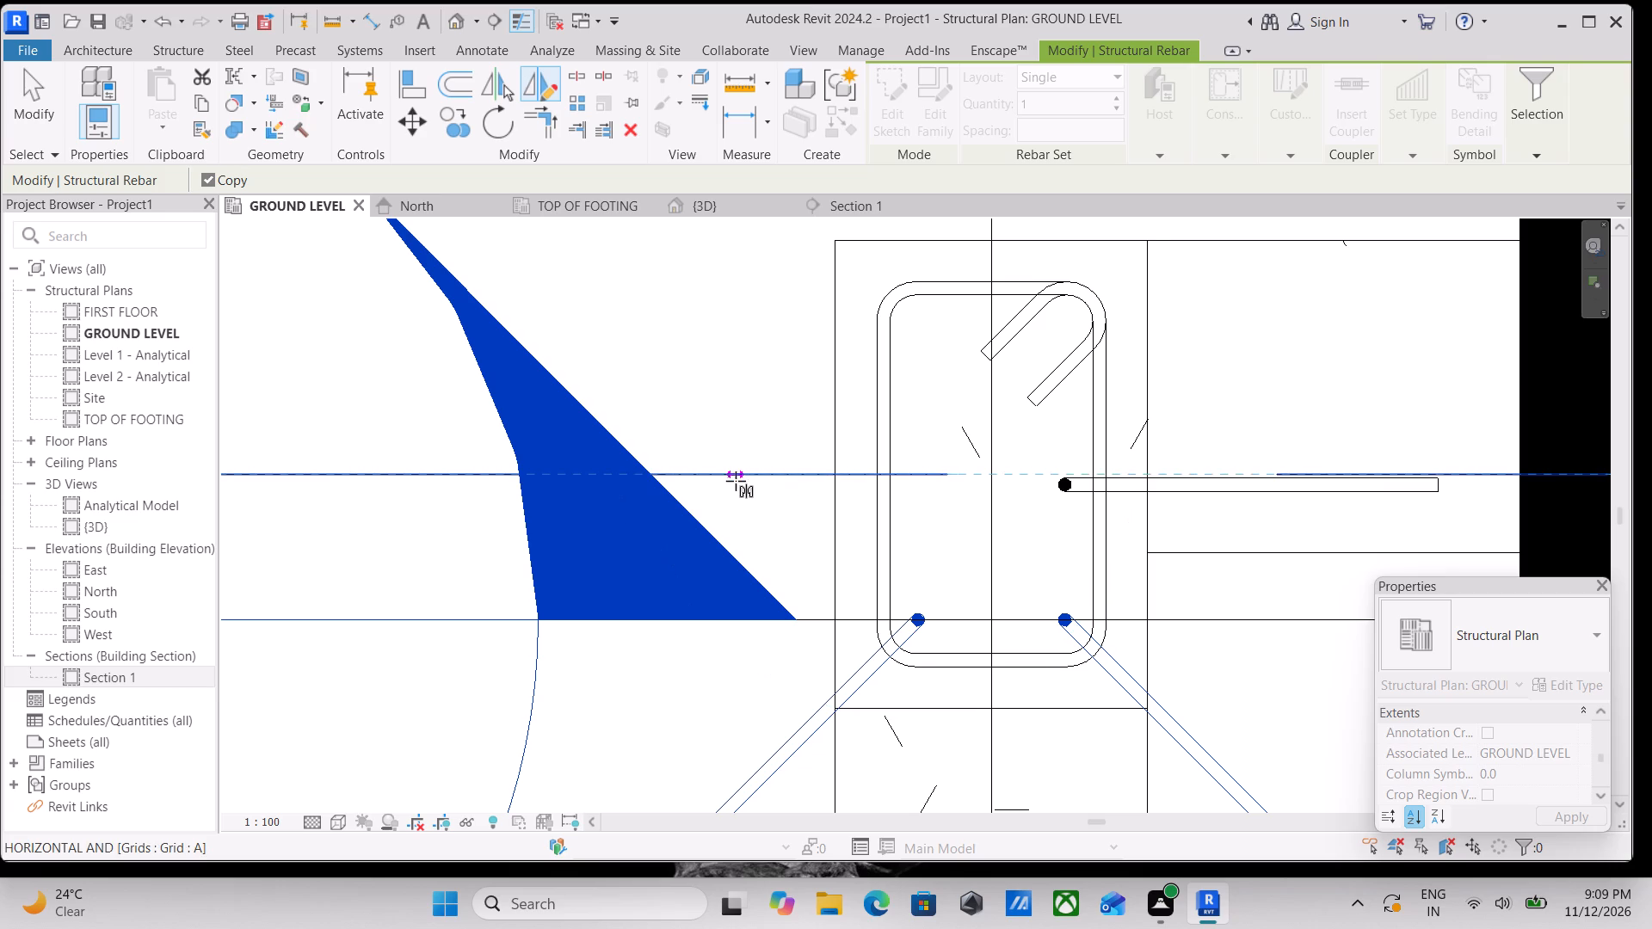
{"action": "middle_click_drag", "start_coordinate": [737, 482], "coordinate": [737, 496]}
{"action": "key", "text": "Escape"}
{"action": "key", "text": "Escape"}
{"action": "scroll", "coordinate": [1138, 534], "scroll_direction": "up", "scroll_amount": 1}
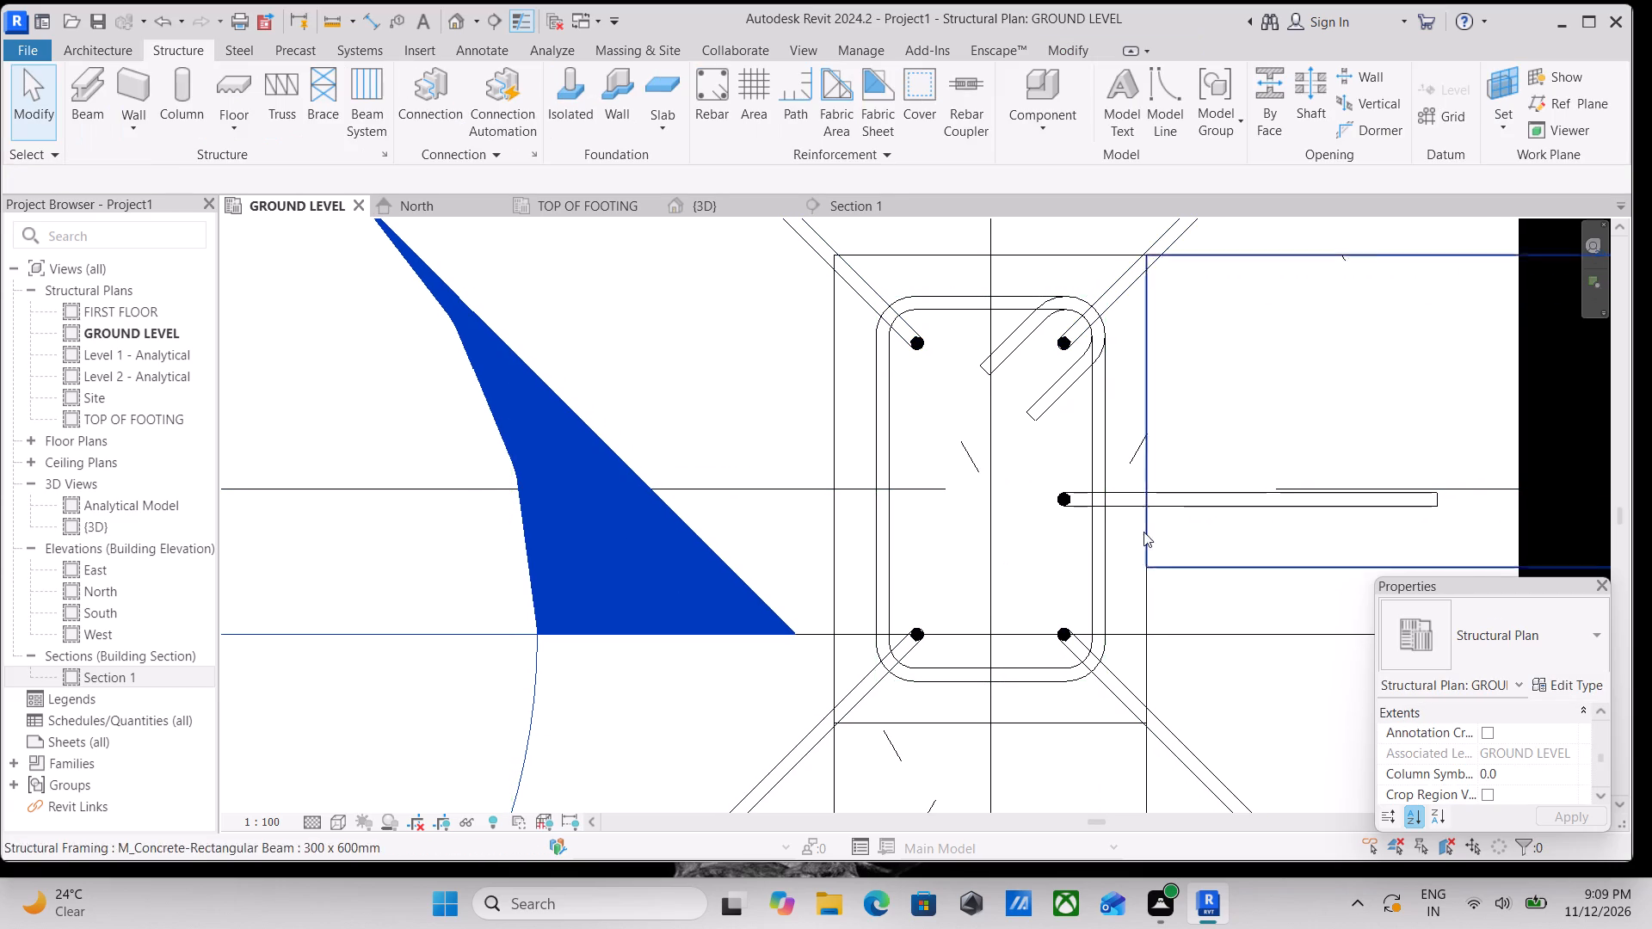
Mirror a copy of the mid-depth M_17A bar across the column's vertical centreline along grid 1 to the tie's opposite long side.
{"action": "left_click", "coordinate": [1178, 503]}
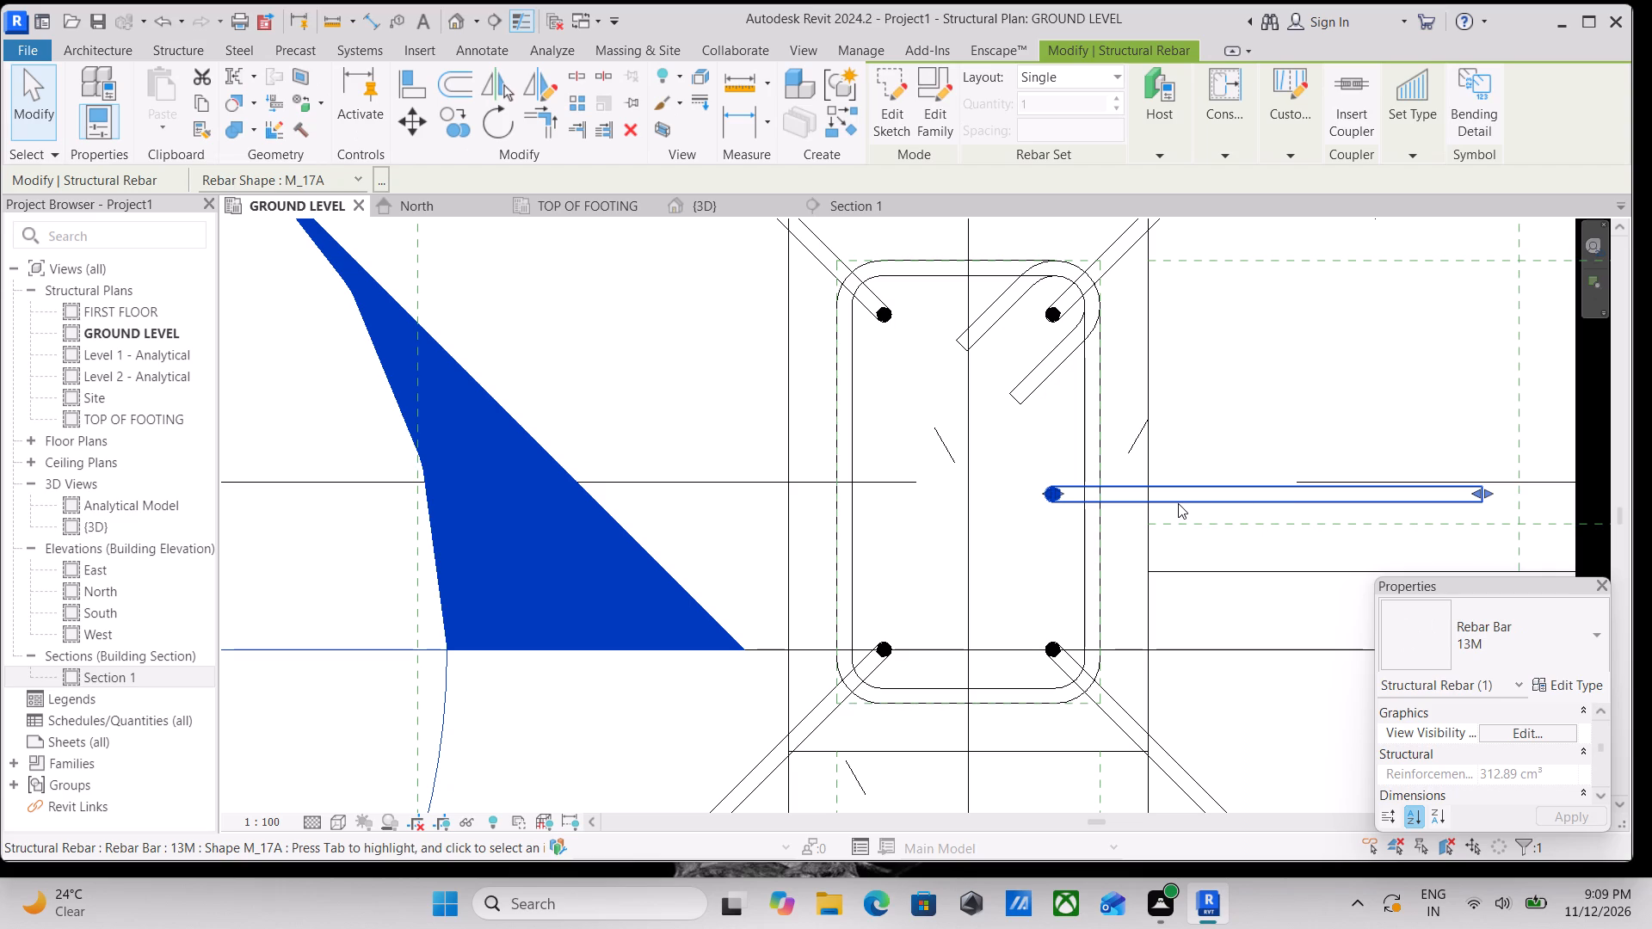
{"action": "scroll", "coordinate": [1184, 500], "scroll_direction": "down", "scroll_amount": 2}
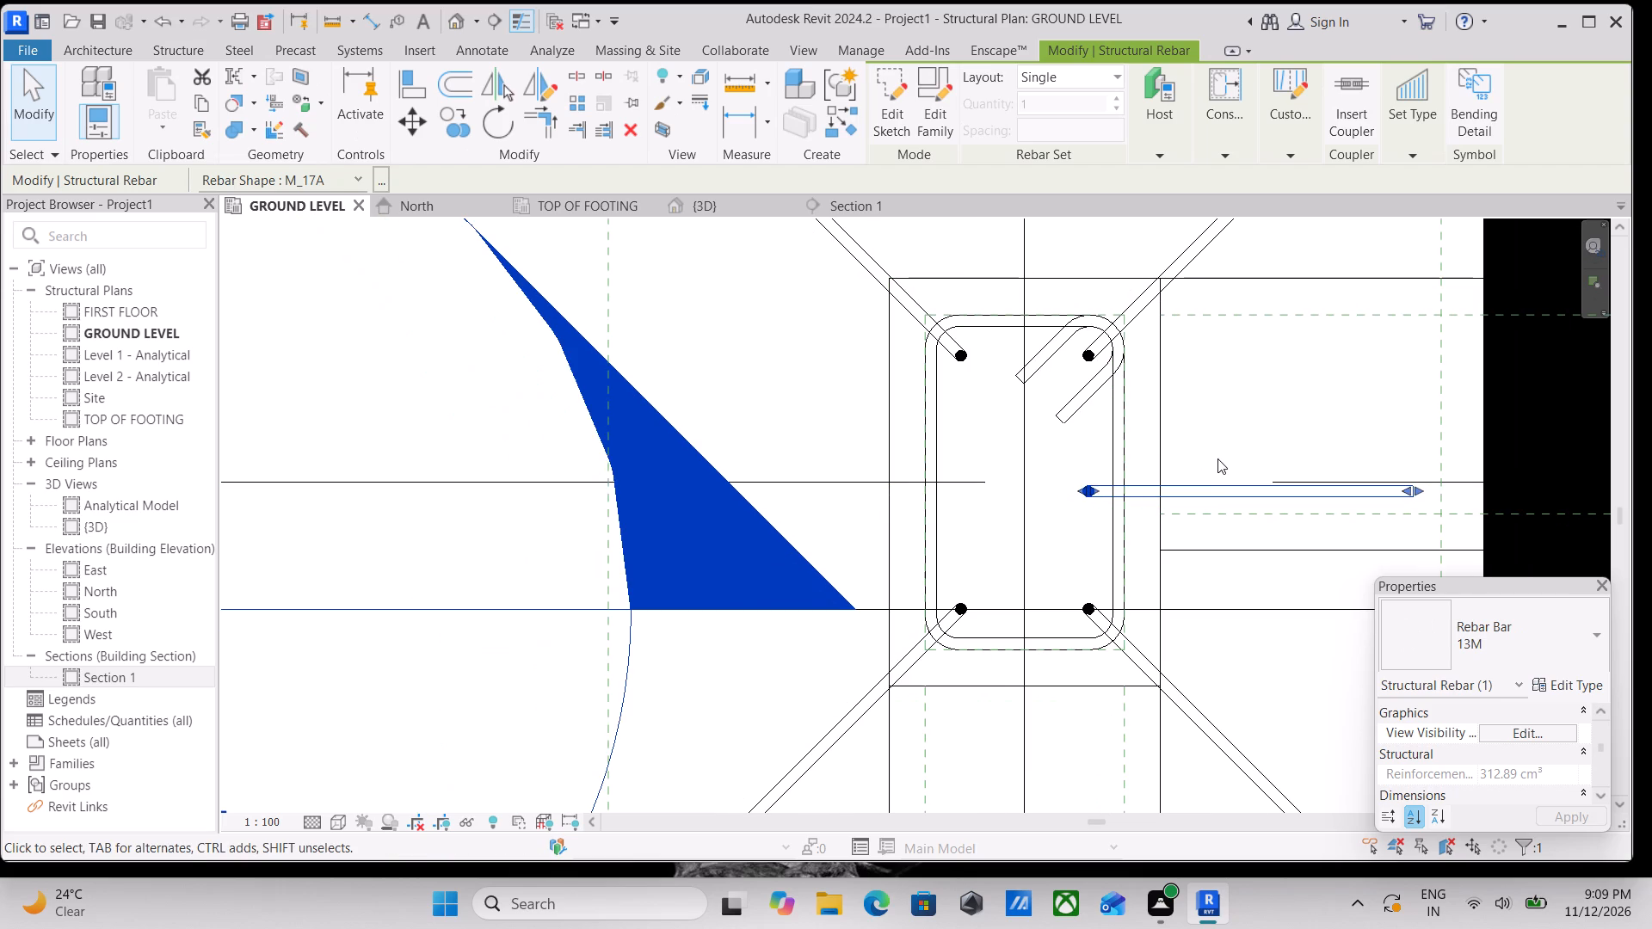
{"action": "scroll", "coordinate": [1198, 468], "scroll_direction": "up", "scroll_amount": 2}
{"action": "middle_click_drag", "start_coordinate": [1198, 468], "coordinate": [1178, 470]}
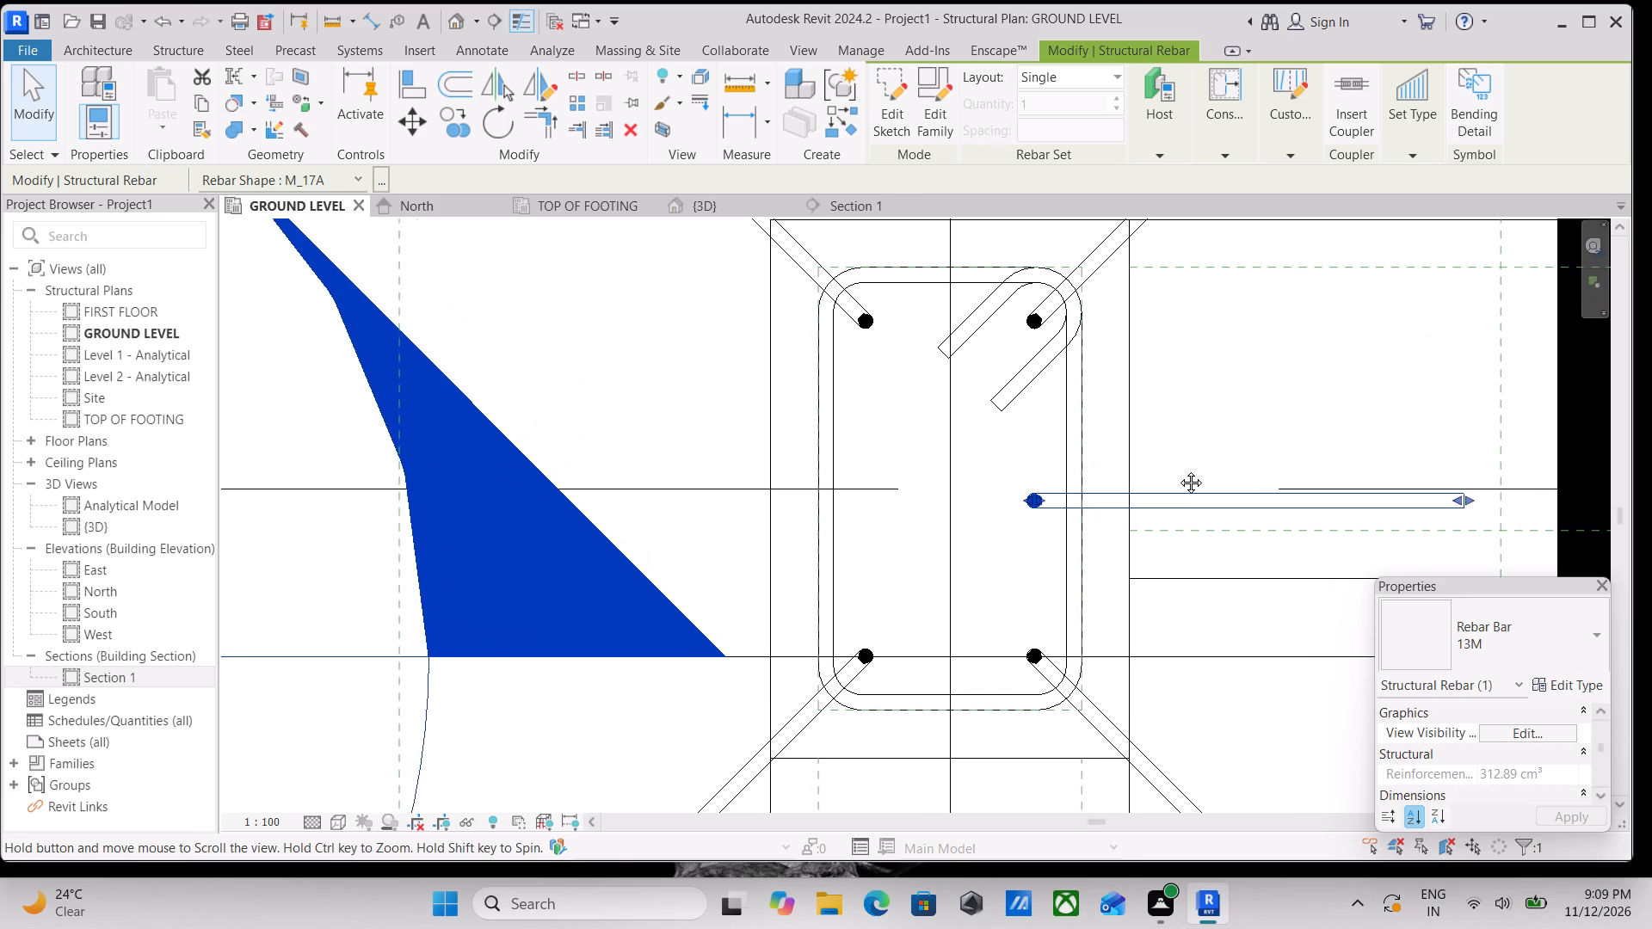
{"action": "middle_click_drag", "start_coordinate": [1178, 470], "coordinate": [1171, 470]}
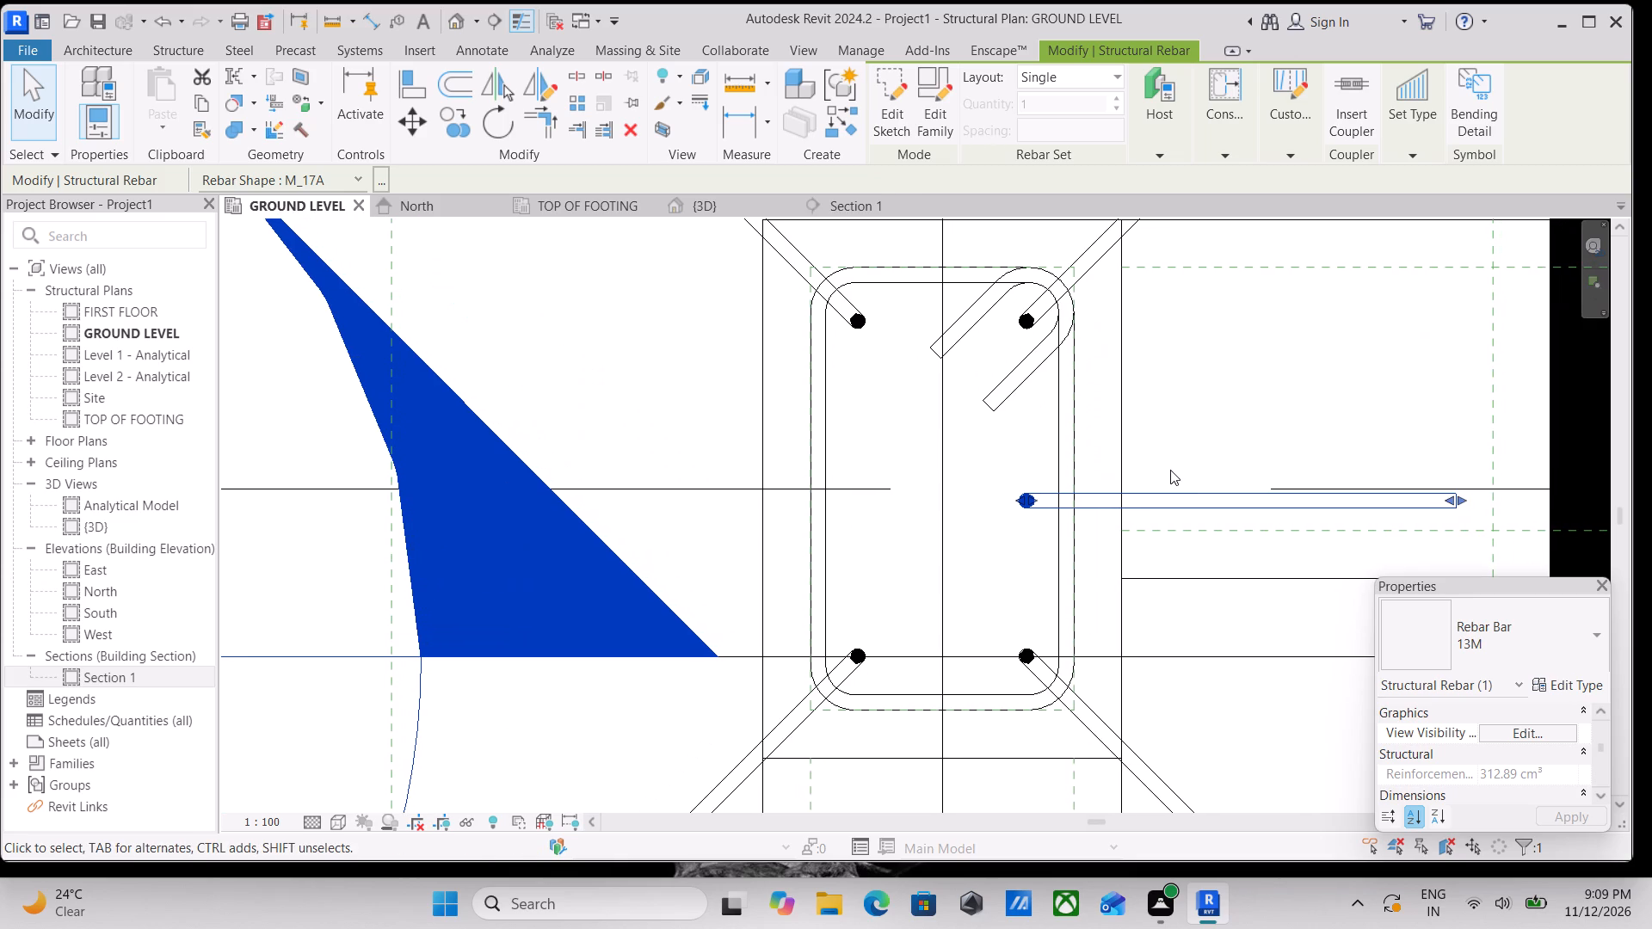
{"action": "scroll", "coordinate": [1041, 500], "scroll_direction": "up", "scroll_amount": 1}
{"action": "middle_click_drag", "start_coordinate": [1063, 527], "coordinate": [1160, 572]}
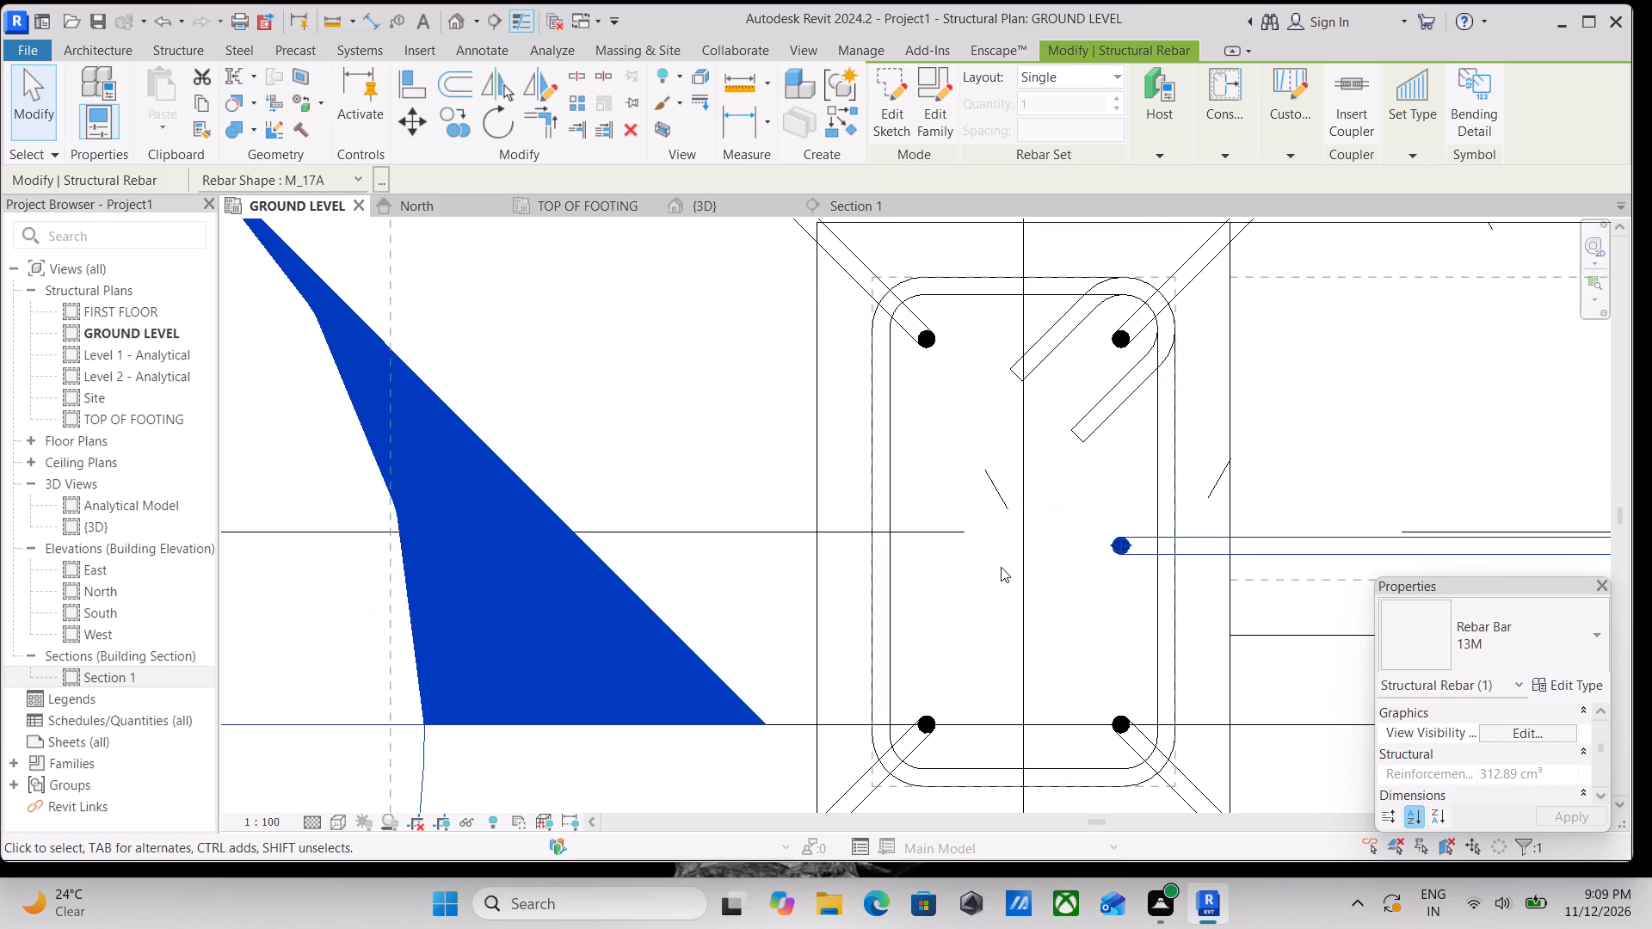
{"action": "type", "text": "DM"}
{"action": "middle_click_drag", "start_coordinate": [999, 562], "coordinate": [1022, 393]}
{"action": "scroll", "coordinate": [1016, 428], "scroll_direction": "down", "scroll_amount": 1}
{"action": "scroll", "coordinate": [1030, 410], "scroll_direction": "up", "scroll_amount": 1}
{"action": "left_click", "coordinate": [1043, 592]}
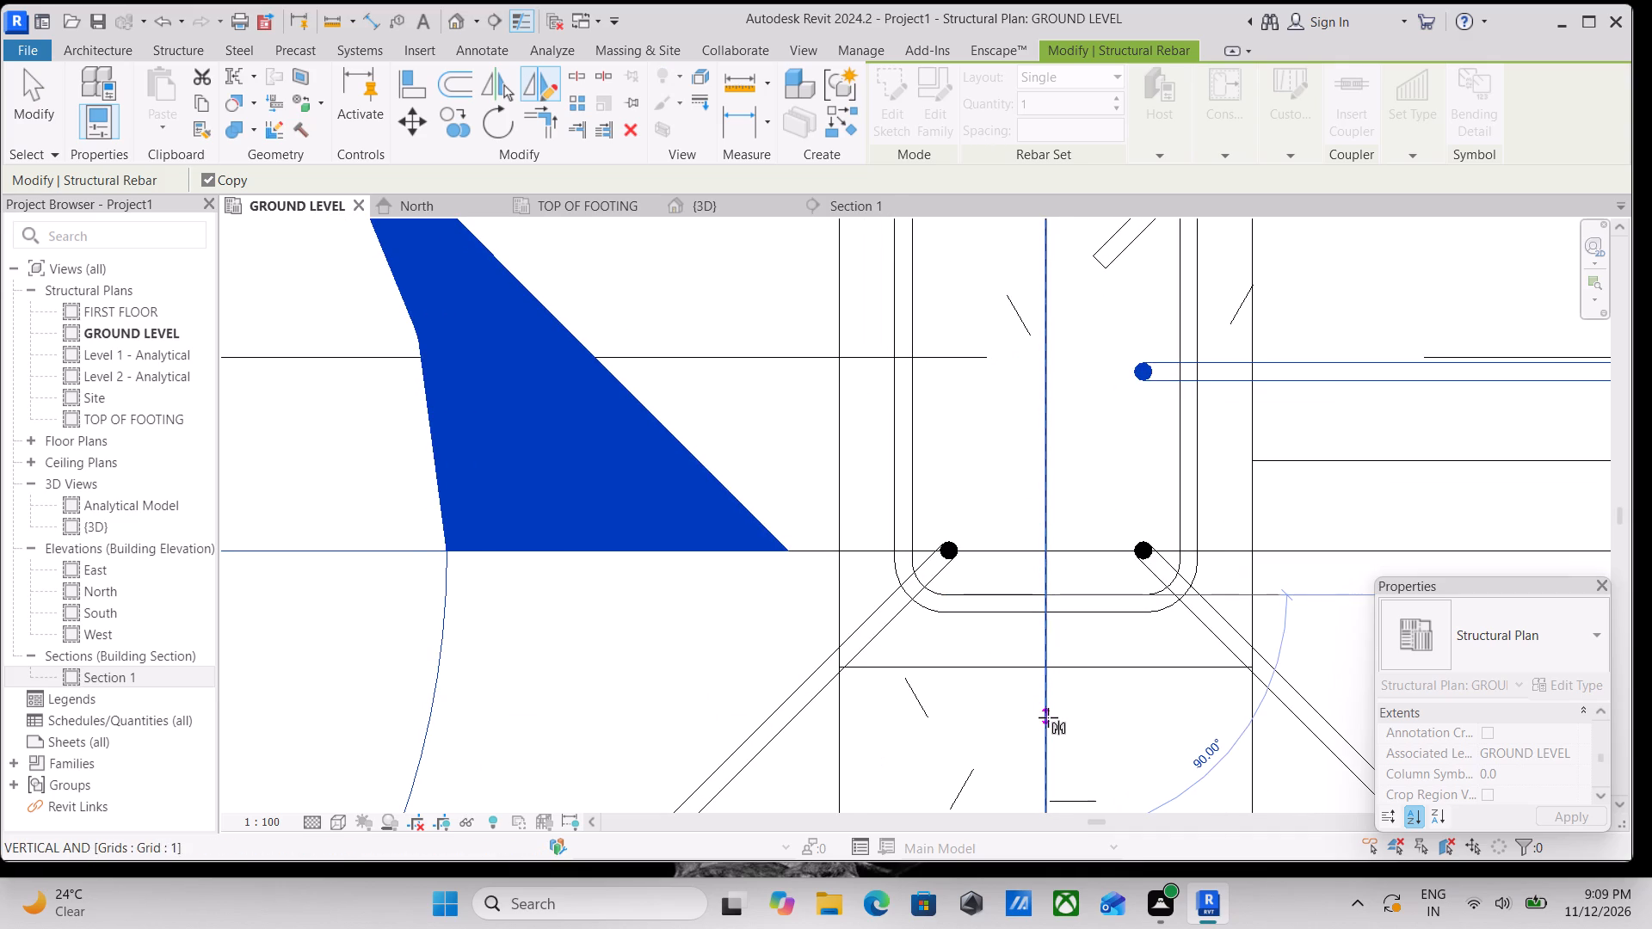
{"action": "left_click", "coordinate": [1048, 717]}
{"action": "scroll", "coordinate": [1048, 717], "scroll_direction": "down", "scroll_amount": 1}
{"action": "middle_click_drag", "start_coordinate": [1048, 717], "coordinate": [1051, 739]}
{"action": "key", "text": "Escape"}
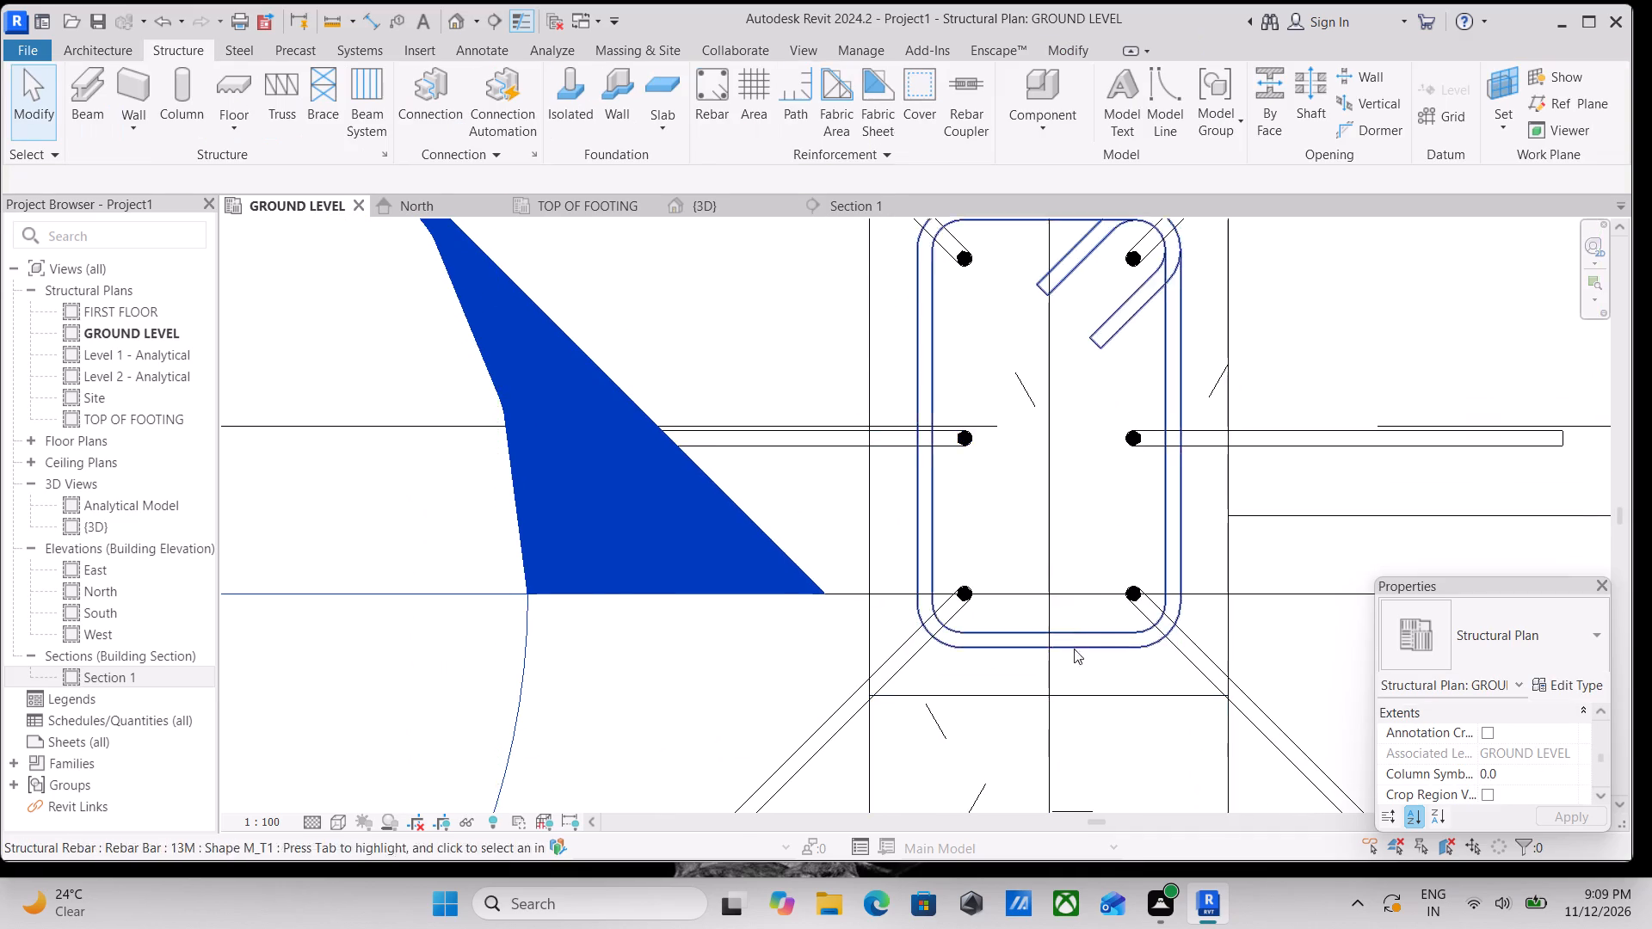
Review the view visibility states of both mid-depth M_17A bars and both lower diagonal M_17A bars in the ground level plan.
{"action": "key", "text": "Escape"}
{"action": "scroll", "coordinate": [1068, 613], "scroll_direction": "down", "scroll_amount": 2}
{"action": "scroll", "coordinate": [986, 518], "scroll_direction": "down", "scroll_amount": 3}
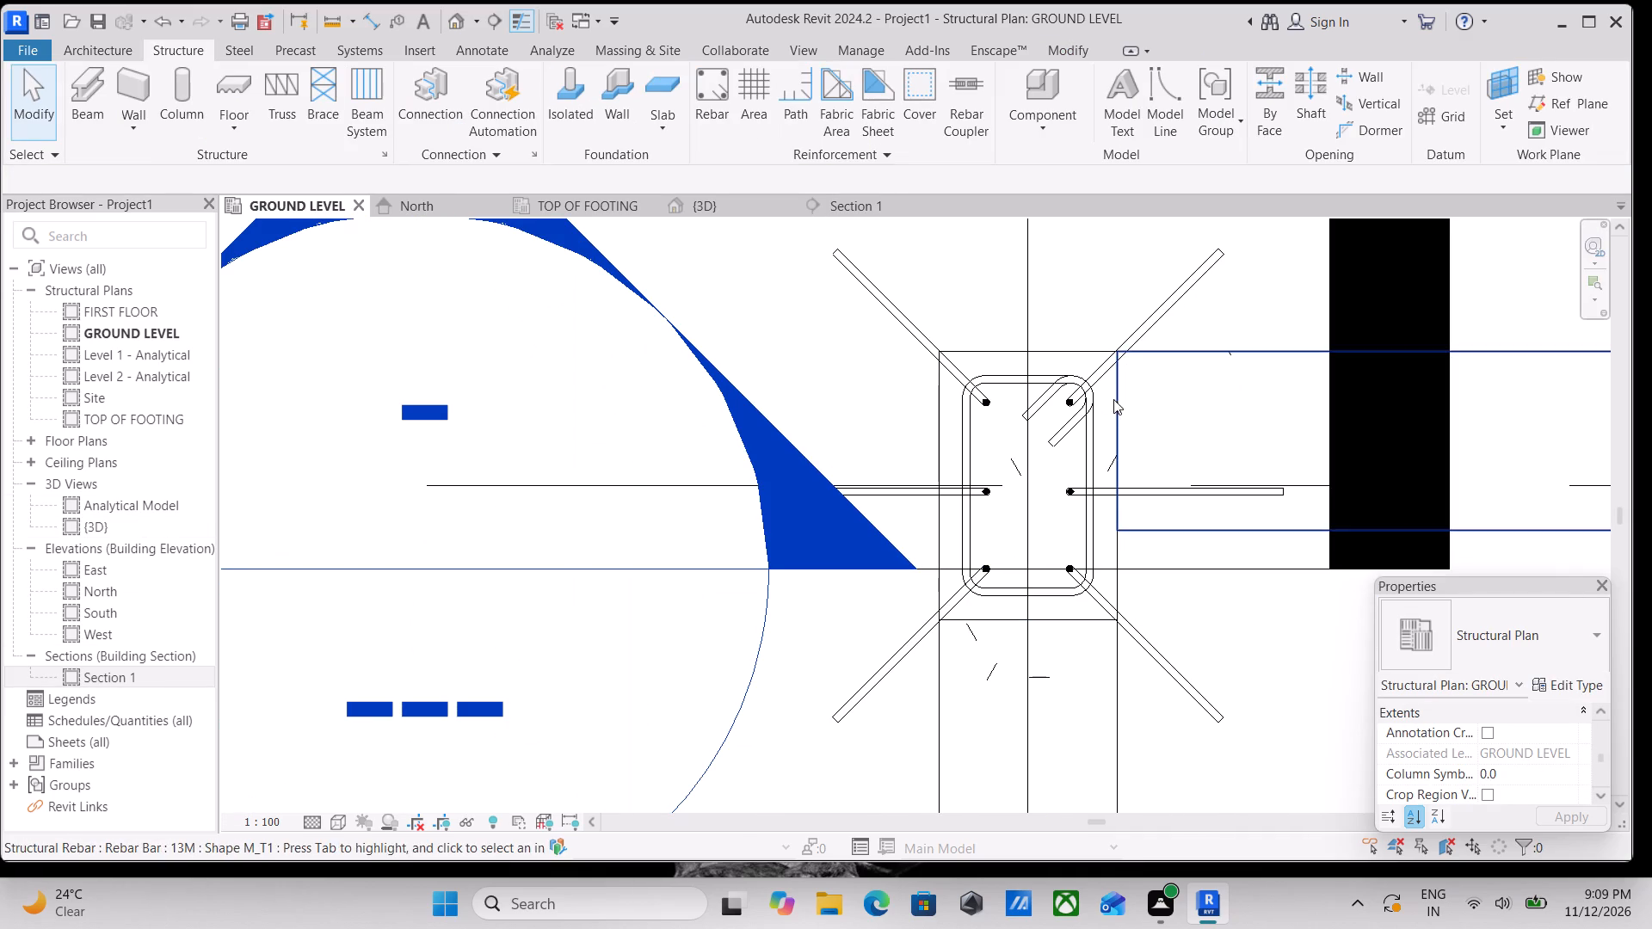
{"action": "left_click", "coordinate": [1139, 496]}
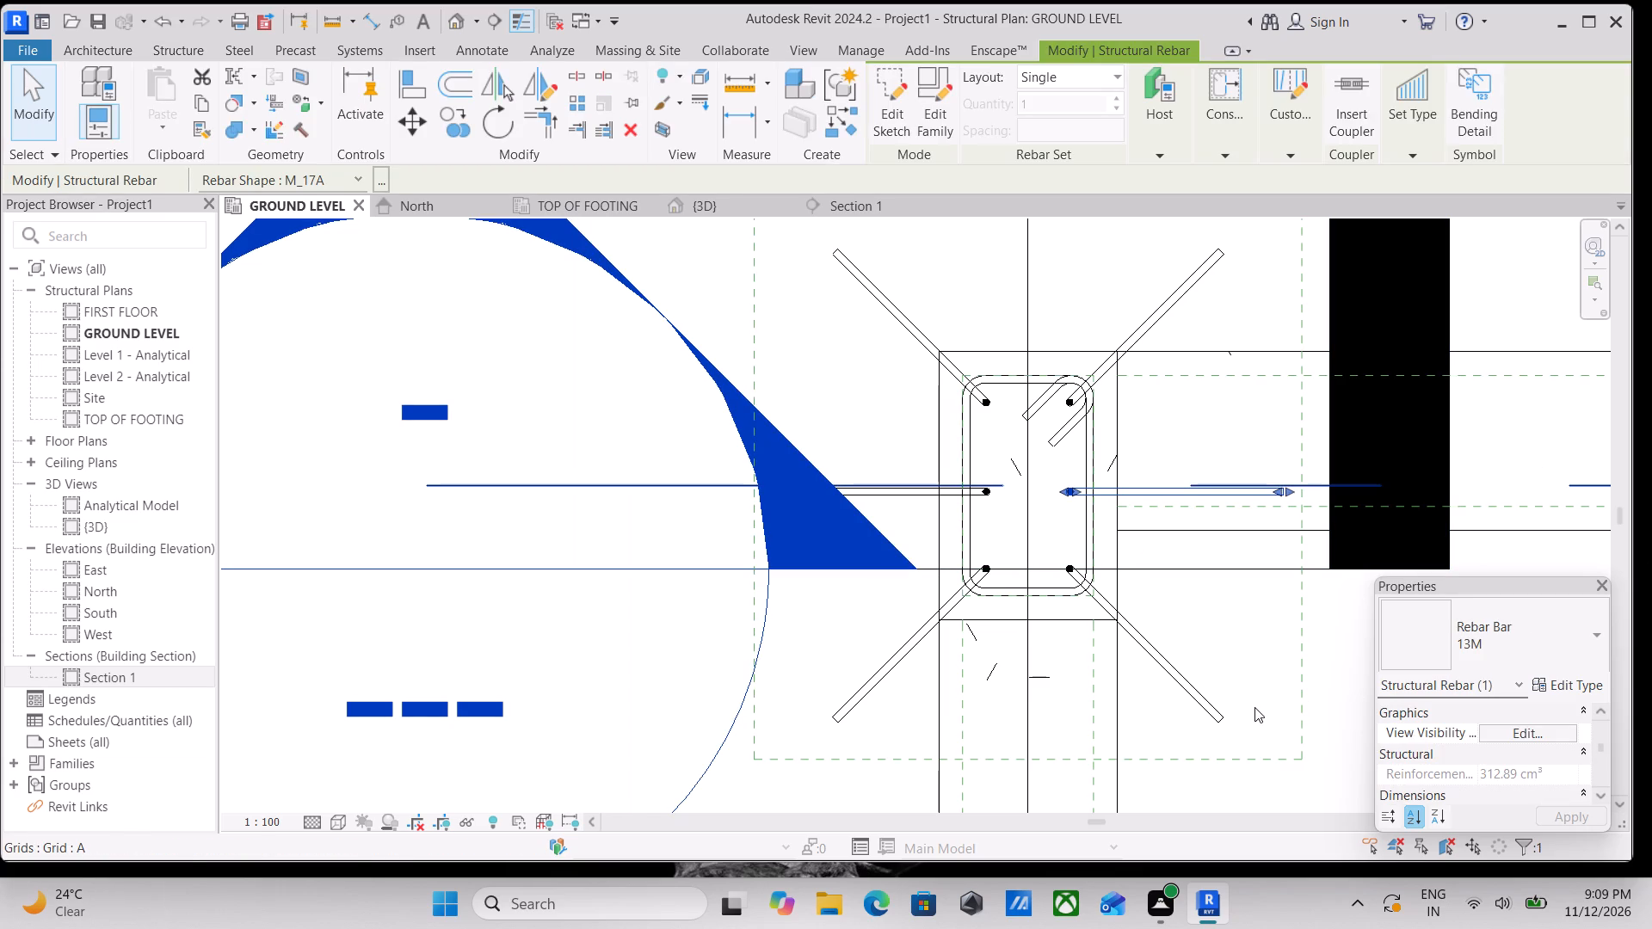
{"action": "left_click", "coordinate": [1511, 742]}
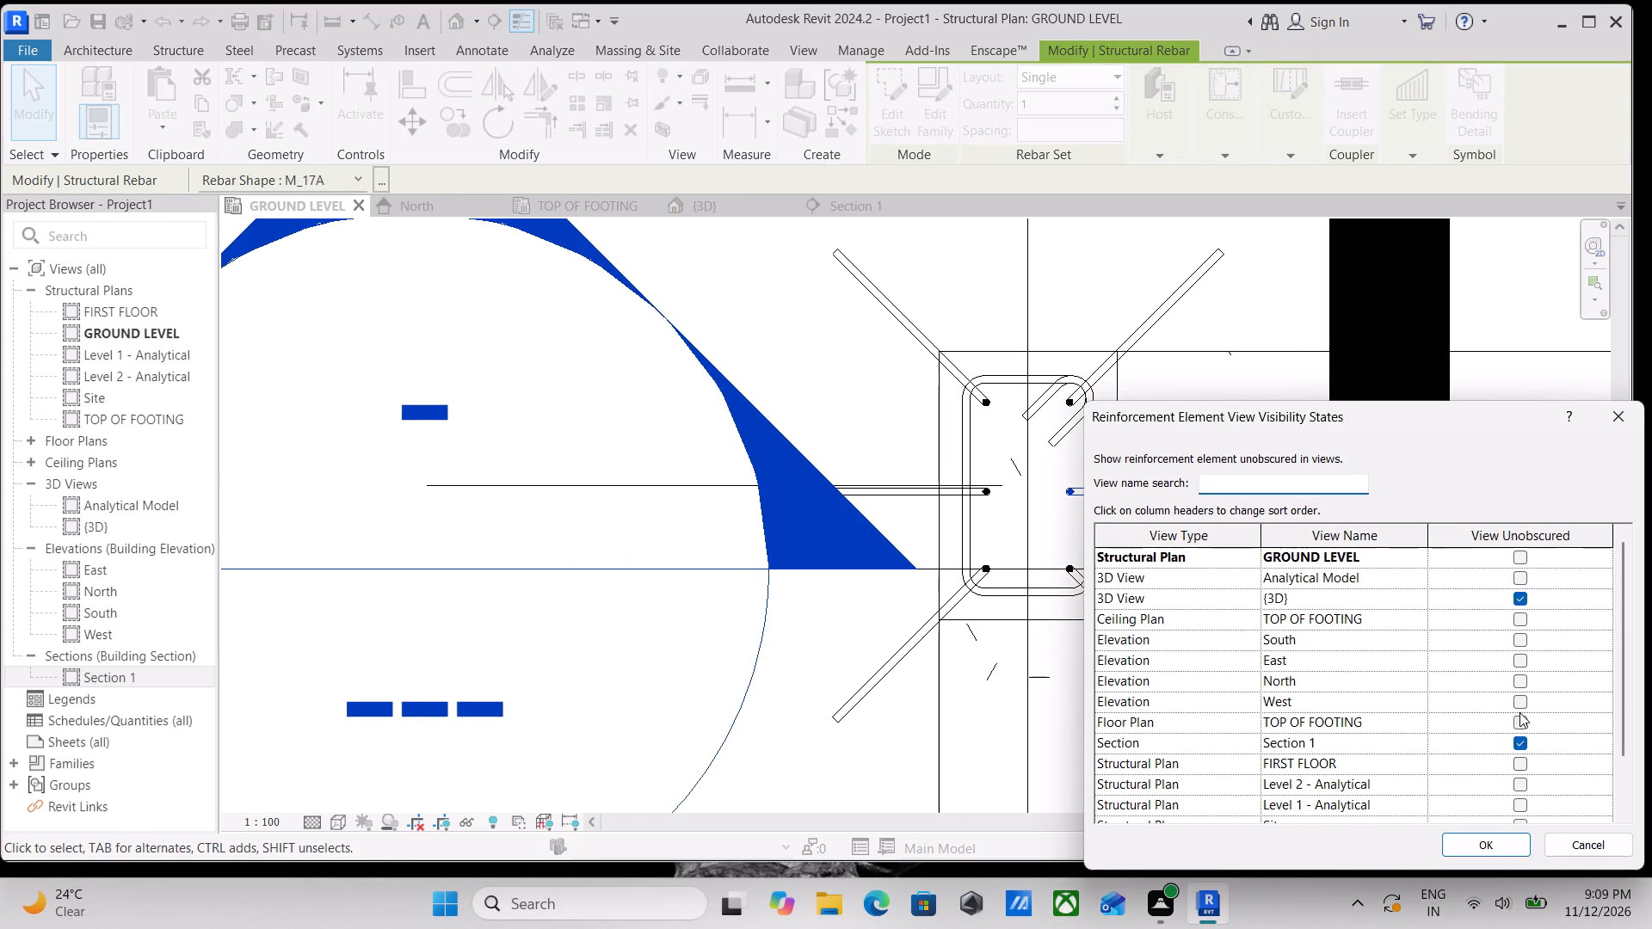
{"action": "left_click", "coordinate": [1481, 851]}
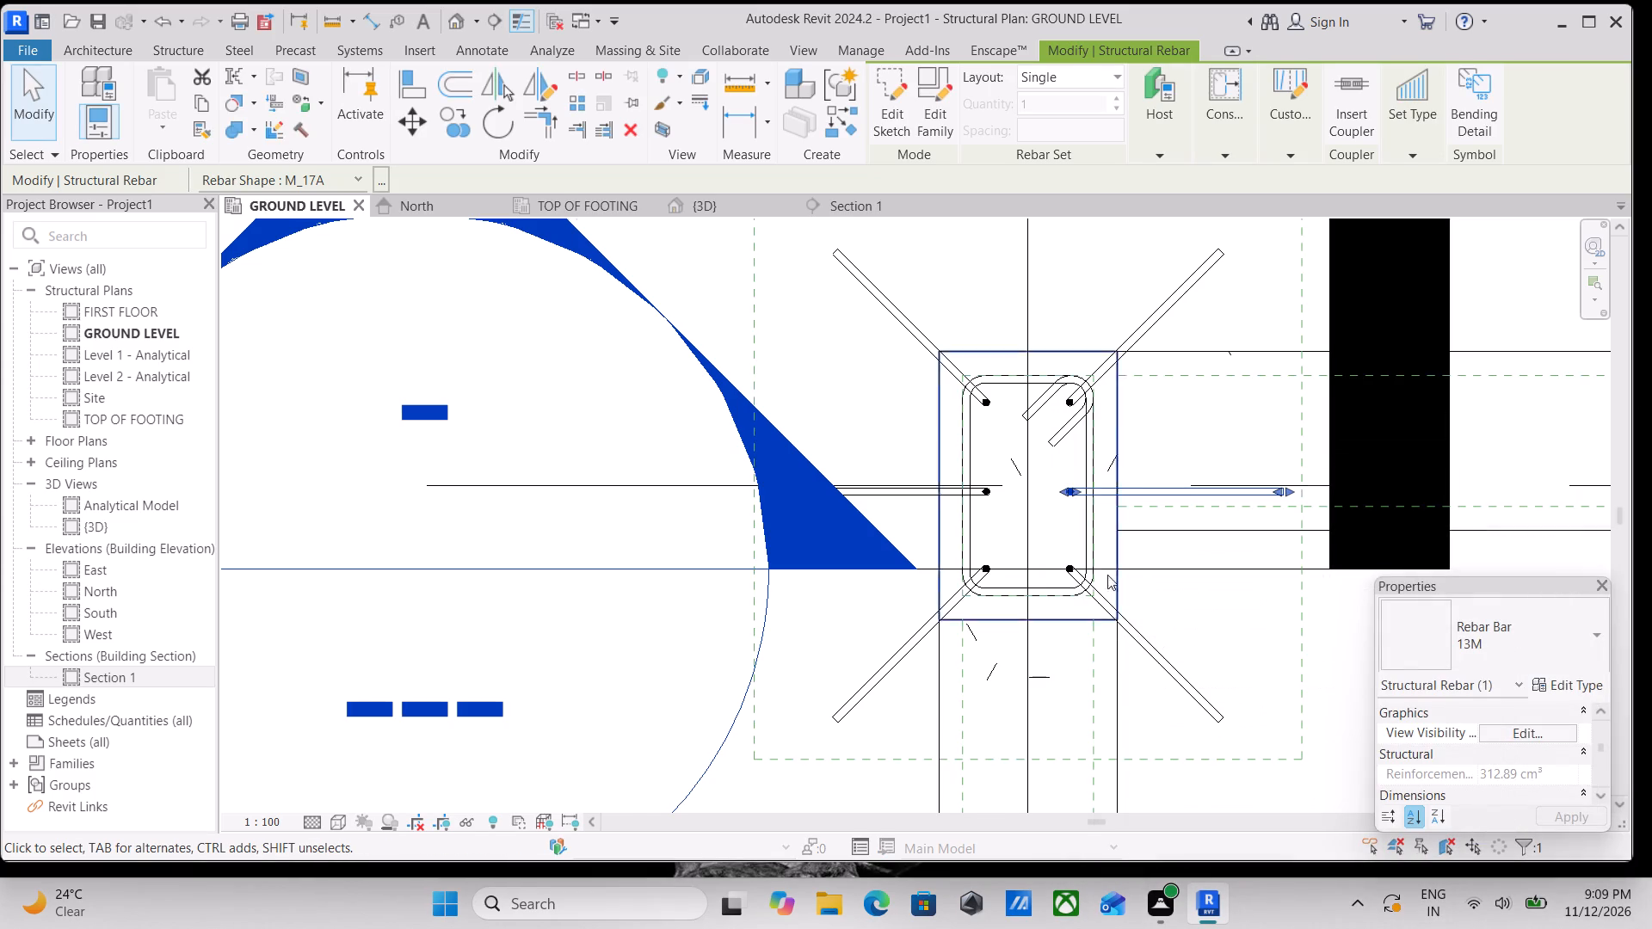
{"action": "scroll", "coordinate": [1008, 544], "scroll_direction": "up", "scroll_amount": 2}
{"action": "scroll", "coordinate": [891, 497], "scroll_direction": "up", "scroll_amount": 2}
{"action": "left_click", "coordinate": [885, 478]}
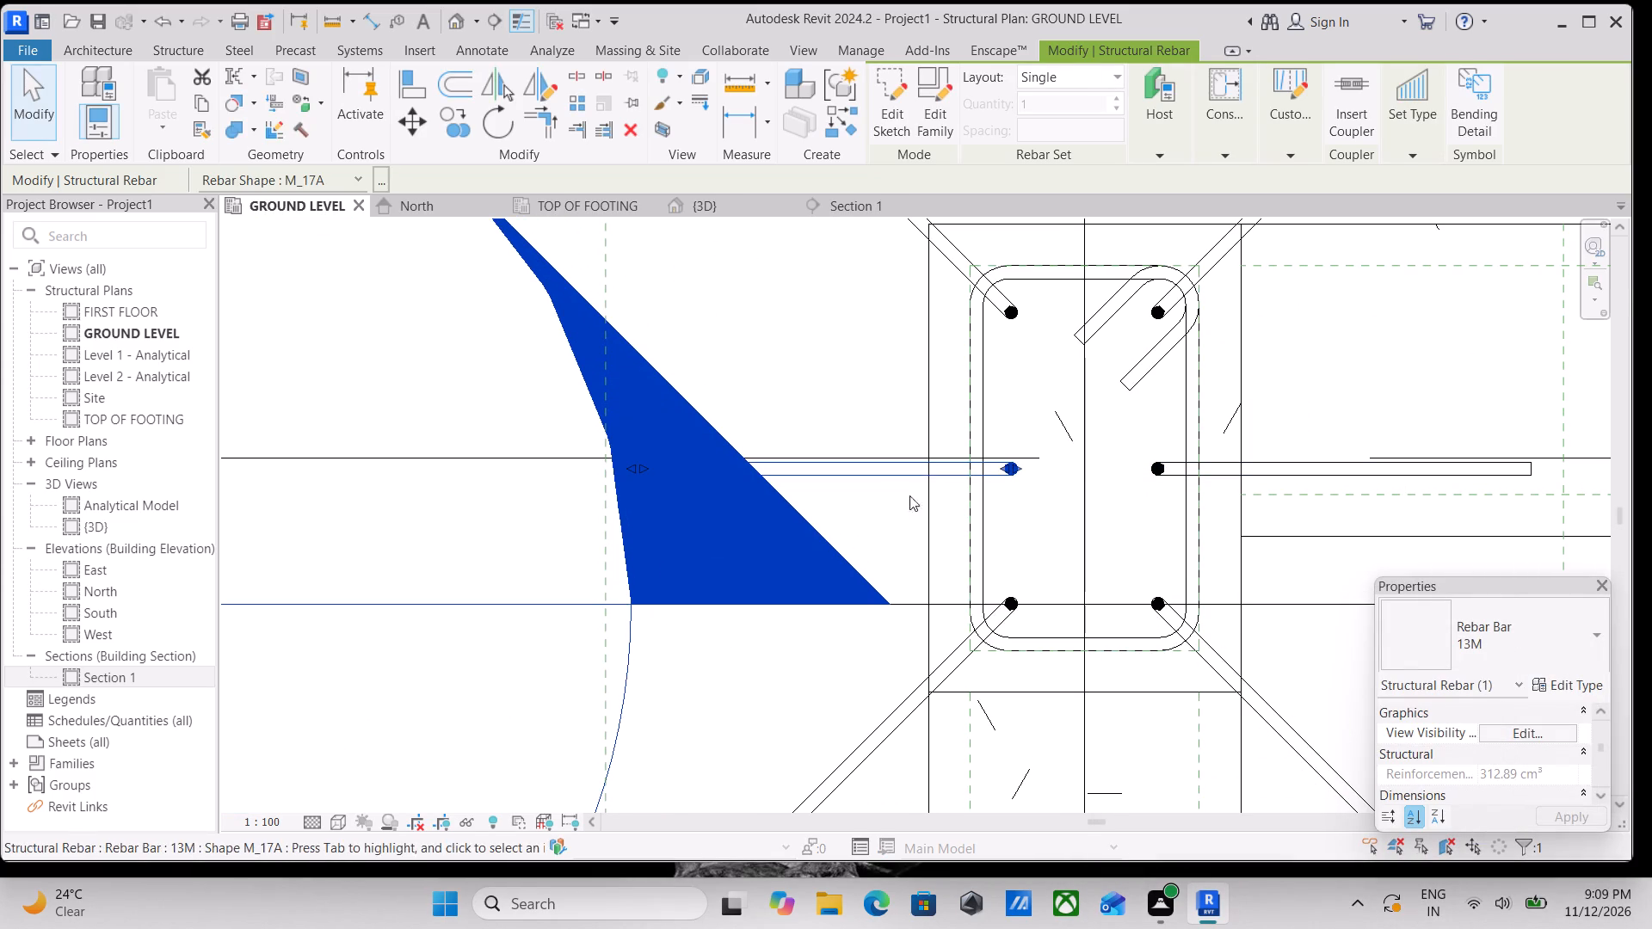
{"action": "left_click", "coordinate": [1511, 730]}
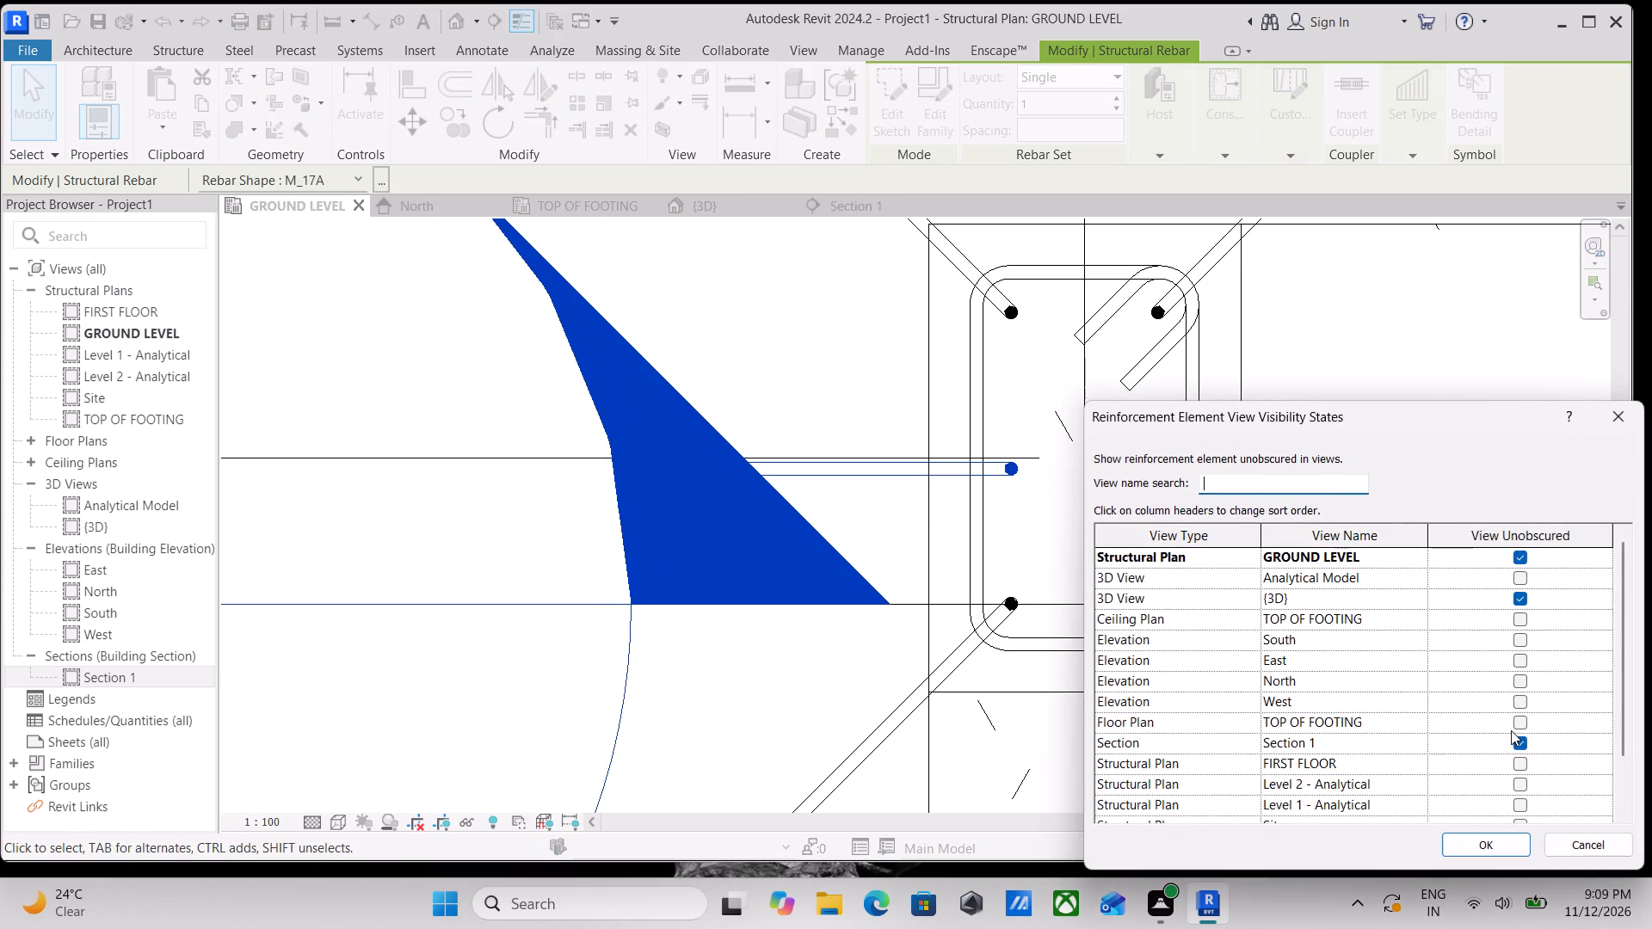
{"action": "left_click", "coordinate": [1489, 835]}
{"action": "scroll", "coordinate": [1265, 569], "scroll_direction": "down", "scroll_amount": 1}
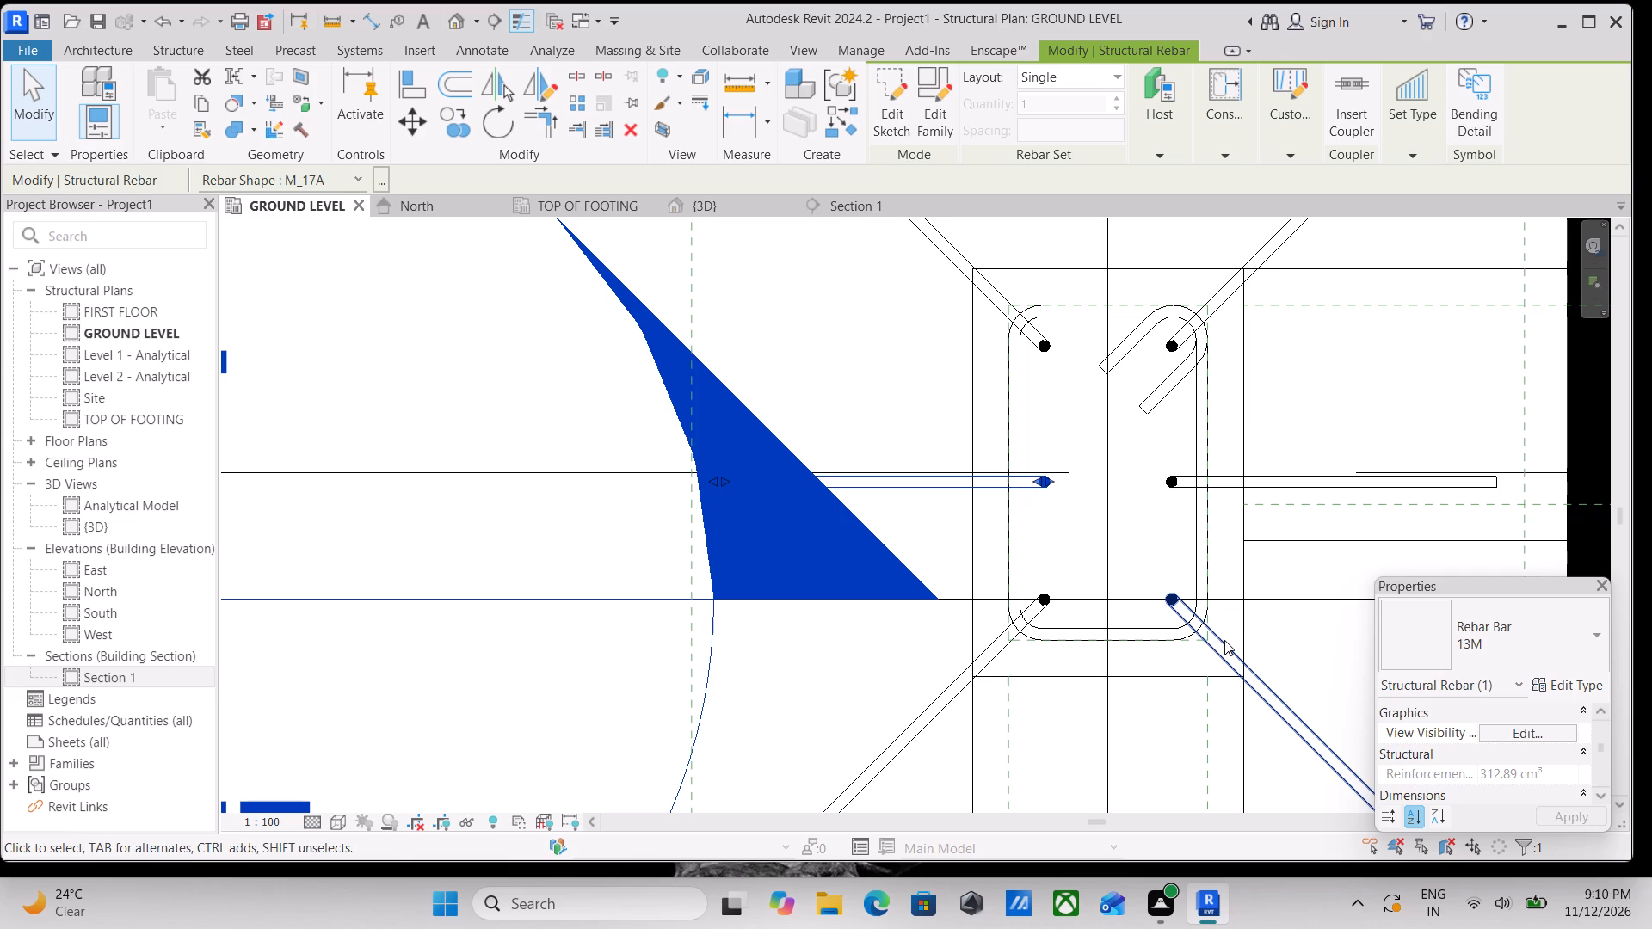
{"action": "left_click", "coordinate": [1224, 640]}
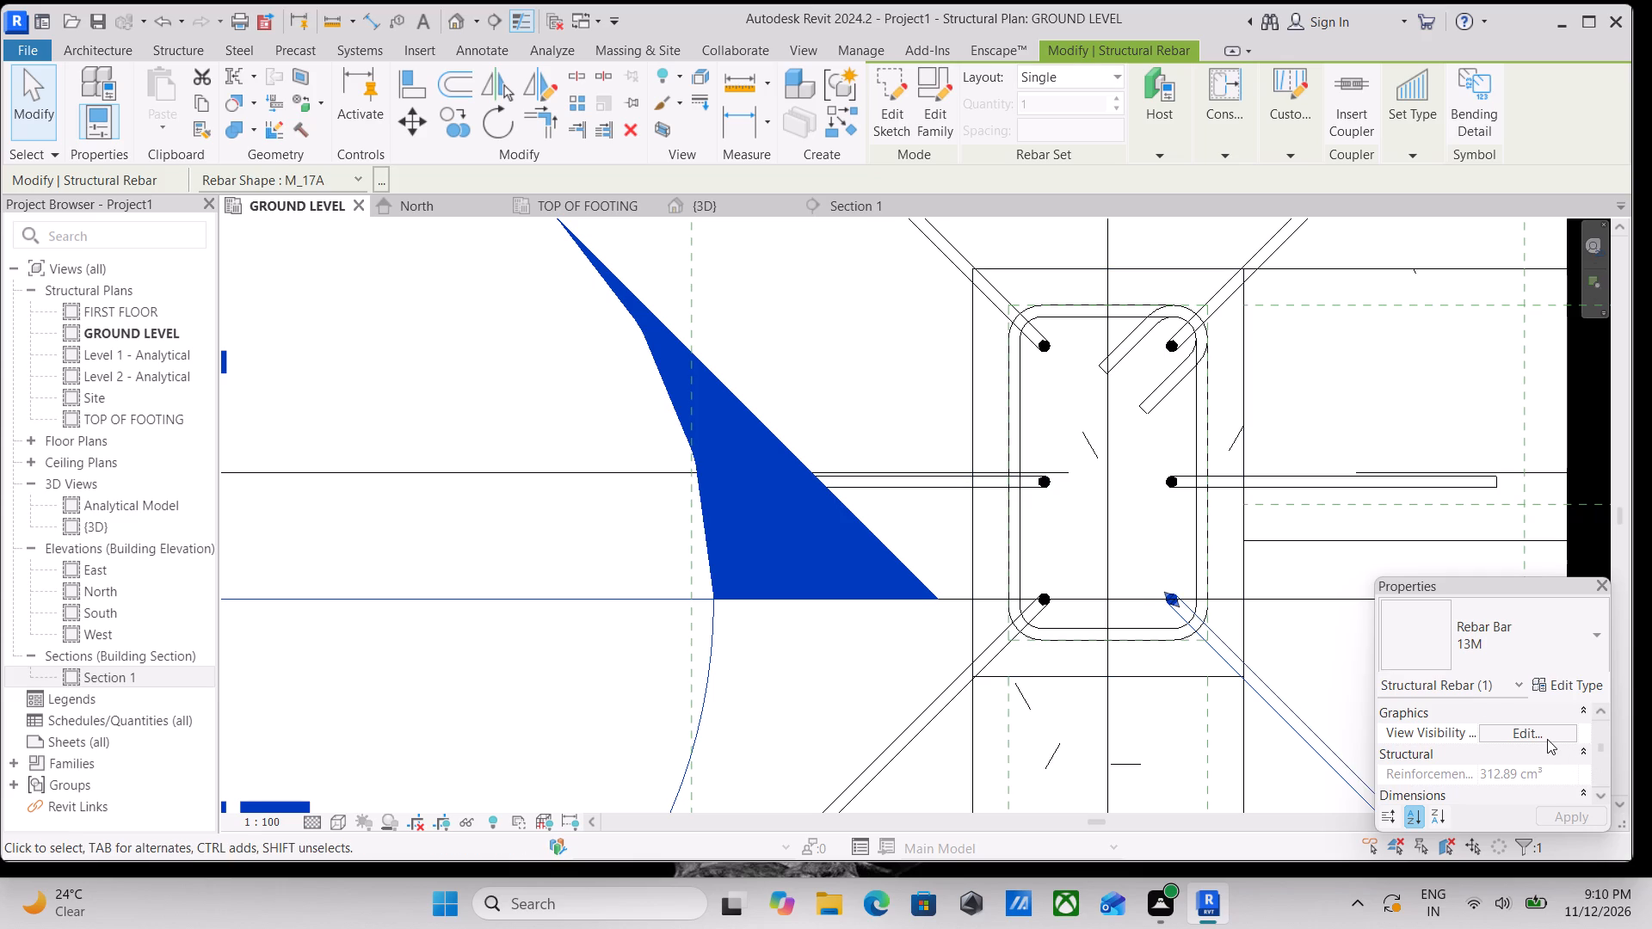
{"action": "left_click", "coordinate": [1547, 739]}
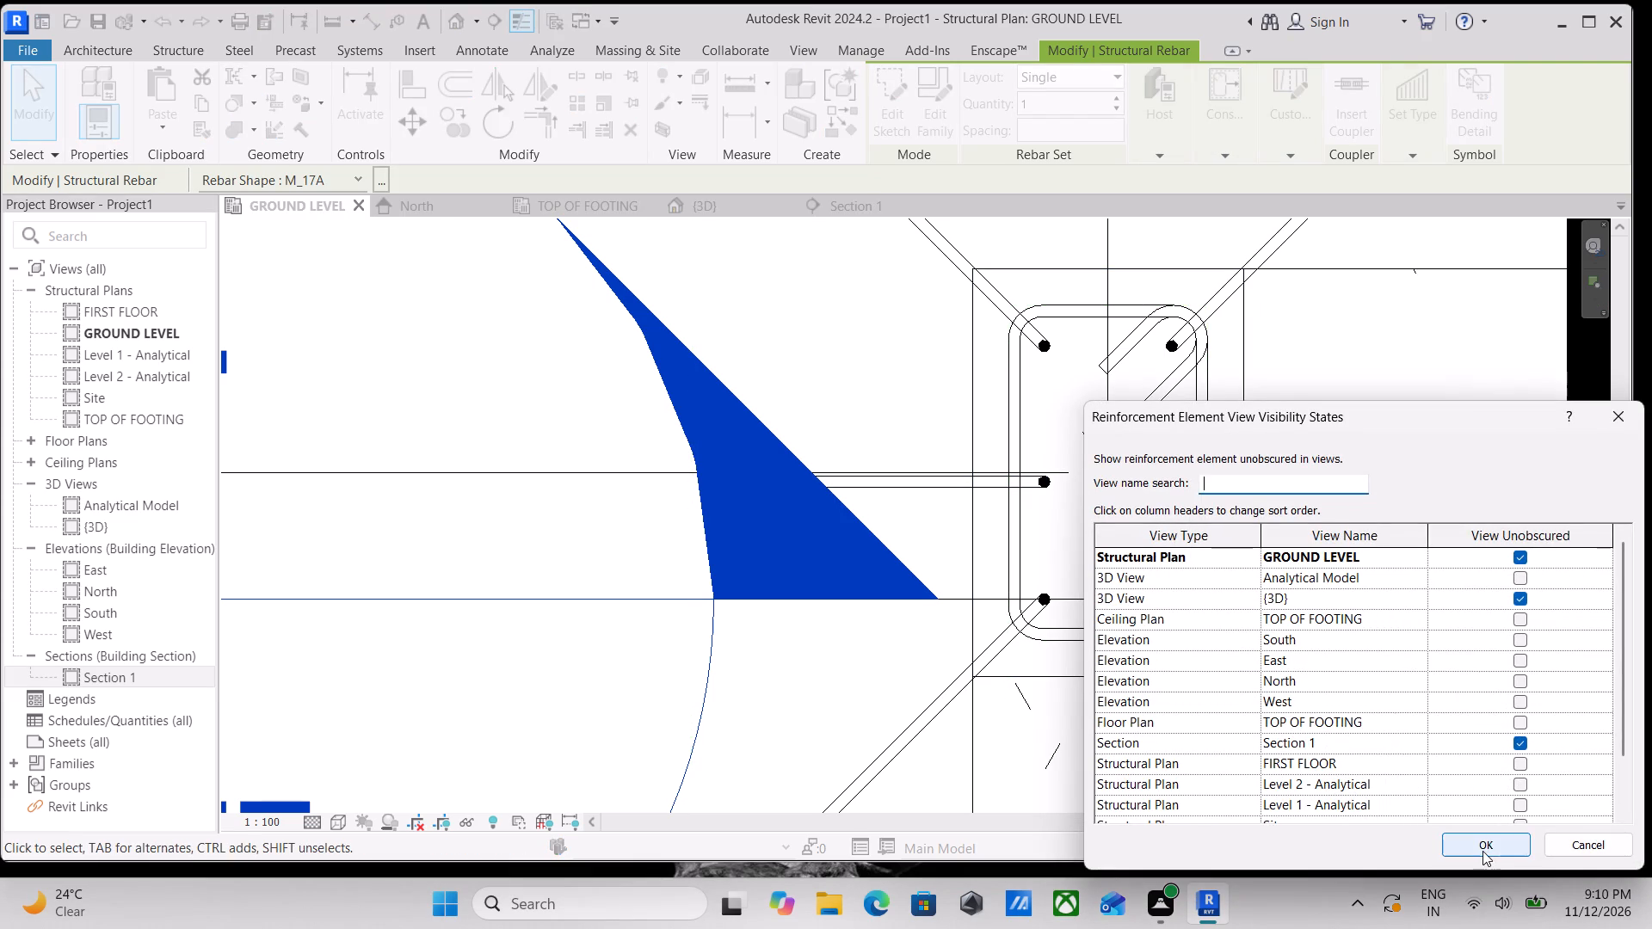
{"action": "left_click", "coordinate": [1482, 851]}
{"action": "scroll", "coordinate": [1179, 665], "scroll_direction": "down", "scroll_amount": 2}
{"action": "middle_click_drag", "start_coordinate": [1179, 665], "coordinate": [1171, 618]}
{"action": "left_click", "coordinate": [948, 705]}
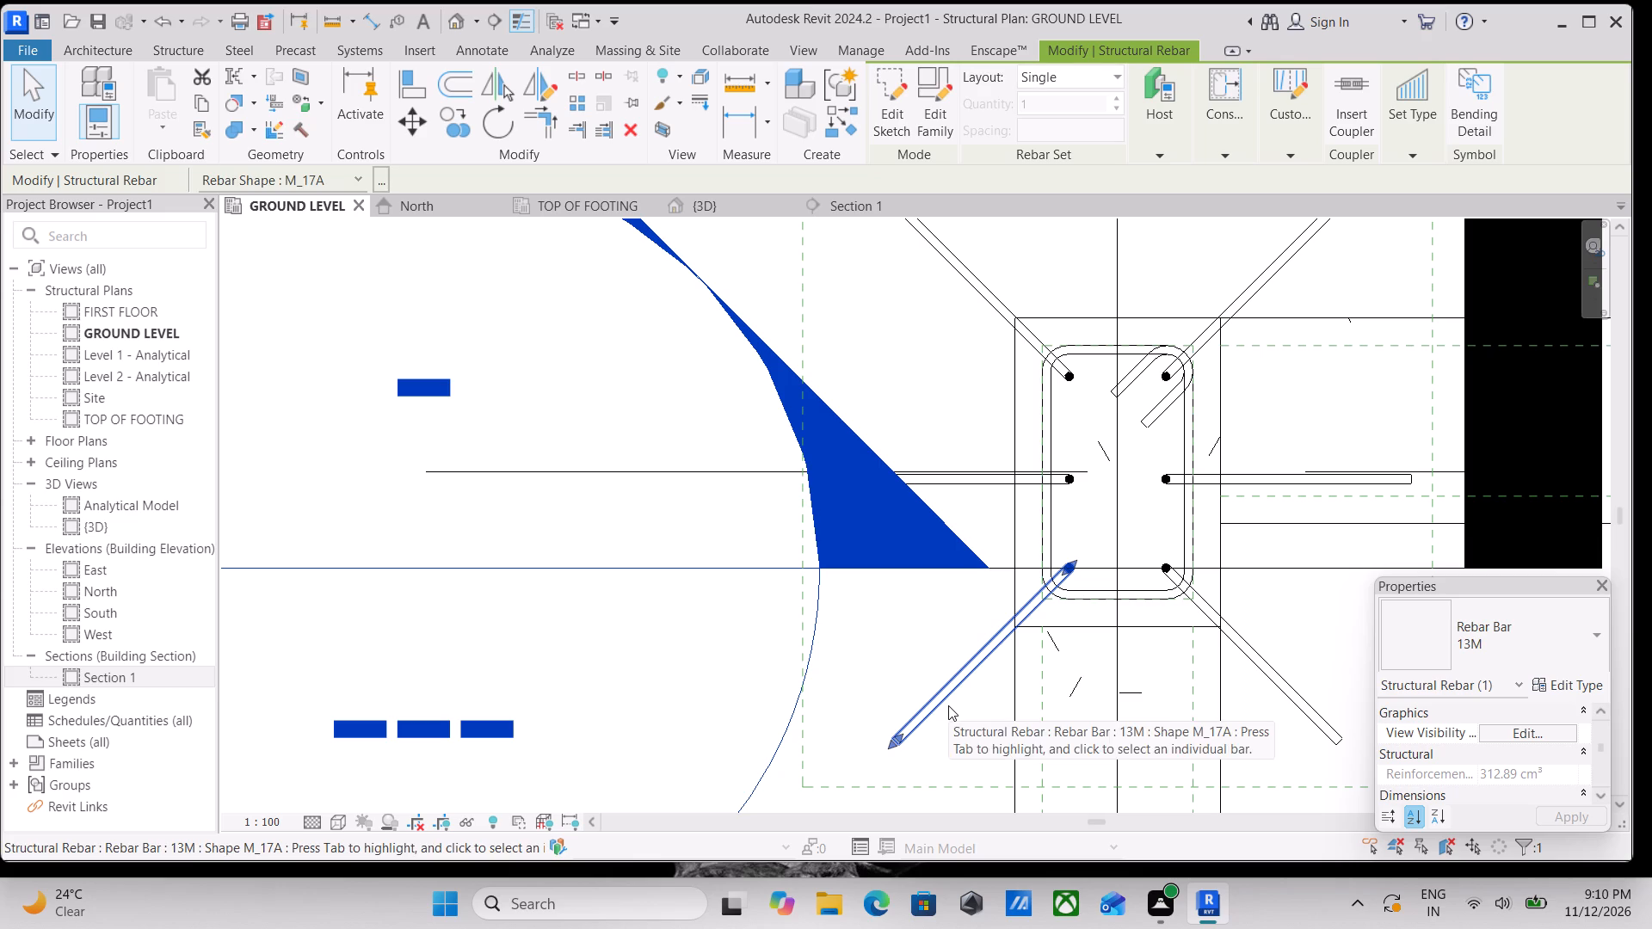
{"action": "left_click", "coordinate": [1549, 731]}
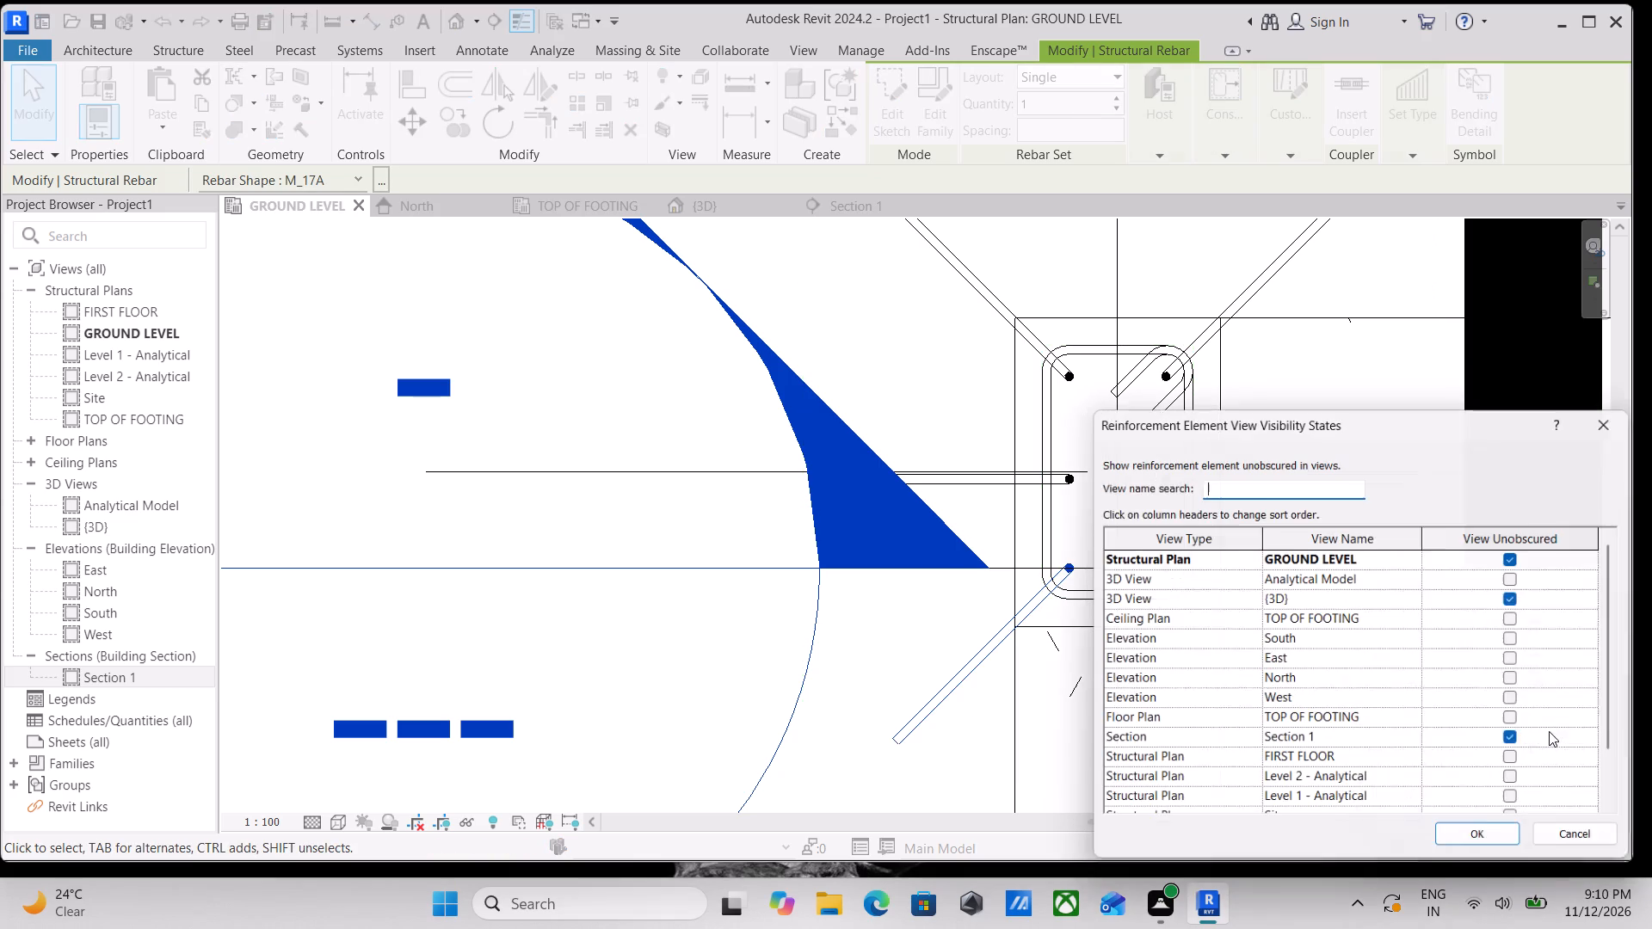
{"action": "left_click", "coordinate": [1481, 848]}
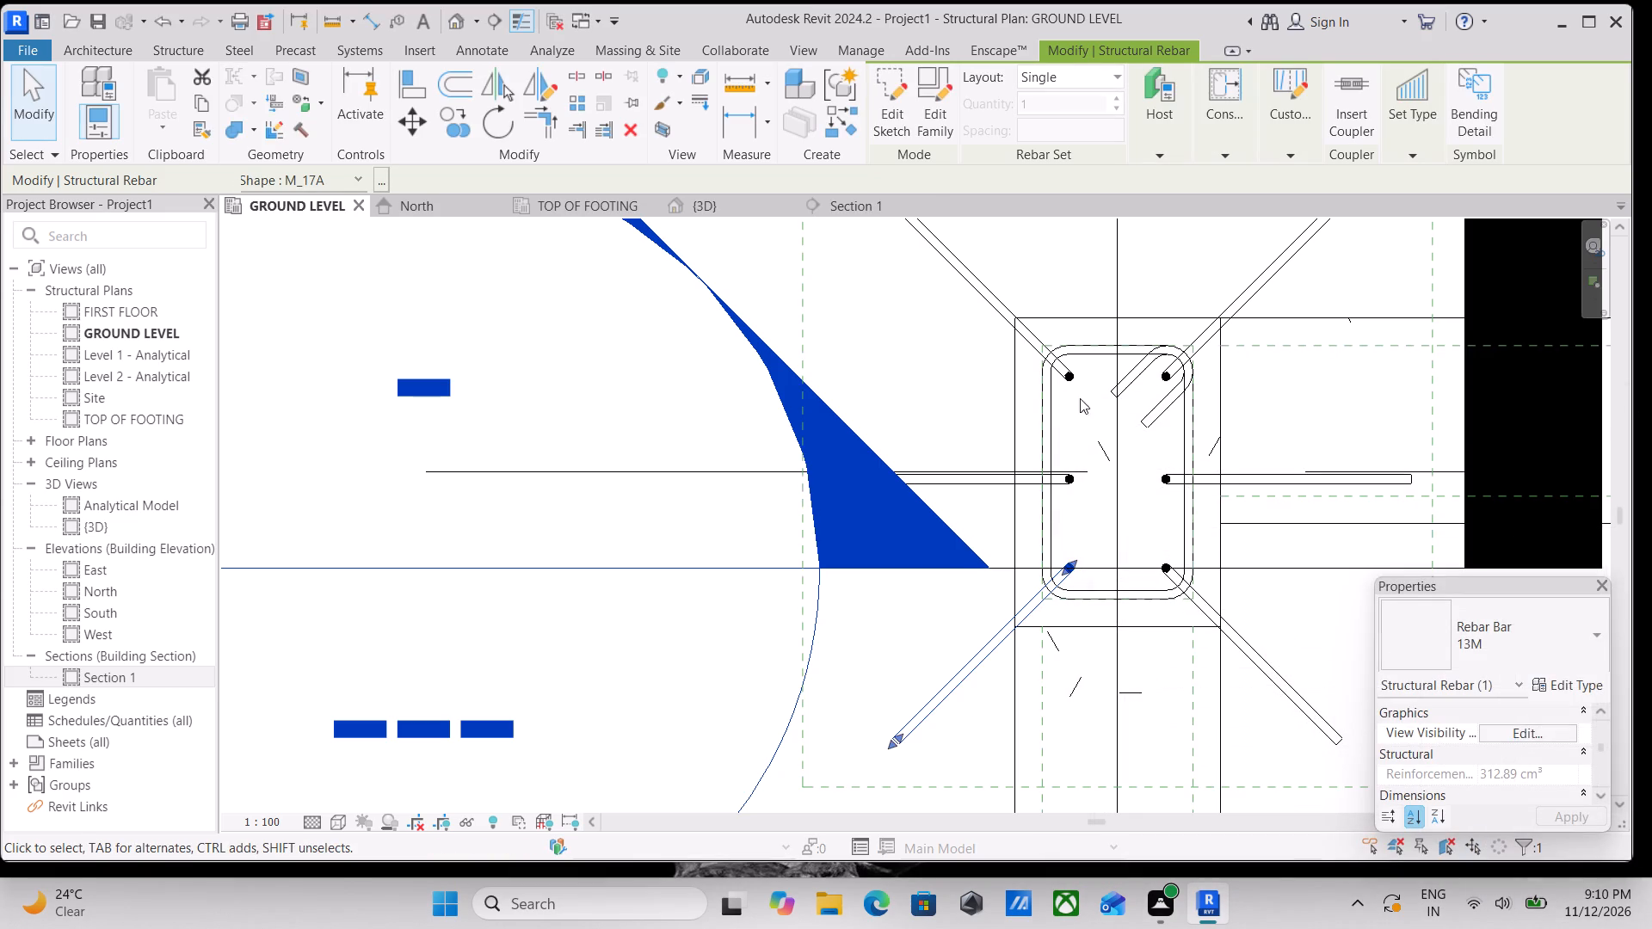
In the 3D view, distribute the top M_T1 column tie down the corner column with Maximum Spacing layout at 120 mm.
{"action": "left_click", "coordinate": [691, 204]}
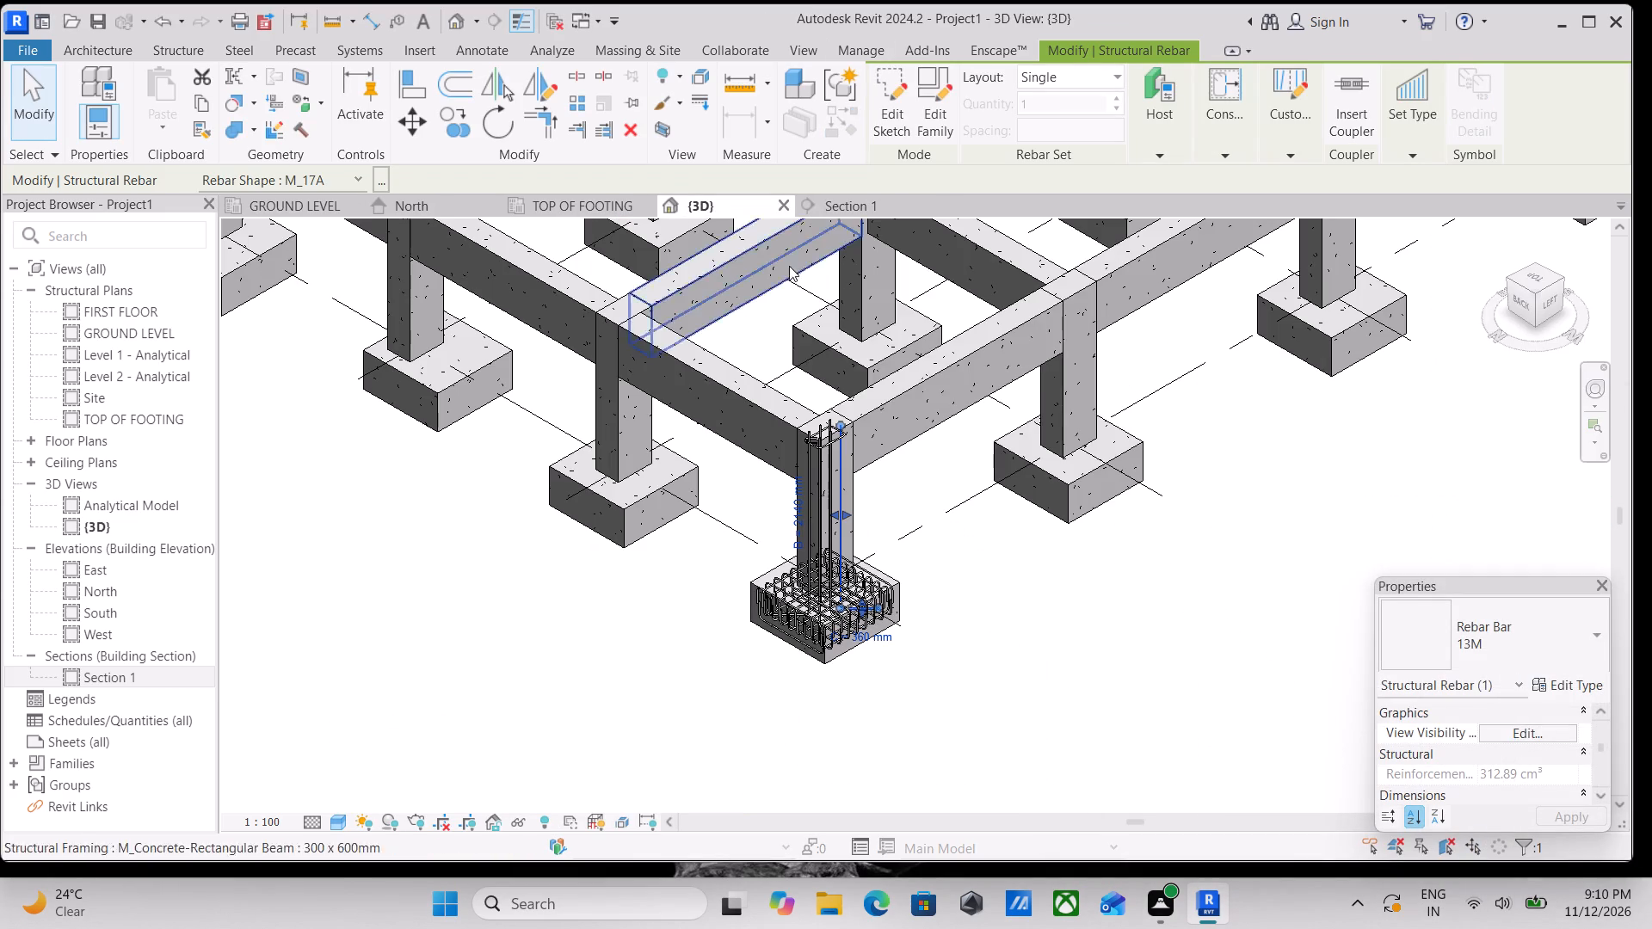
{"action": "scroll", "coordinate": [922, 493], "scroll_direction": "up", "scroll_amount": 10}
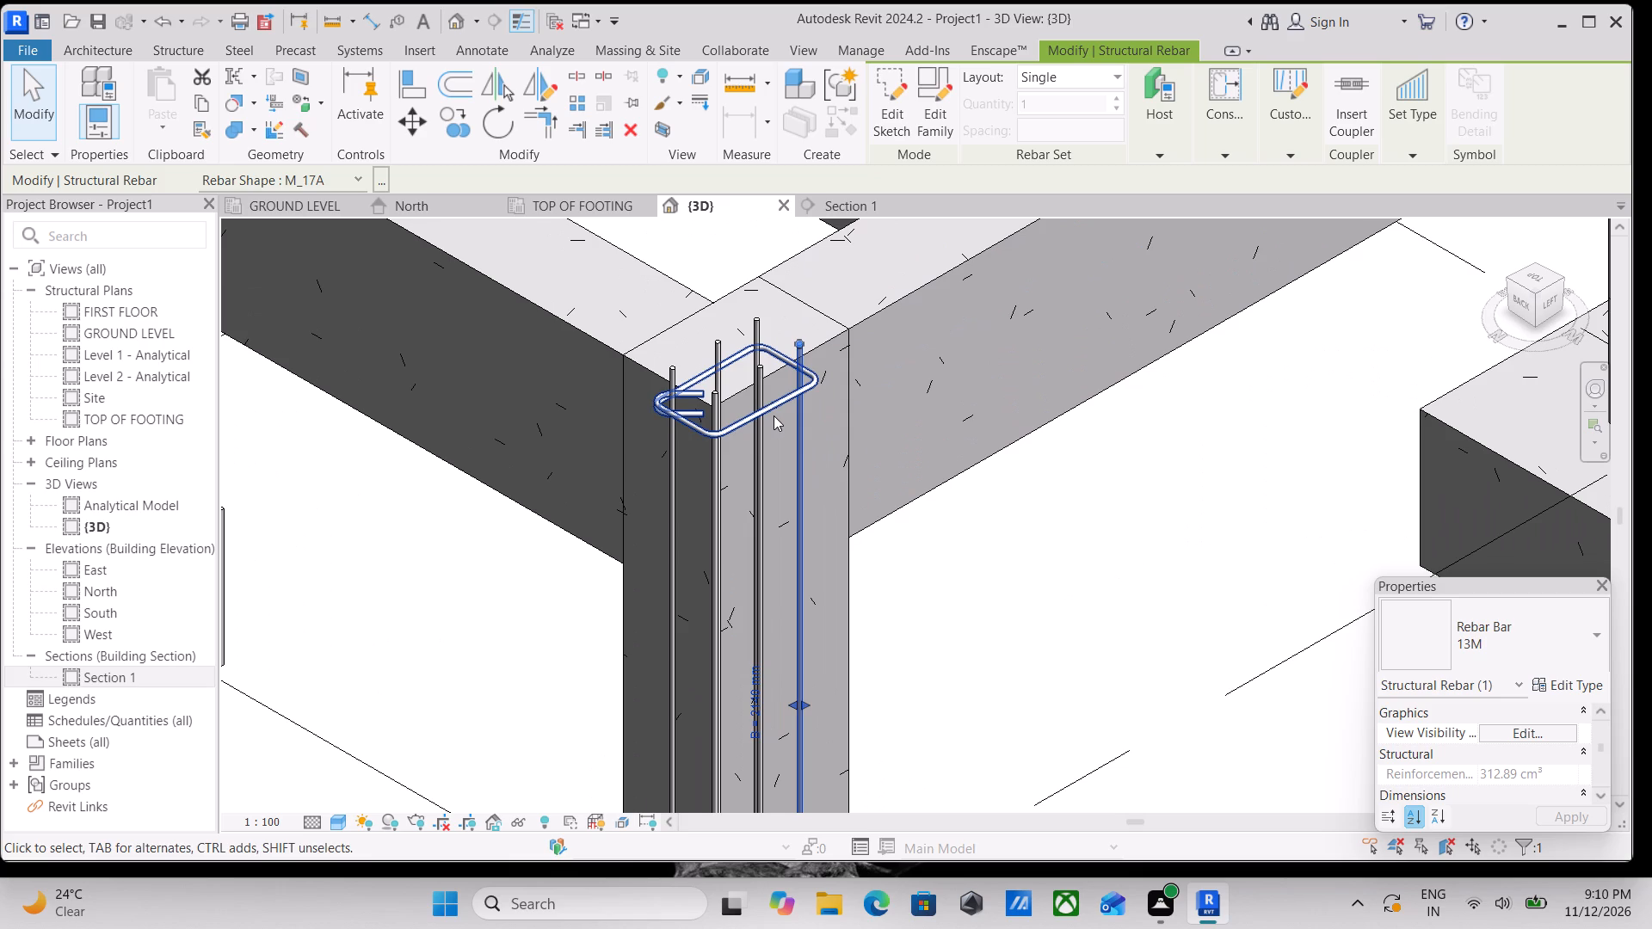
{"action": "left_click", "coordinate": [774, 415]}
{"action": "left_click", "coordinate": [1086, 79]}
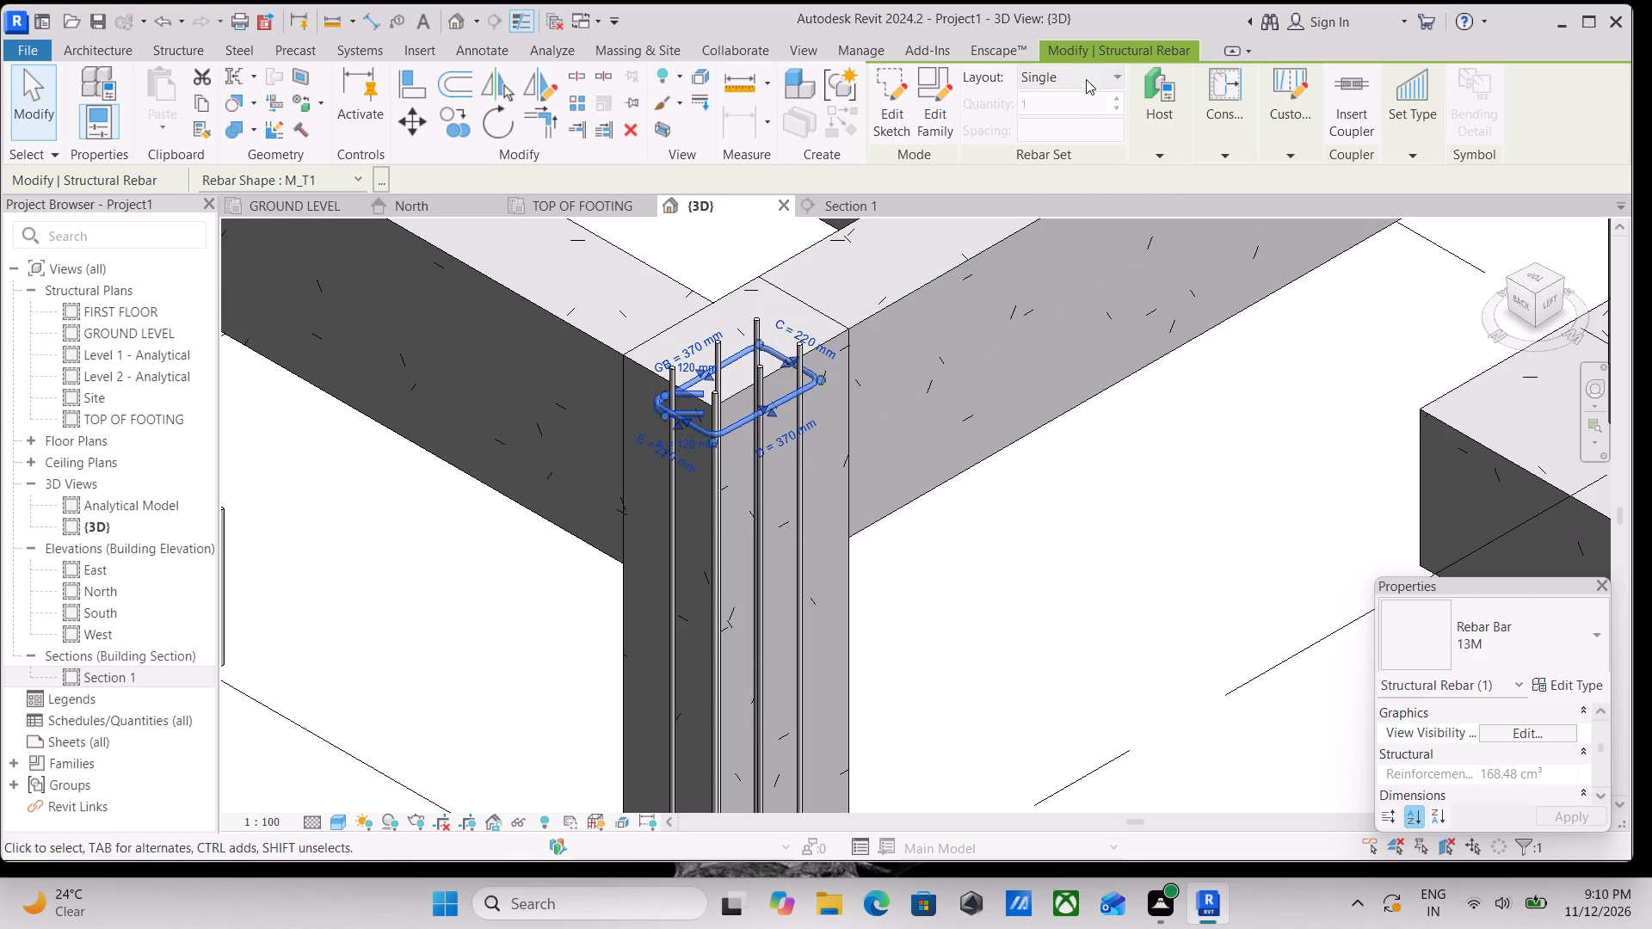
{"action": "left_click", "coordinate": [1094, 153]}
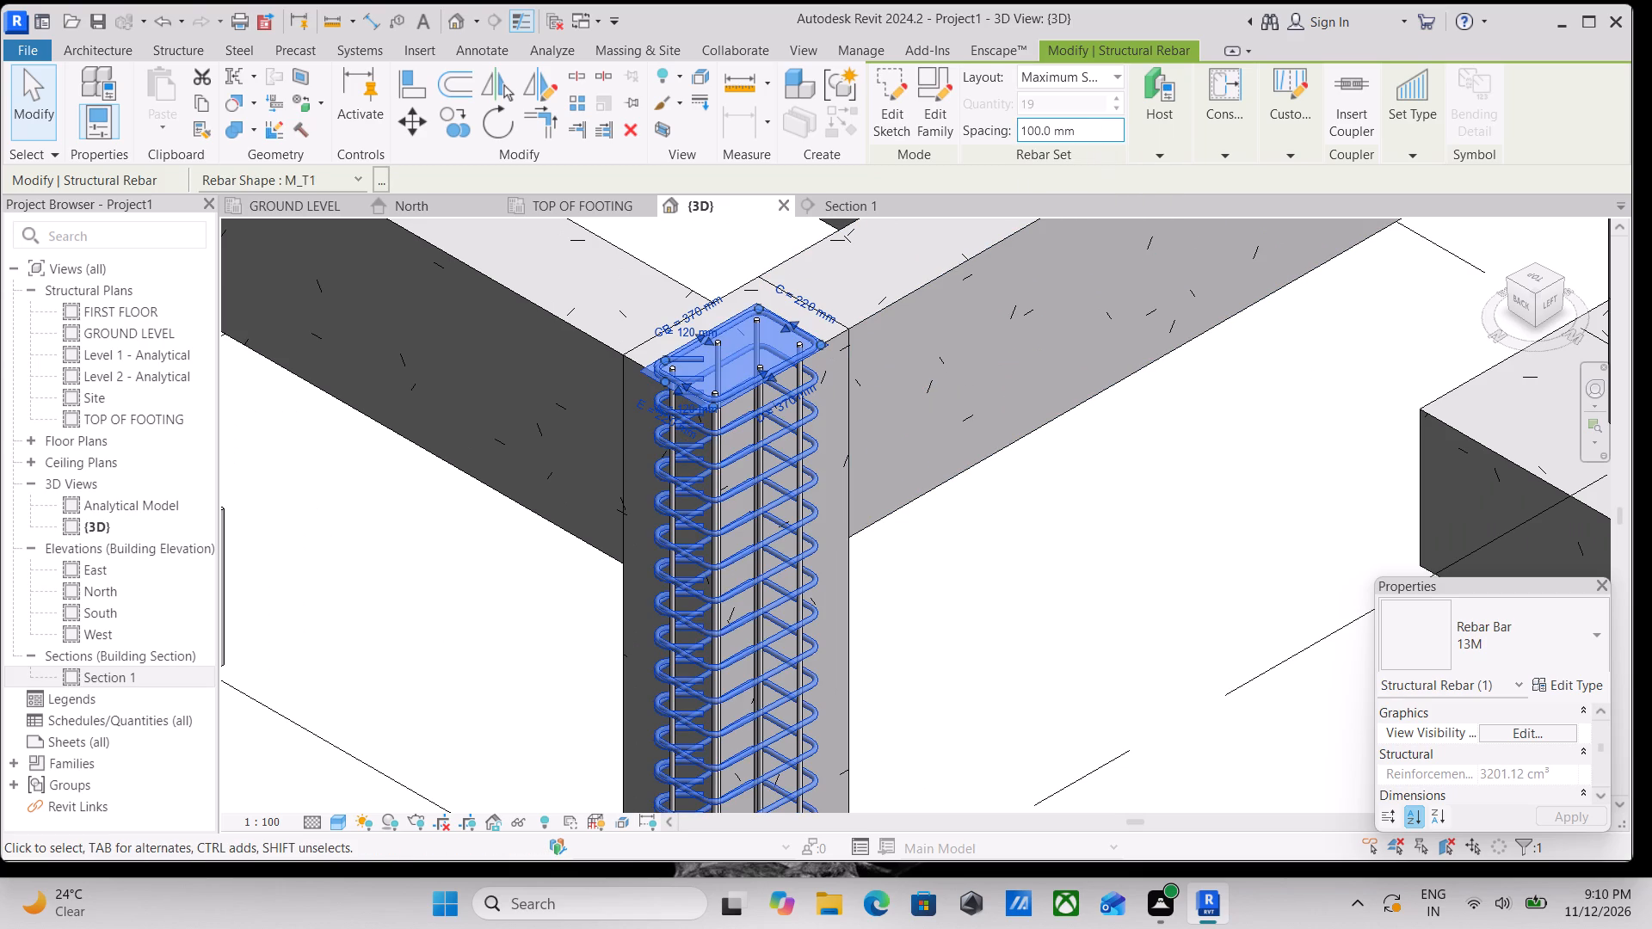
{"action": "left_click_drag", "start_coordinate": [1094, 135], "coordinate": [922, 125]}
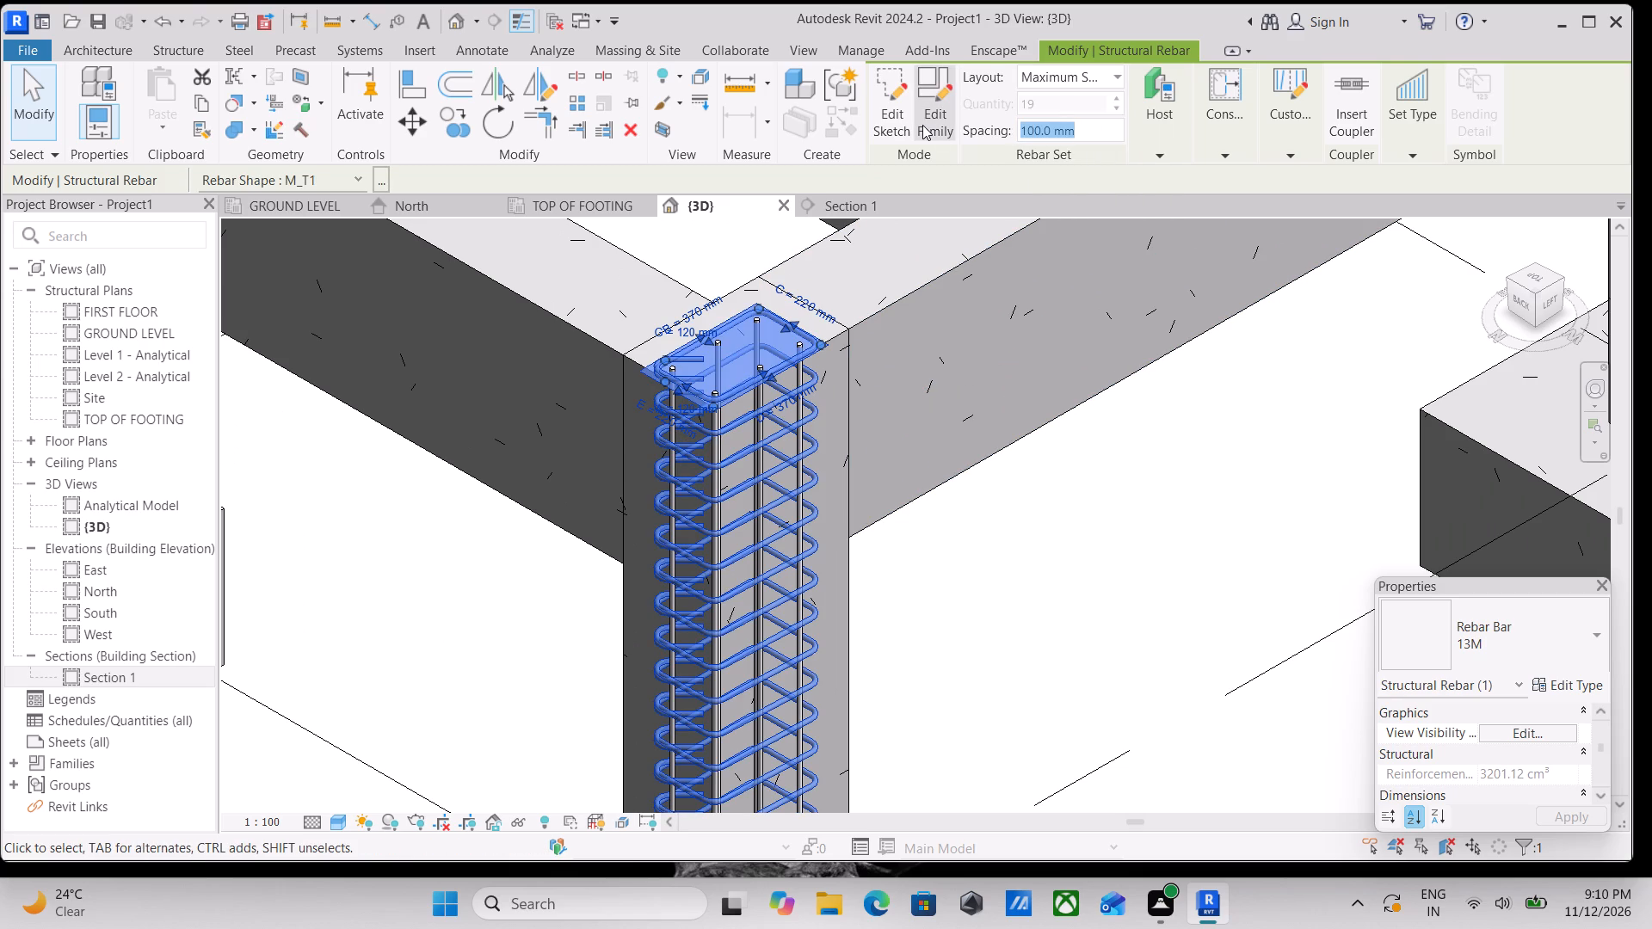
{"action": "type", "text": "120"}
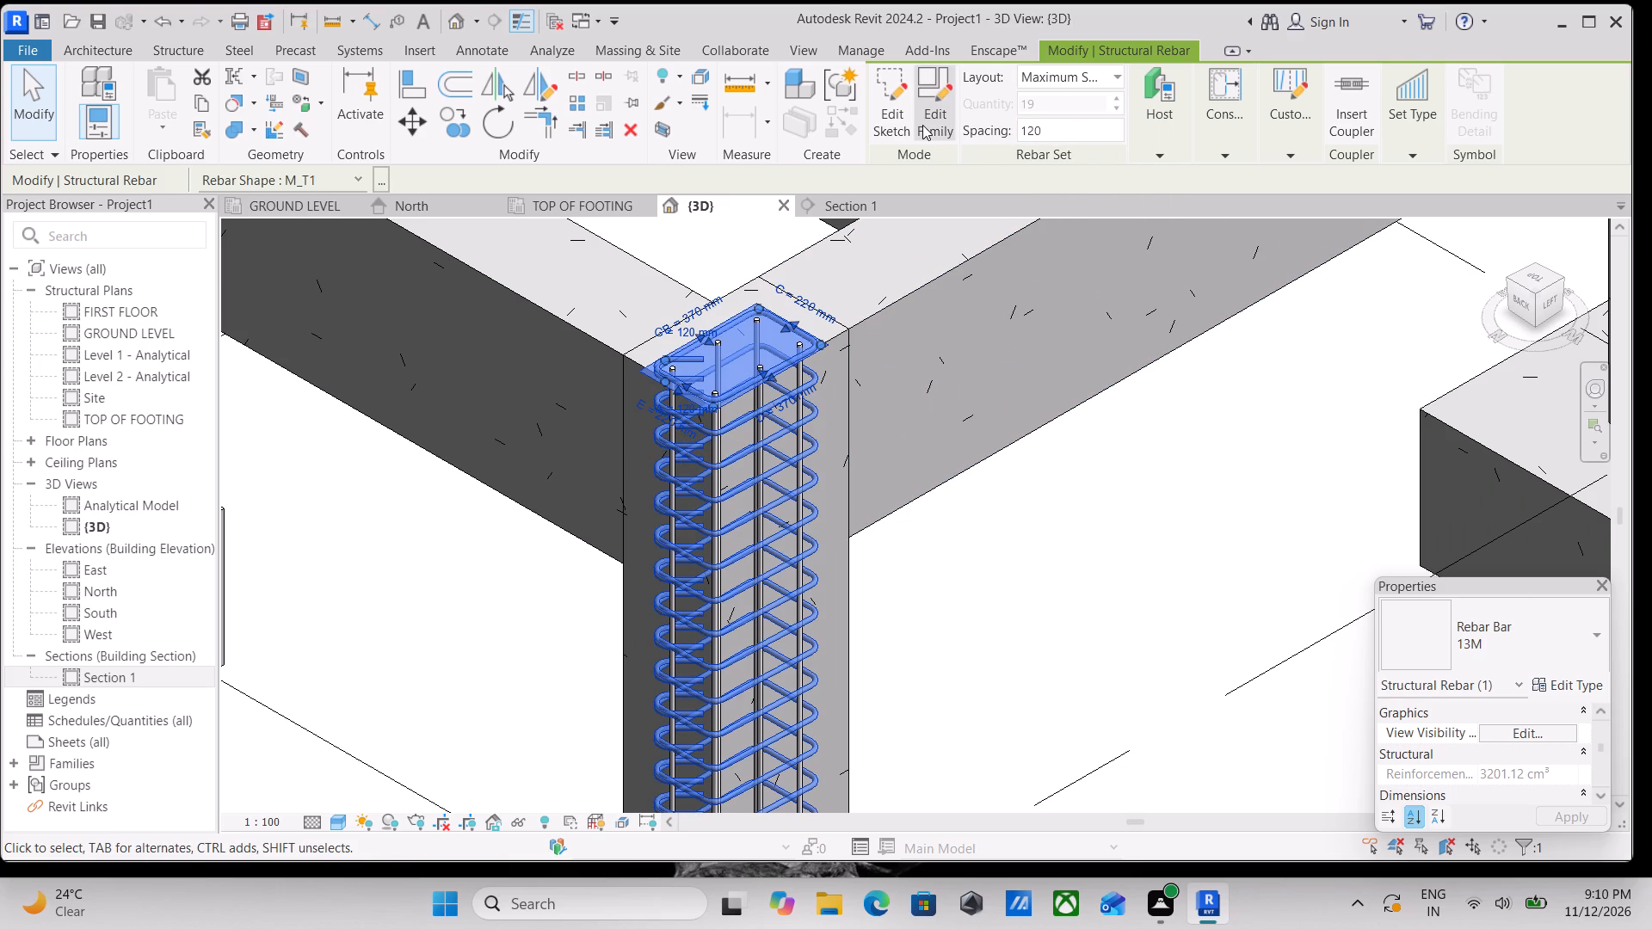
{"action": "type", "text": "MM"}
{"action": "key", "text": "Return"}
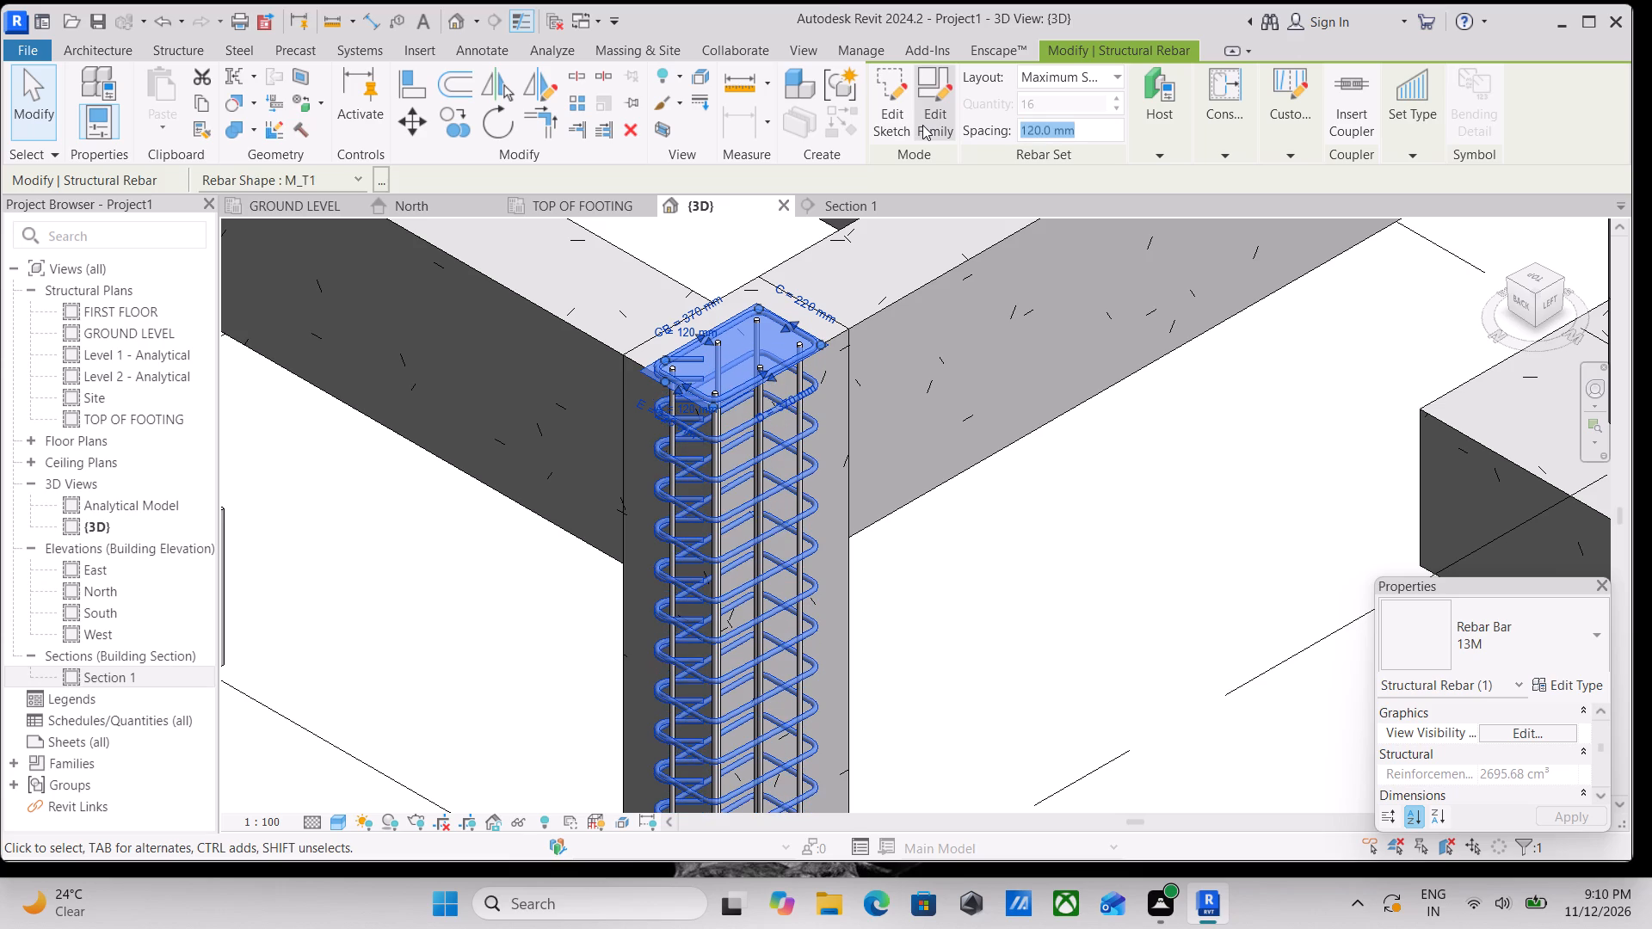
Examine the distributed column ties and the footing reinforcement cage at the A1 corner in 3D.
{"action": "scroll", "coordinate": [839, 280], "scroll_direction": "down", "scroll_amount": 2}
{"action": "middle_click_drag", "start_coordinate": [828, 271], "coordinate": [789, 225]}
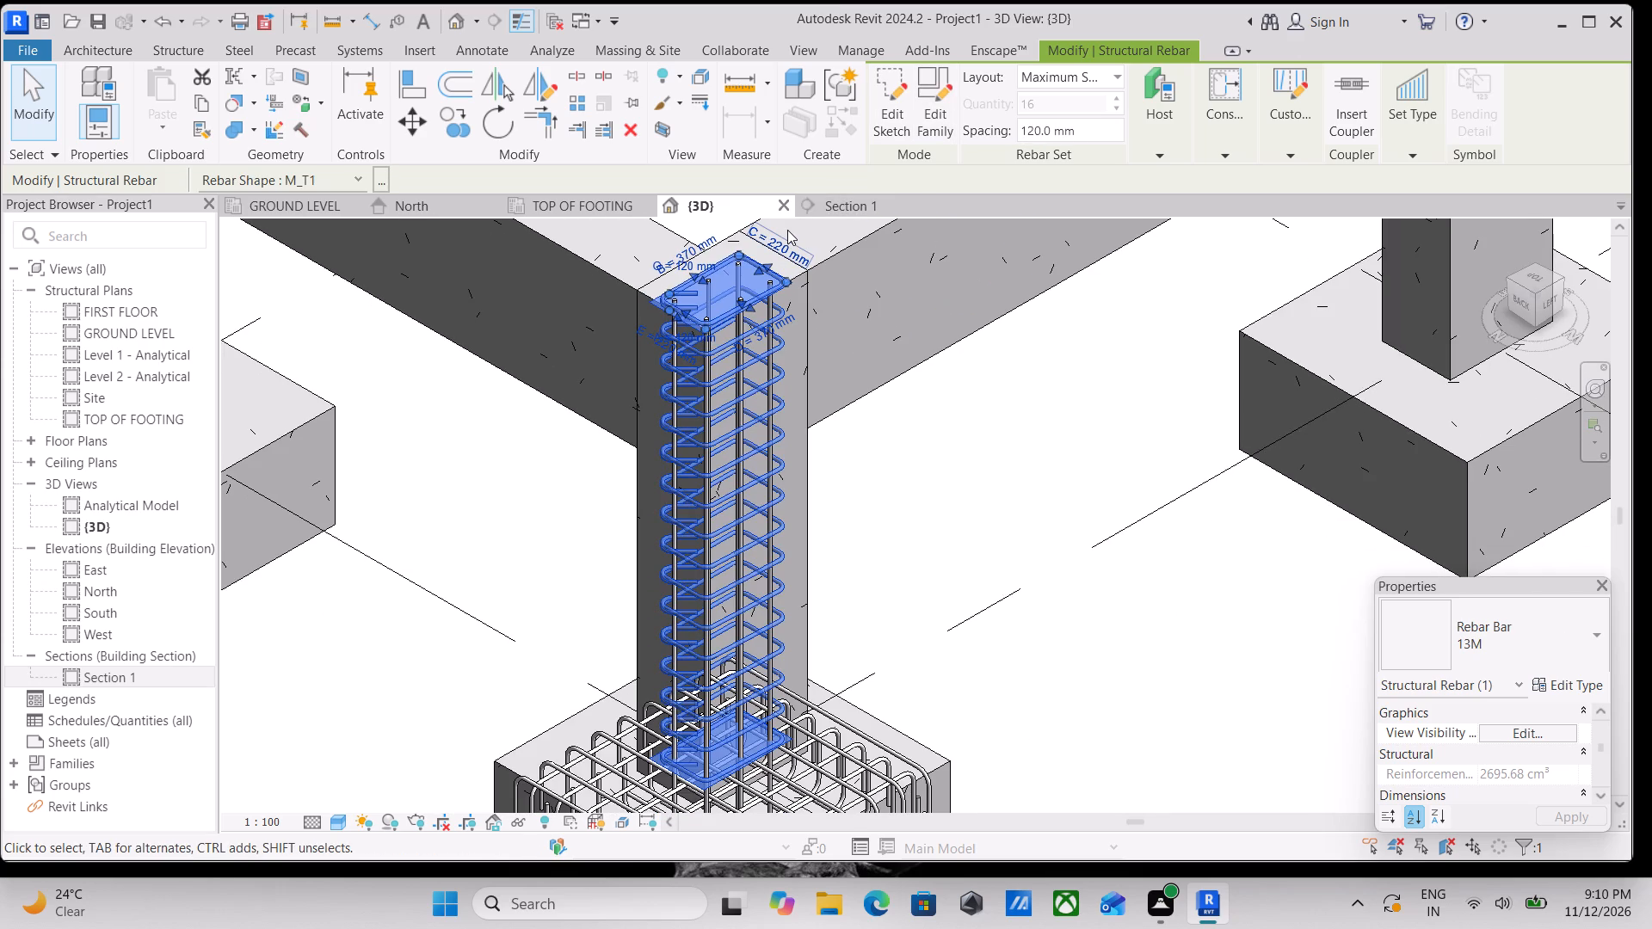
{"action": "scroll", "coordinate": [820, 330], "scroll_direction": "down", "scroll_amount": 2}
{"action": "middle_click_drag", "start_coordinate": [820, 331], "coordinate": [762, 228]}
{"action": "scroll", "coordinate": [762, 228], "scroll_direction": "up", "scroll_amount": 1}
{"action": "scroll", "coordinate": [802, 439], "scroll_direction": "up", "scroll_amount": 1}
{"action": "scroll", "coordinate": [802, 430], "scroll_direction": "down", "scroll_amount": 2}
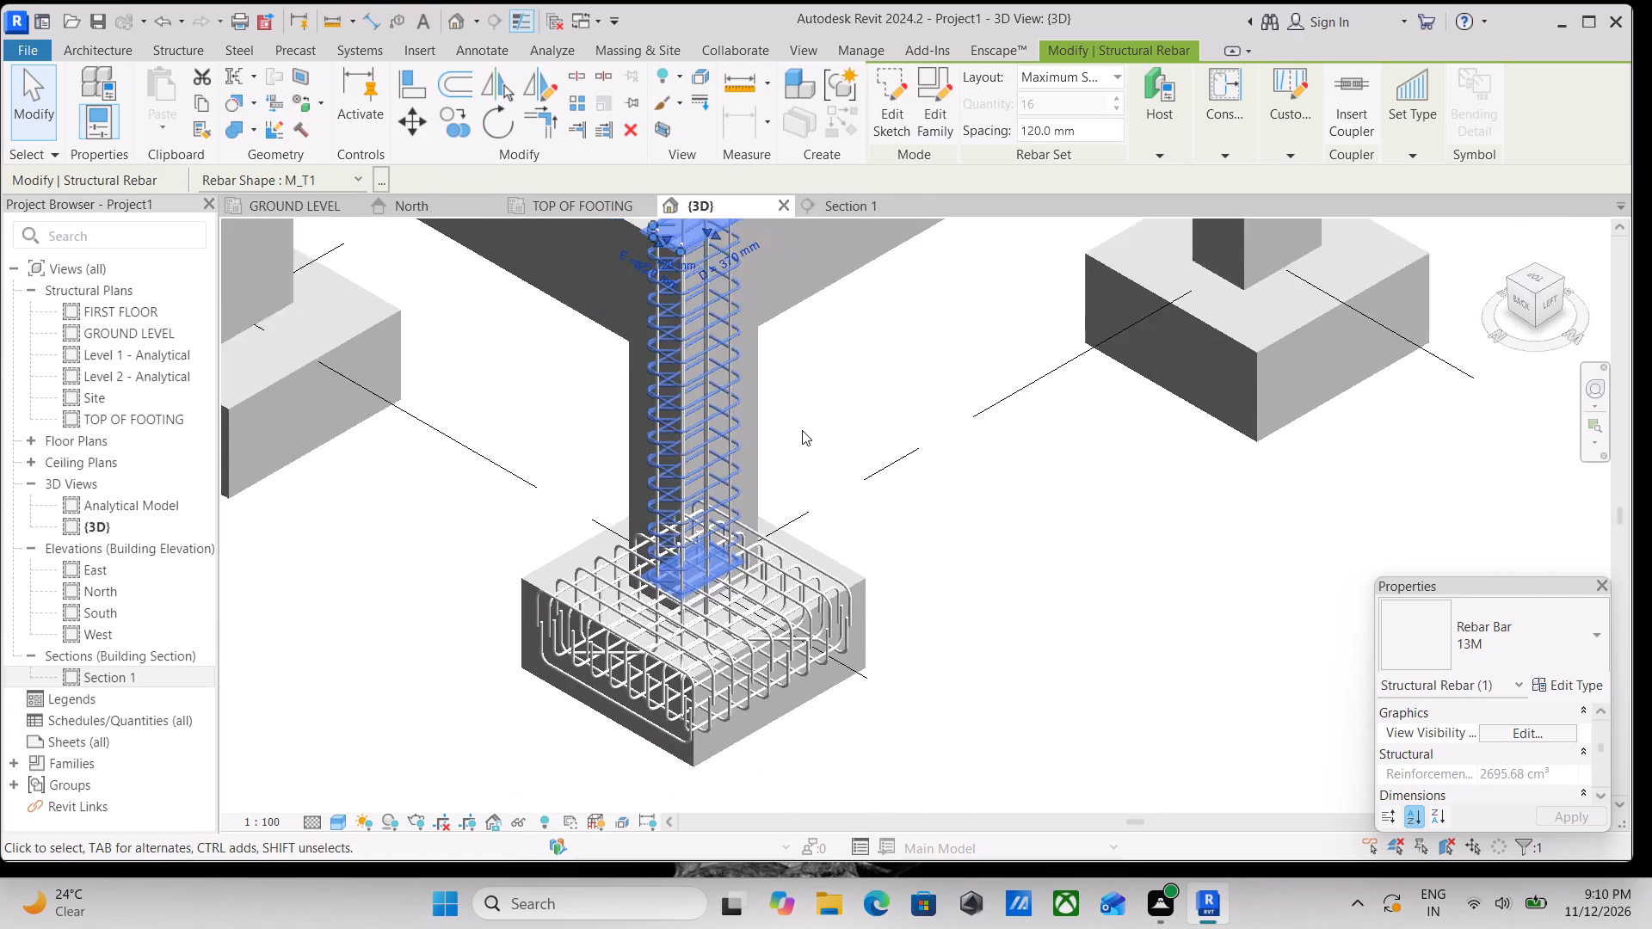
{"action": "scroll", "coordinate": [802, 430], "scroll_direction": "down", "scroll_amount": 1}
{"action": "middle_click_drag", "start_coordinate": [800, 430], "coordinate": [781, 432]}
{"action": "scroll", "coordinate": [786, 429], "scroll_direction": "down", "scroll_amount": 3}
{"action": "scroll", "coordinate": [887, 513], "scroll_direction": "up", "scroll_amount": 2}
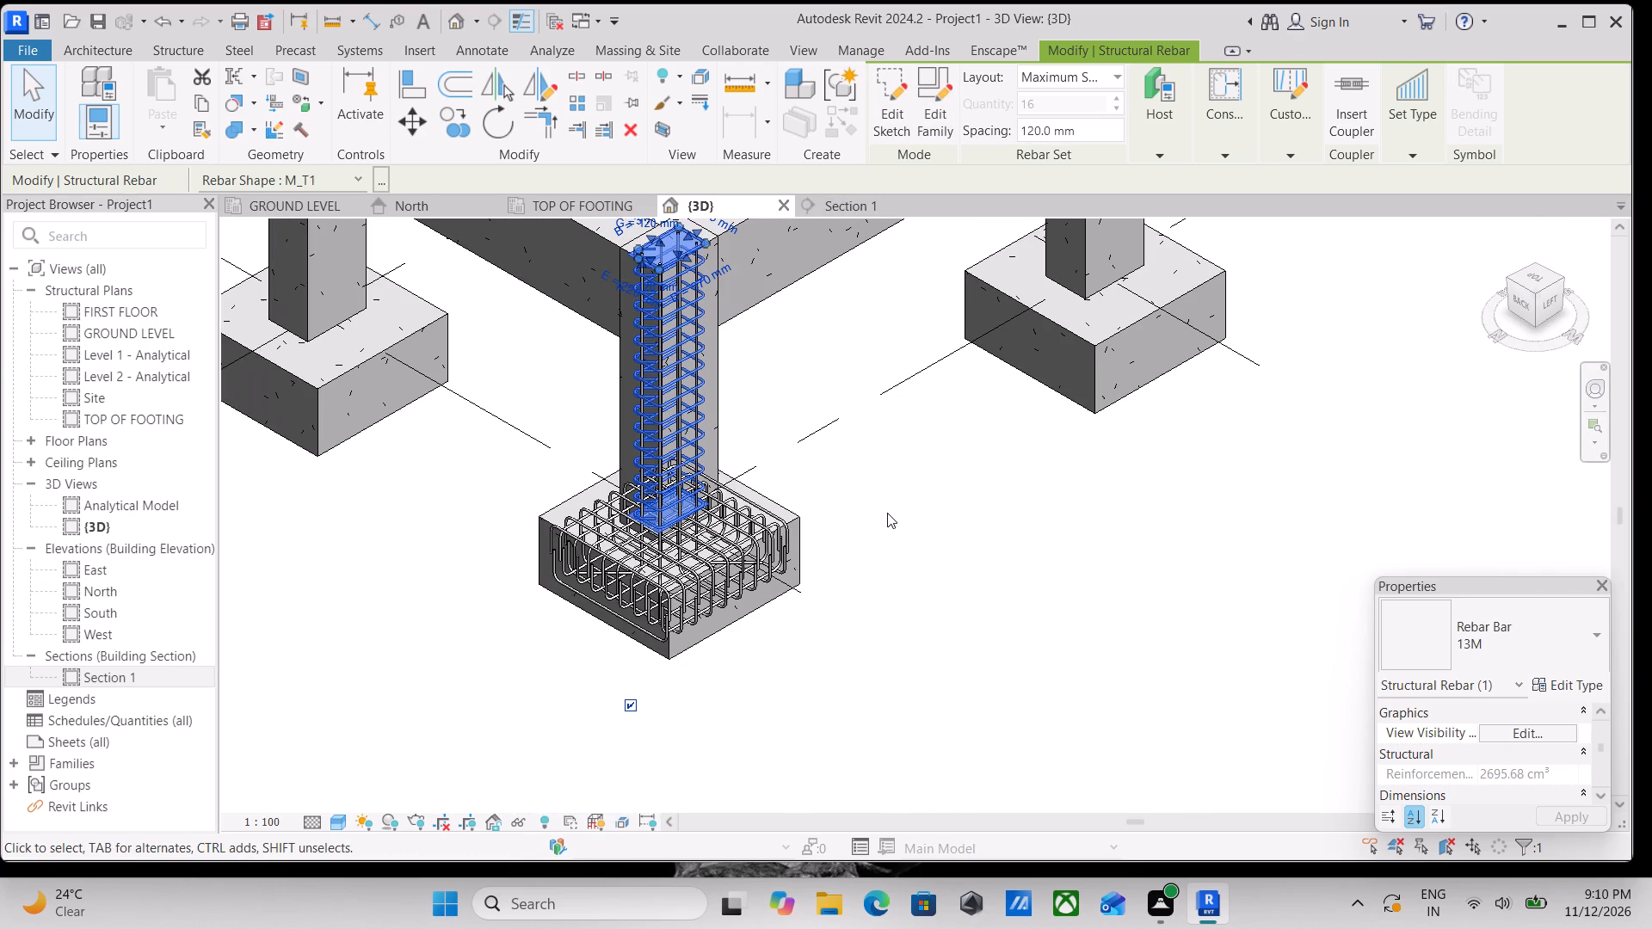
{"action": "key", "text": "Escape"}
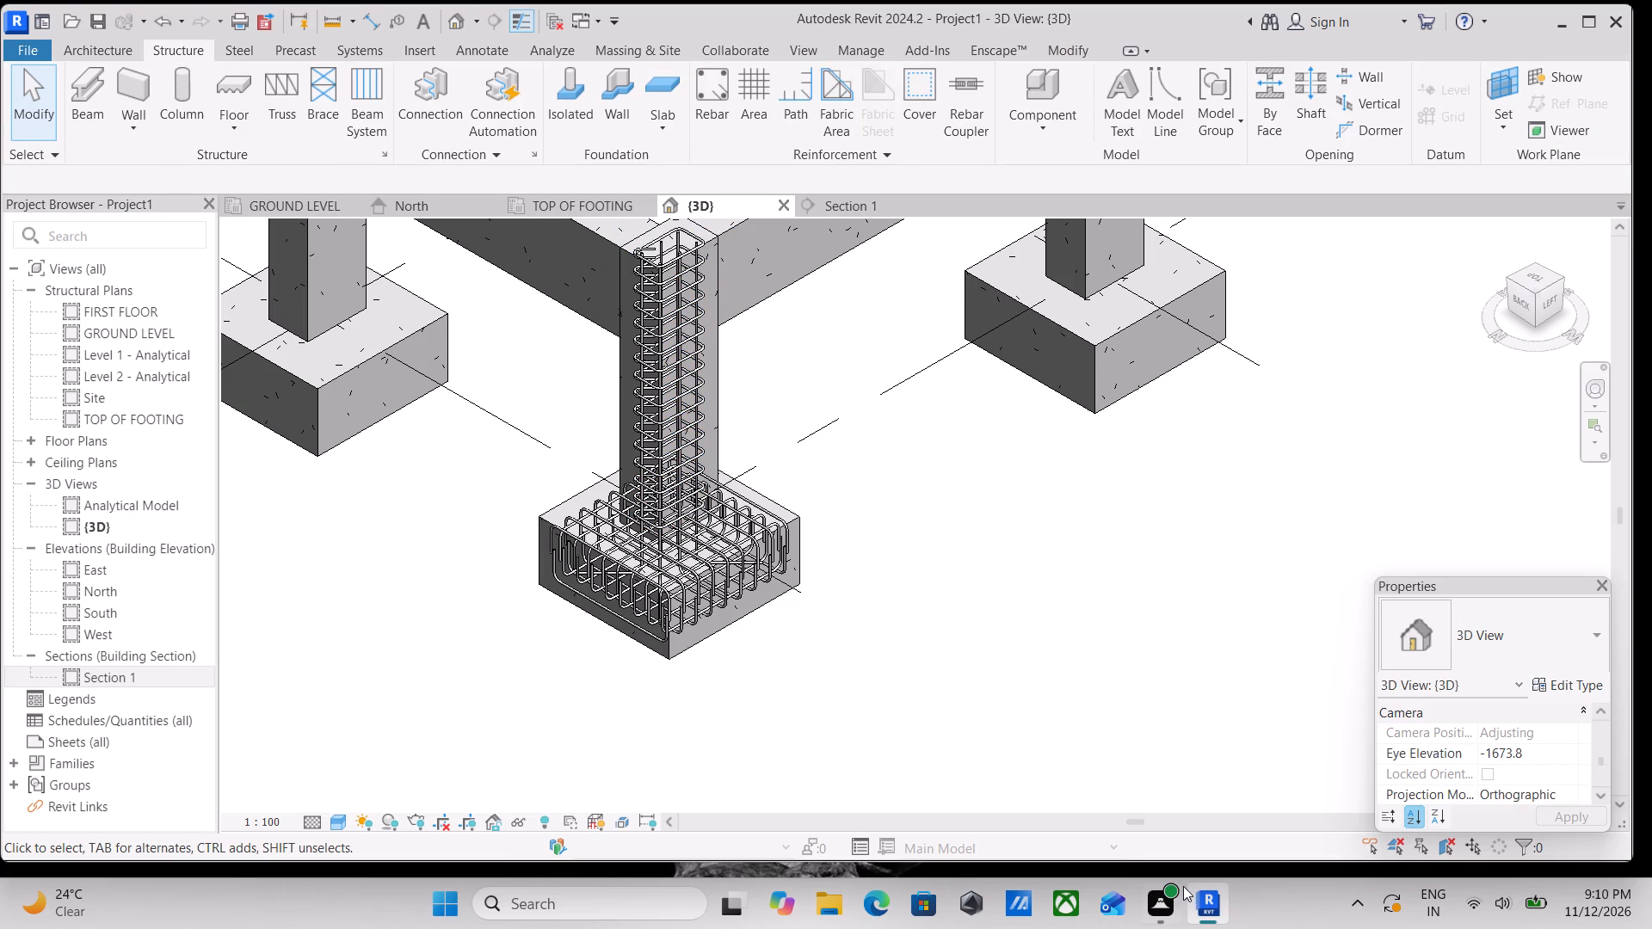
Propagate the A1 footing's rebar, aligned by host, picking the other three footings along grid 1 (B1, C1, D1) as destinations.
{"action": "scroll", "coordinate": [833, 559], "scroll_direction": "up", "scroll_amount": 7}
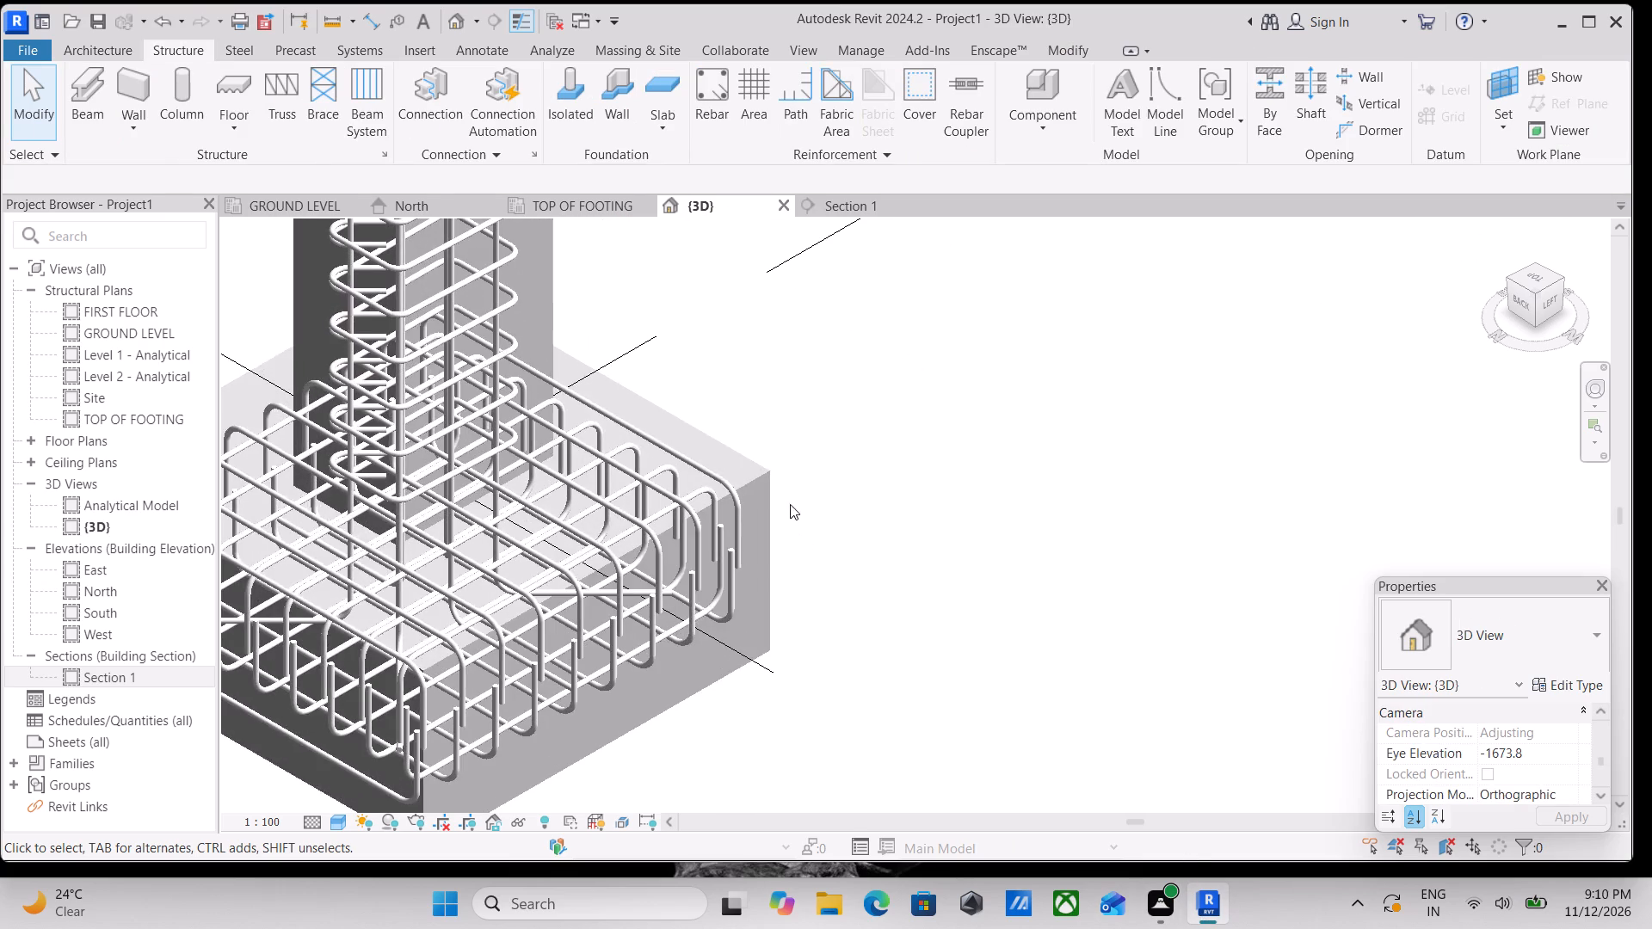
{"action": "left_click", "coordinate": [757, 474]}
{"action": "scroll", "coordinate": [757, 483], "scroll_direction": "down", "scroll_amount": 3}
{"action": "middle_click_drag", "start_coordinate": [757, 485], "coordinate": [786, 489]}
{"action": "scroll", "coordinate": [789, 499], "scroll_direction": "down", "scroll_amount": 7}
{"action": "middle_click_drag", "start_coordinate": [791, 508], "coordinate": [809, 536]}
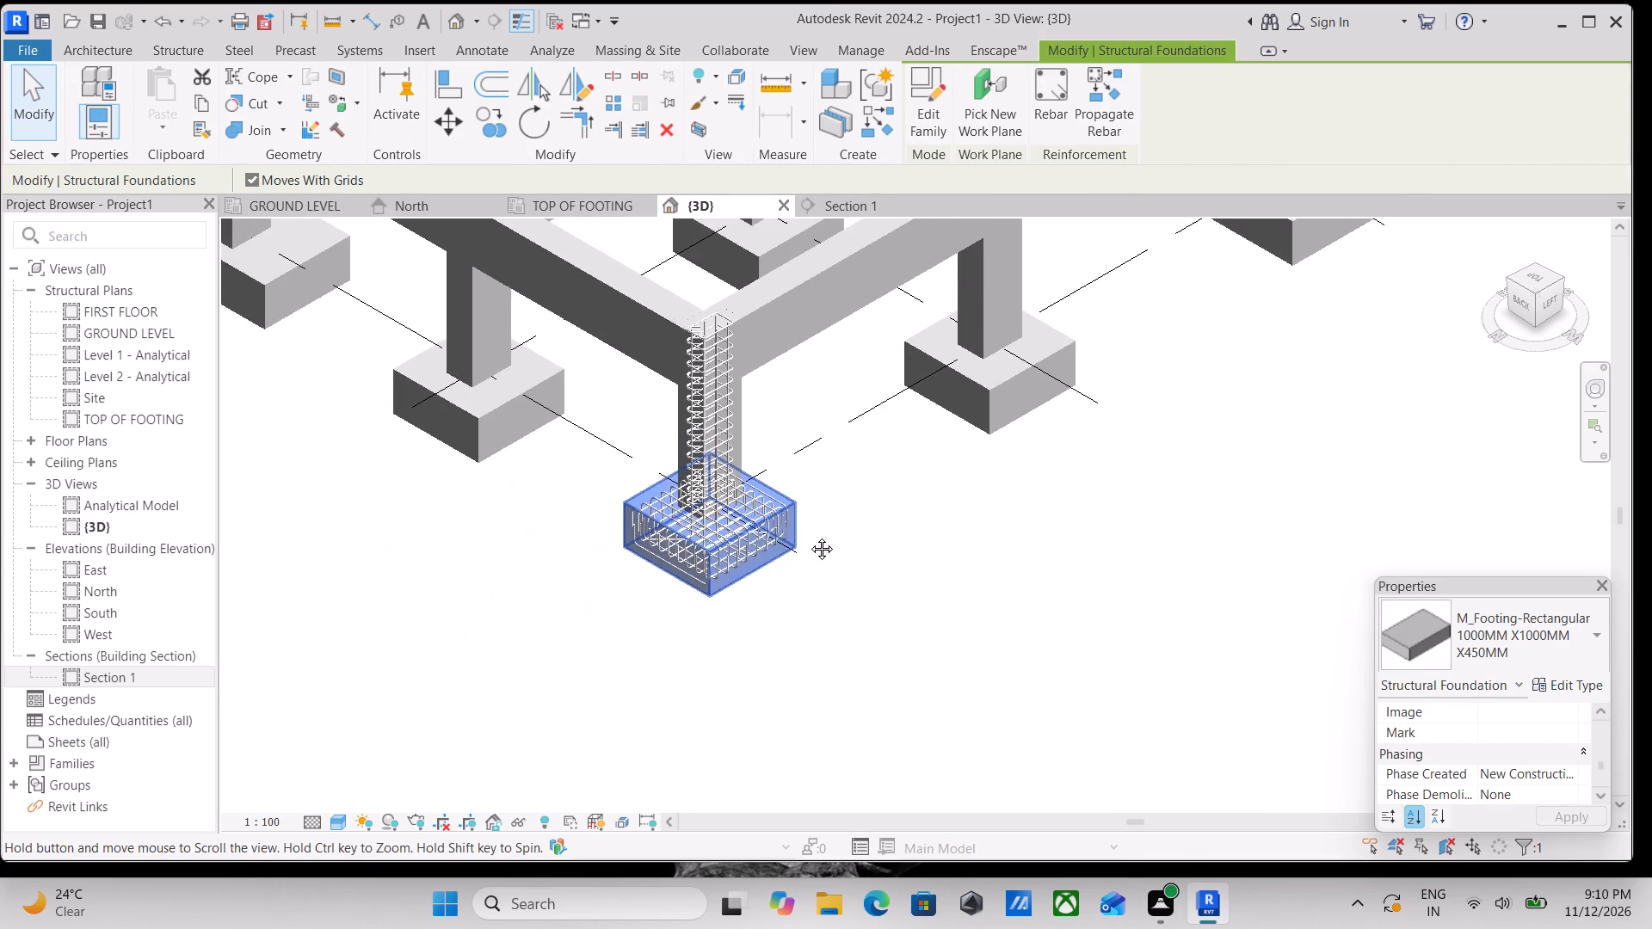
{"action": "middle_click_drag", "start_coordinate": [809, 536], "coordinate": [876, 586]}
{"action": "left_click", "coordinate": [1095, 86]}
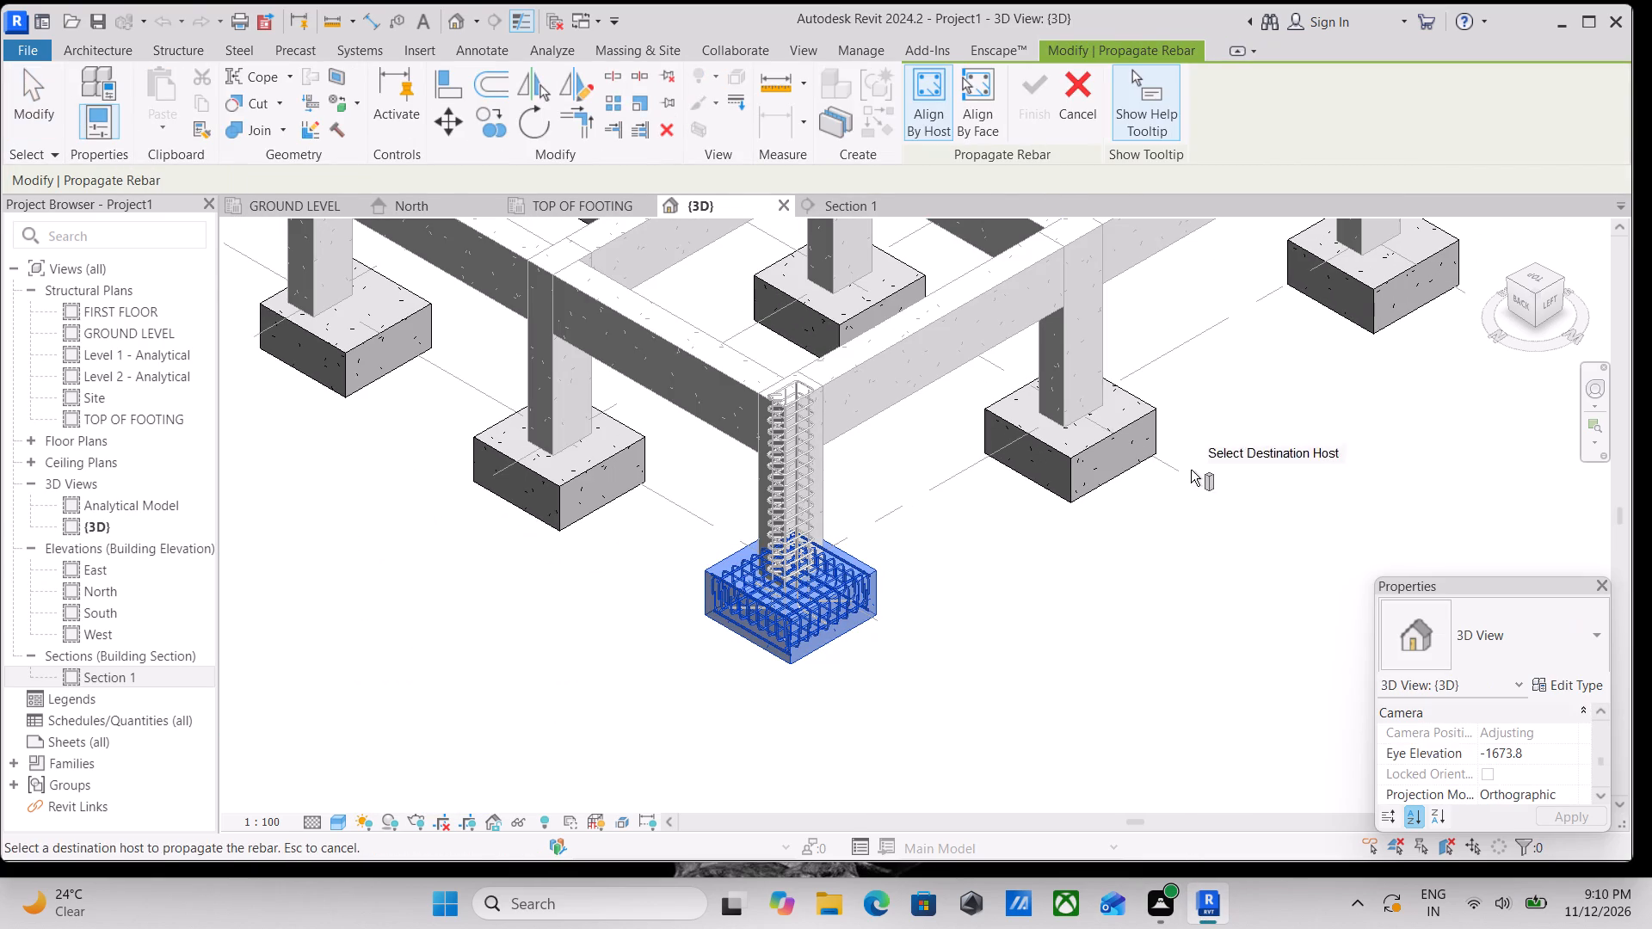
{"action": "left_click", "coordinate": [1129, 423]}
{"action": "middle_click_drag", "start_coordinate": [1218, 407], "coordinate": [1039, 492]}
{"action": "left_click", "coordinate": [1218, 351]}
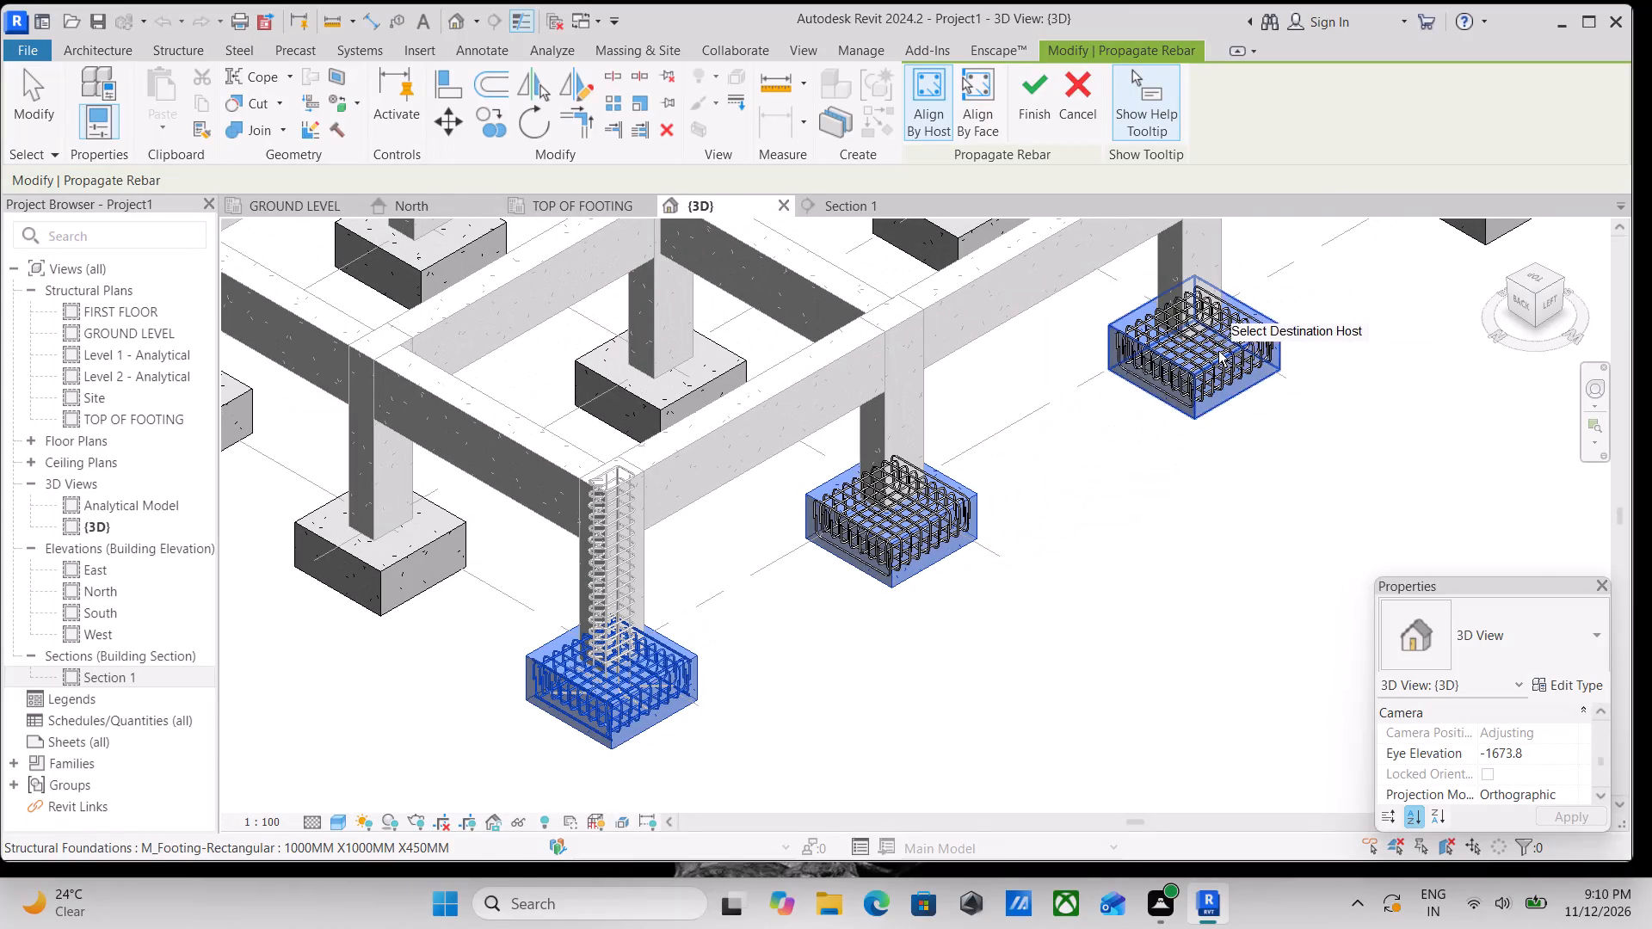
{"action": "middle_click_drag", "start_coordinate": [1196, 381], "coordinate": [953, 506]}
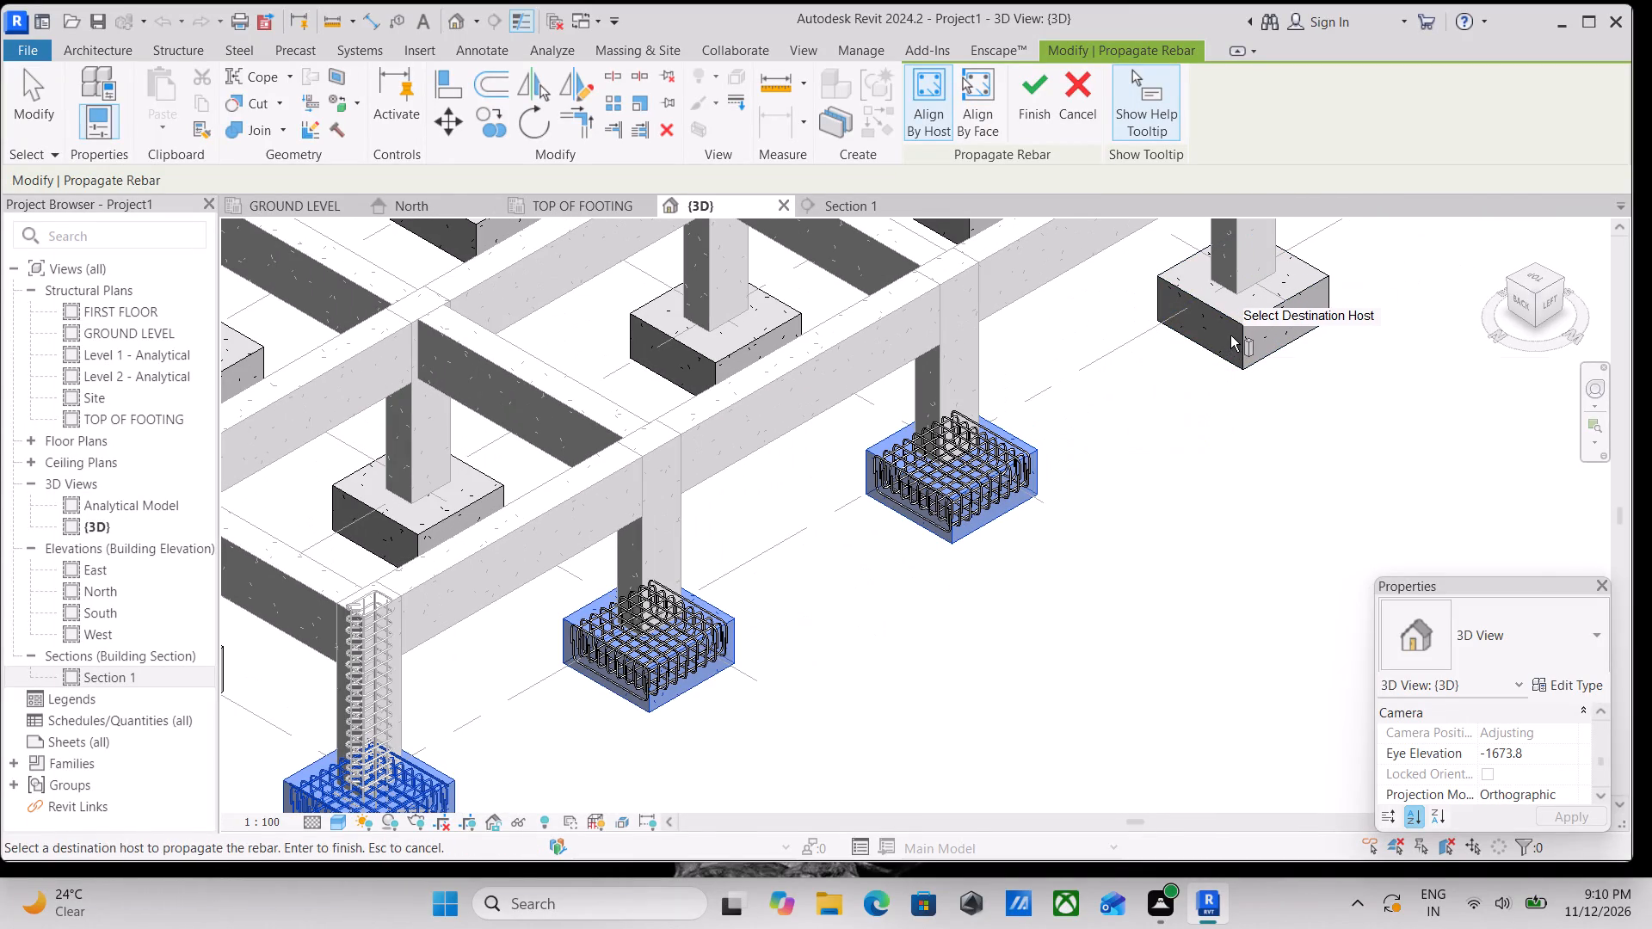
{"action": "left_click", "coordinate": [1230, 335]}
{"action": "scroll", "coordinate": [1230, 335], "scroll_direction": "down", "scroll_amount": 1}
{"action": "left_click", "coordinate": [1243, 323]}
Add the other three footings along grid A (A2, A3 and A4) as rebar propagation destinations.
{"action": "scroll", "coordinate": [1181, 378], "scroll_direction": "down", "scroll_amount": 1}
{"action": "middle_click_drag", "start_coordinate": [1101, 414], "coordinate": [1310, 387]}
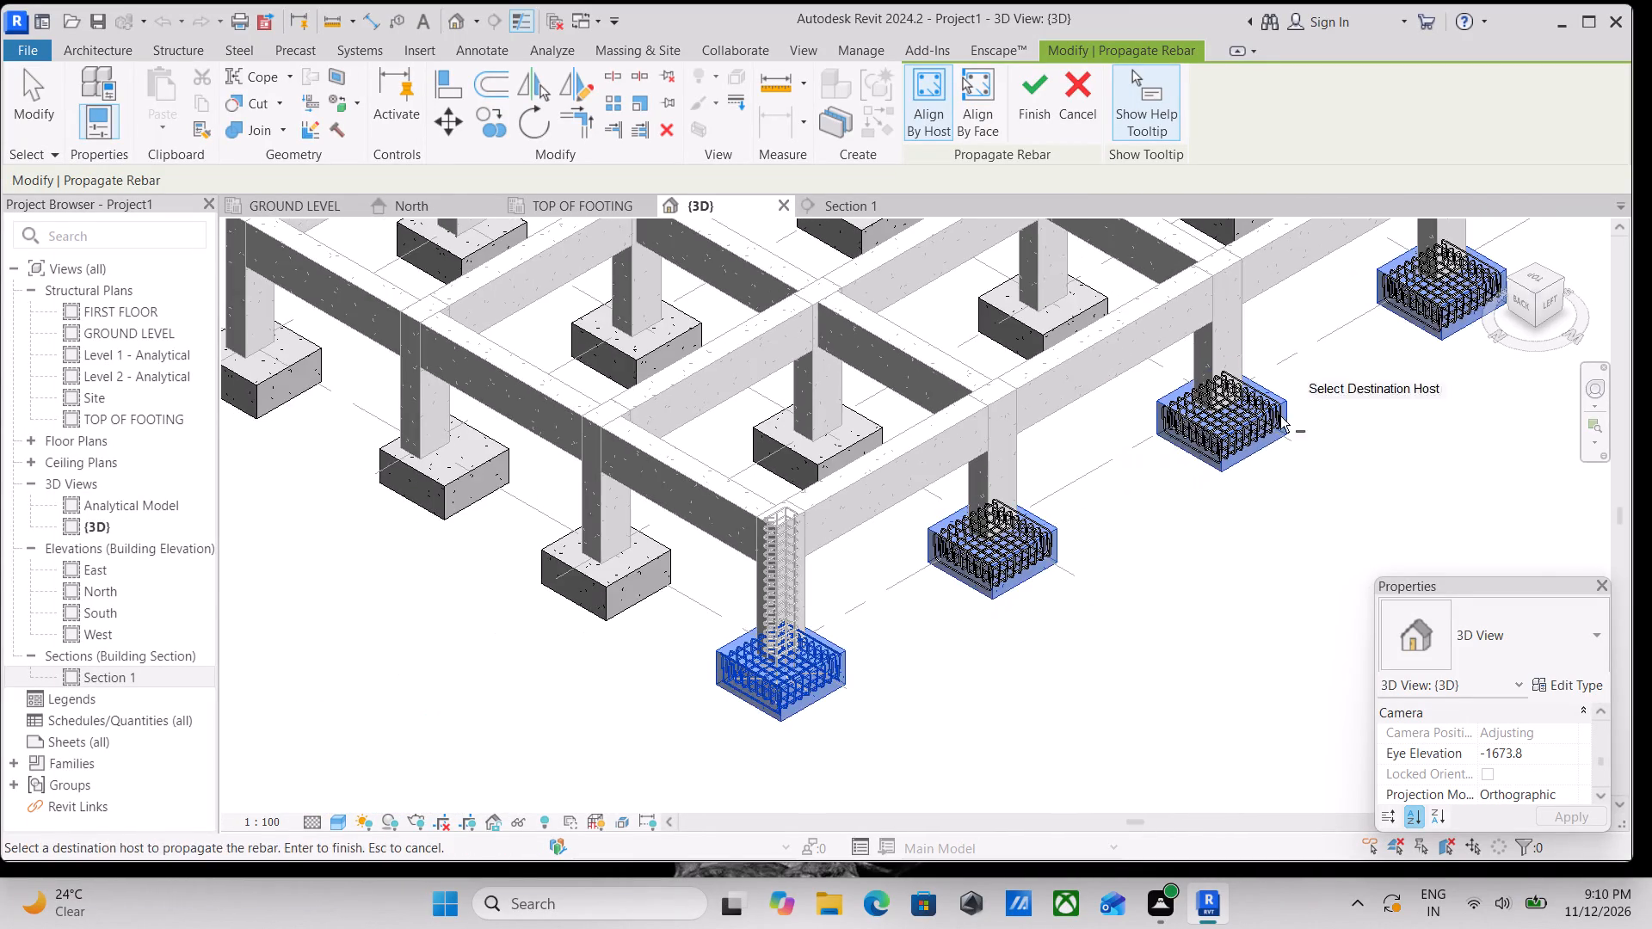
{"action": "middle_click_drag", "start_coordinate": [1078, 433], "coordinate": [1308, 337]}
{"action": "left_click", "coordinate": [882, 476]}
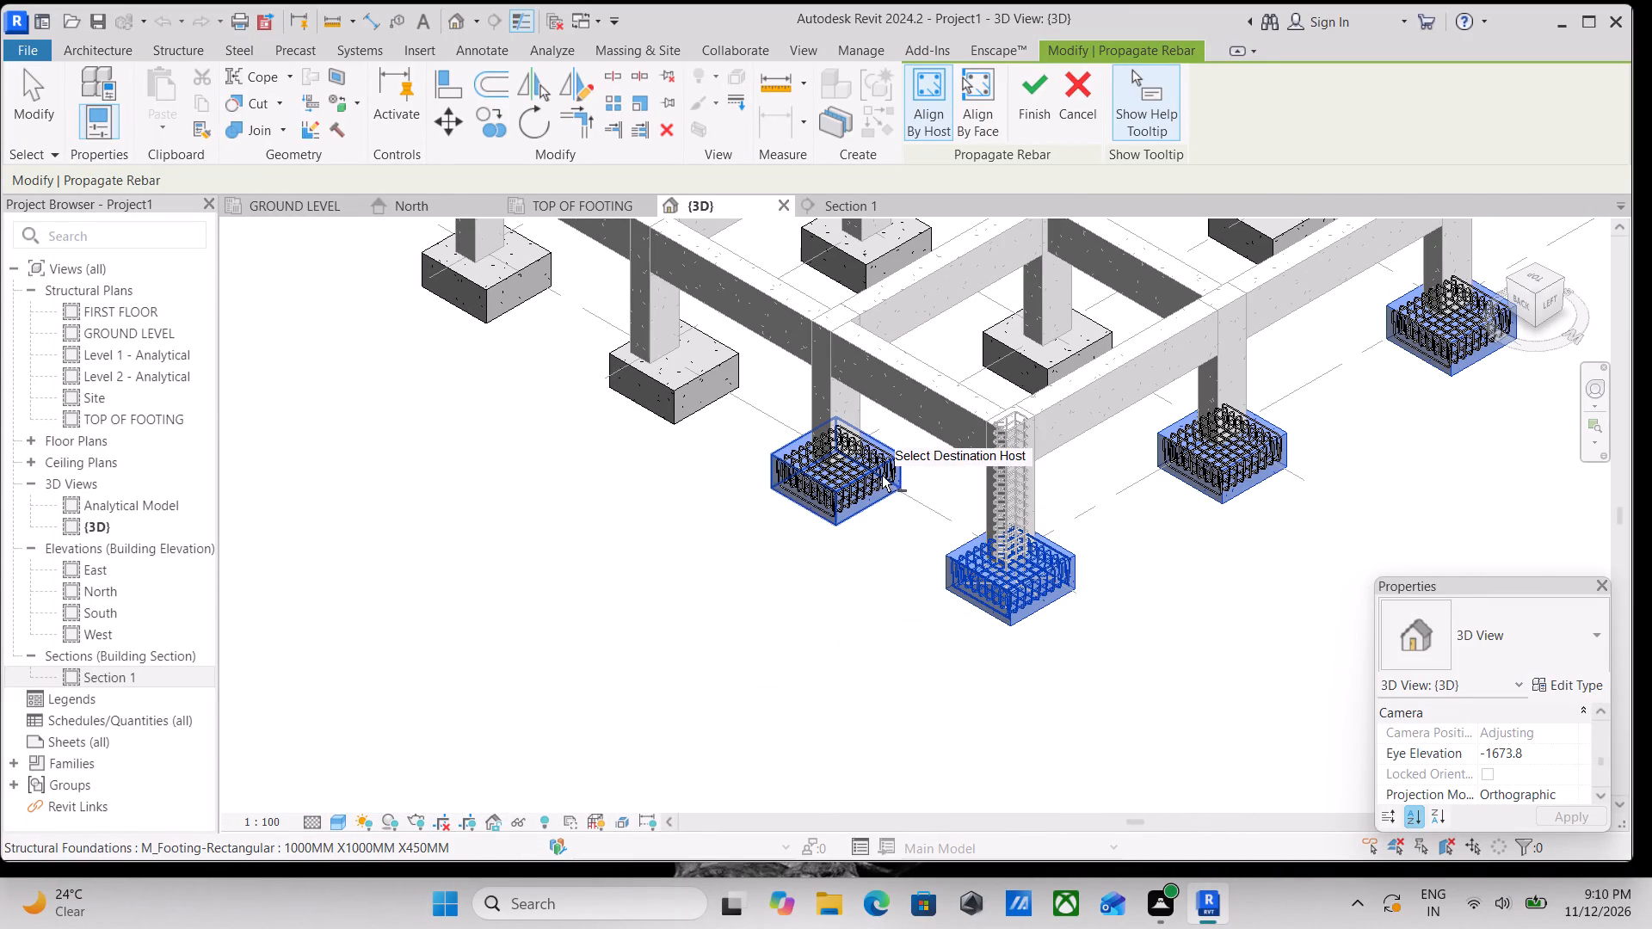
{"action": "middle_click_drag", "start_coordinate": [908, 495], "coordinate": [1079, 588]}
{"action": "left_click", "coordinate": [874, 489]}
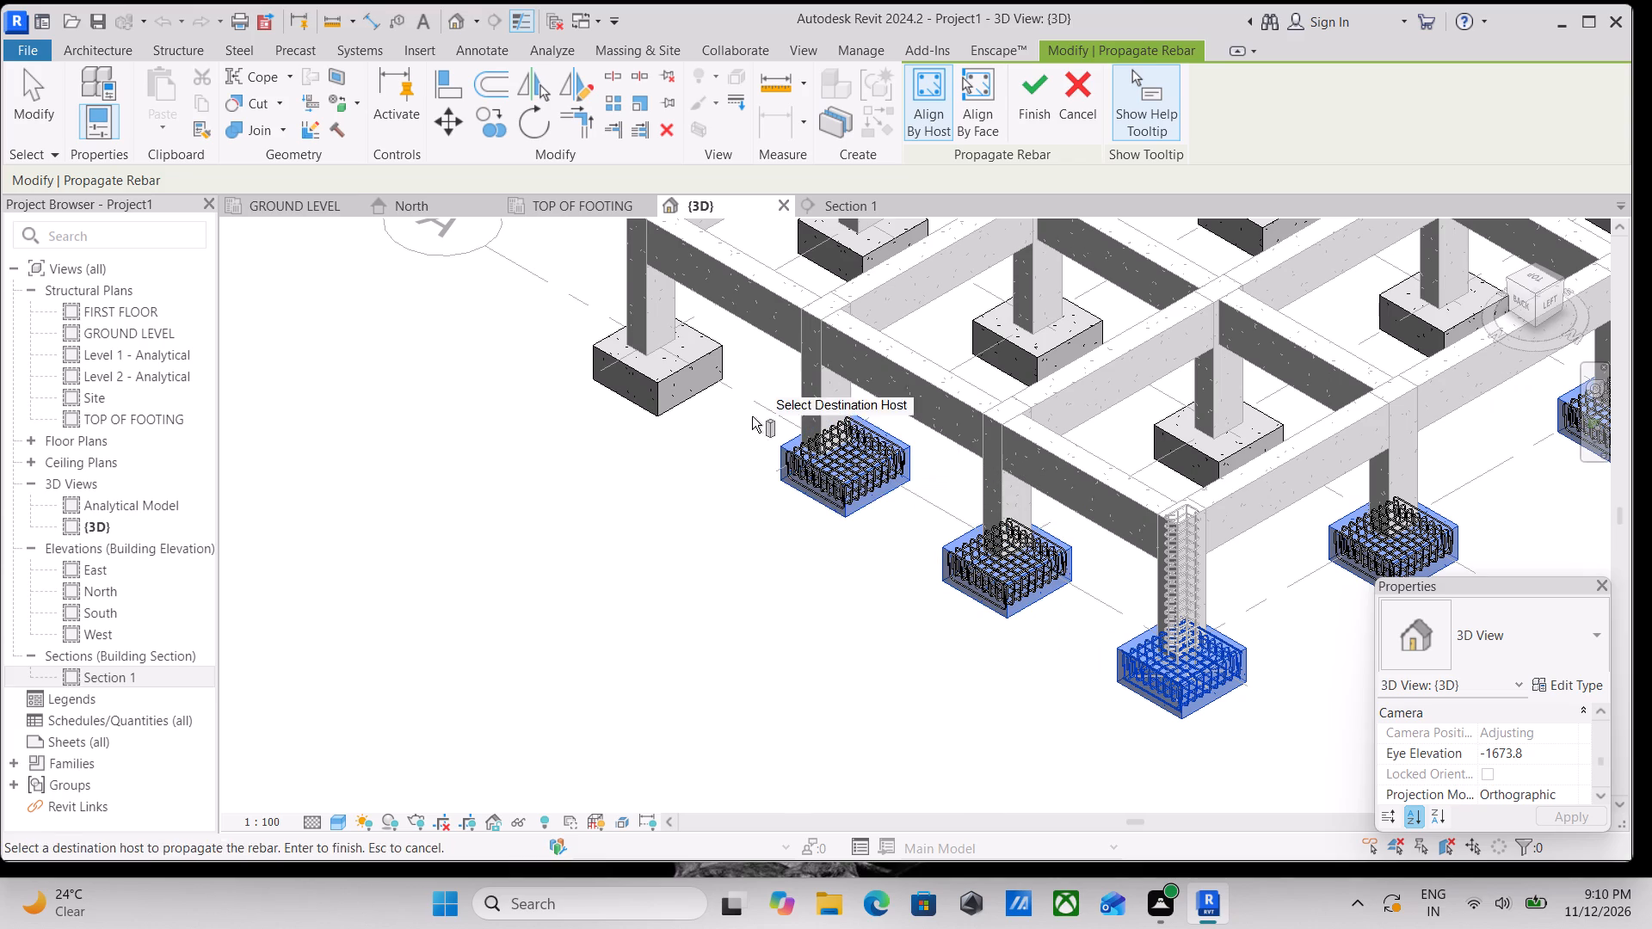
{"action": "left_click", "coordinate": [687, 367]}
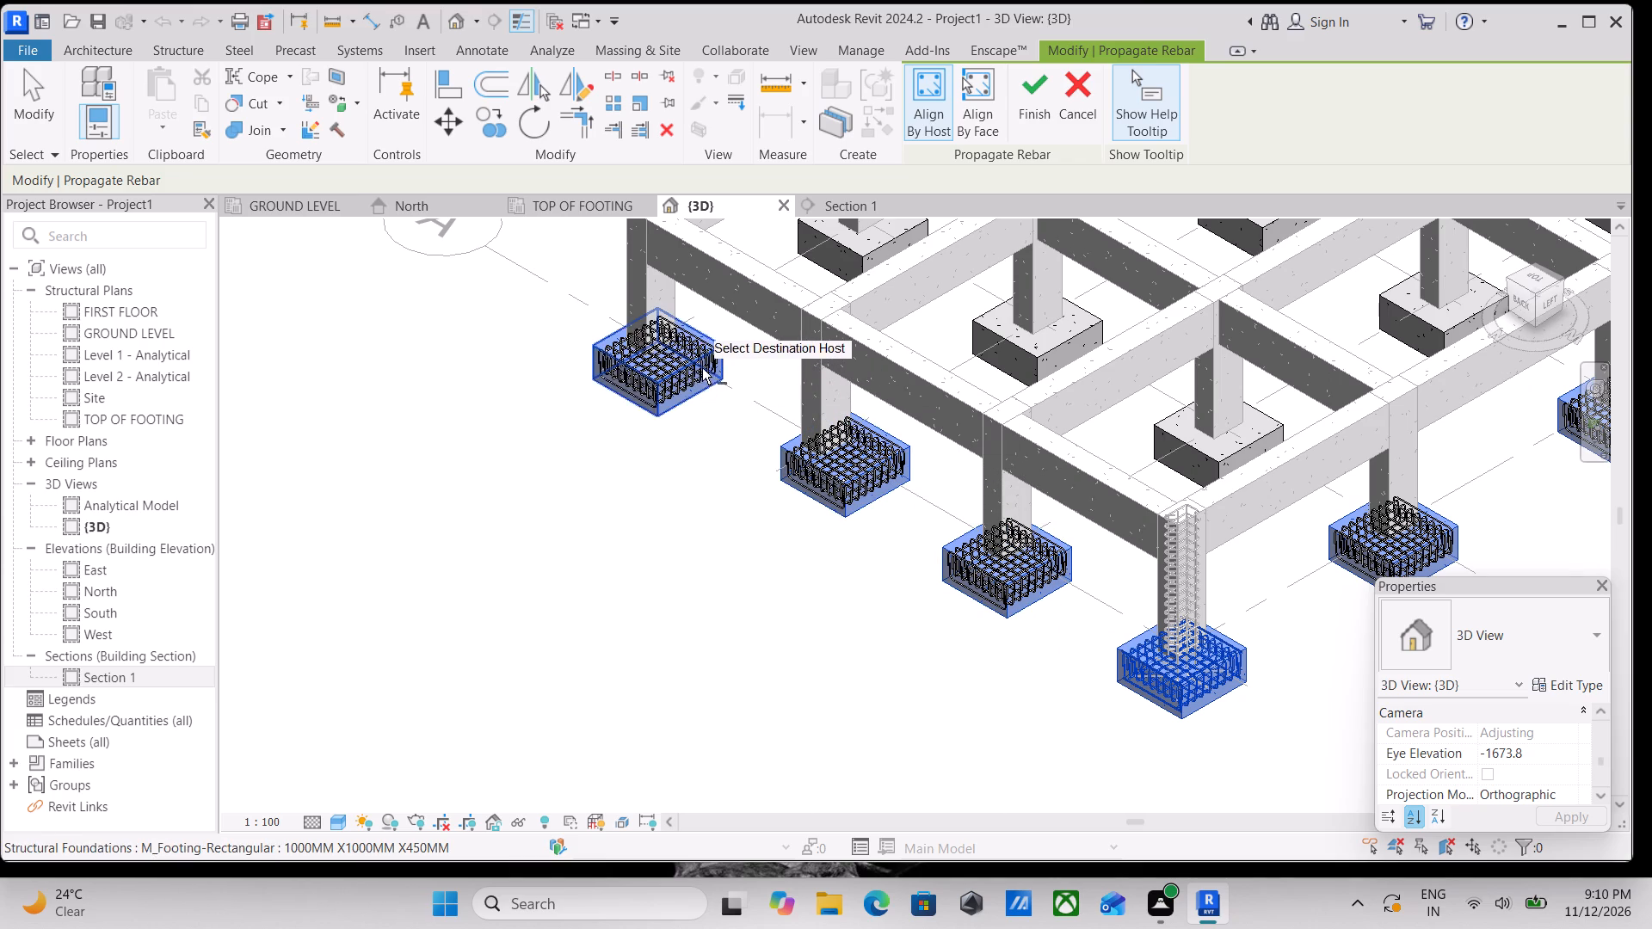
Add footings B4, C4 and D4 along grid 4, plus D3 and D2 along grid D, as rebar propagation destinations.
{"action": "middle_click_drag", "start_coordinate": [712, 375], "coordinate": [836, 562]}
{"action": "left_click", "coordinate": [957, 435]}
{"action": "middle_click_drag", "start_coordinate": [1003, 431], "coordinate": [968, 460]}
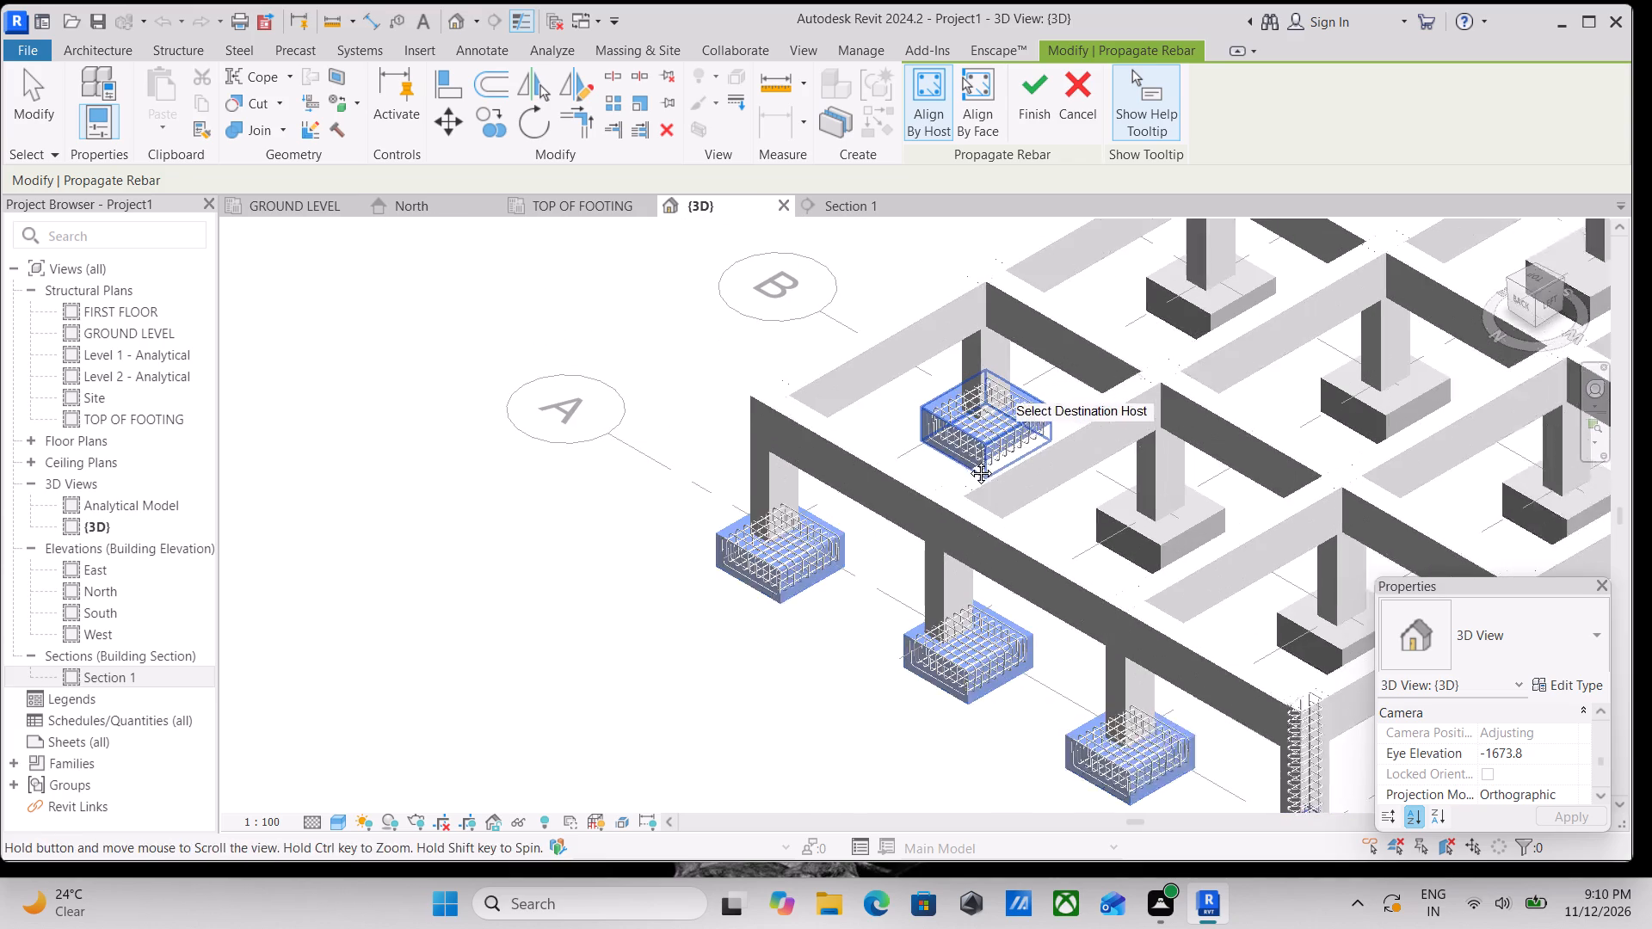
{"action": "middle_click_drag", "start_coordinate": [968, 460], "coordinate": [868, 488]}
{"action": "left_click", "coordinate": [1025, 348]}
{"action": "middle_click_drag", "start_coordinate": [1161, 344], "coordinate": [681, 503]}
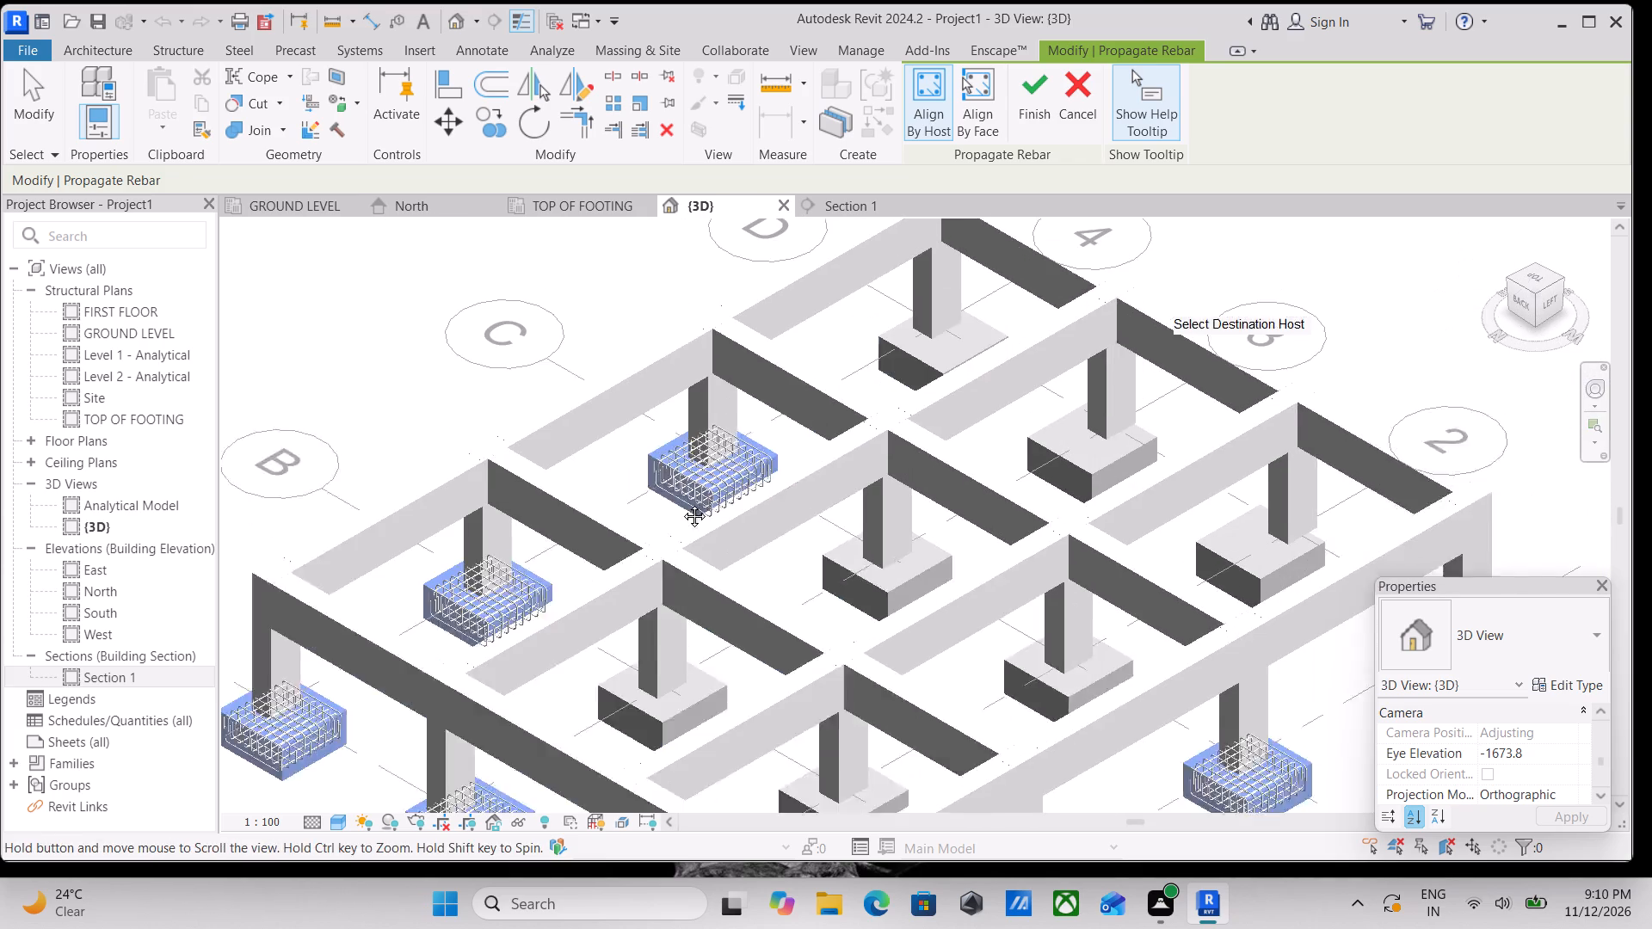
{"action": "middle_click_drag", "start_coordinate": [681, 503], "coordinate": [664, 535]}
{"action": "left_click", "coordinate": [759, 405]}
{"action": "middle_click_drag", "start_coordinate": [924, 489], "coordinate": [779, 404]}
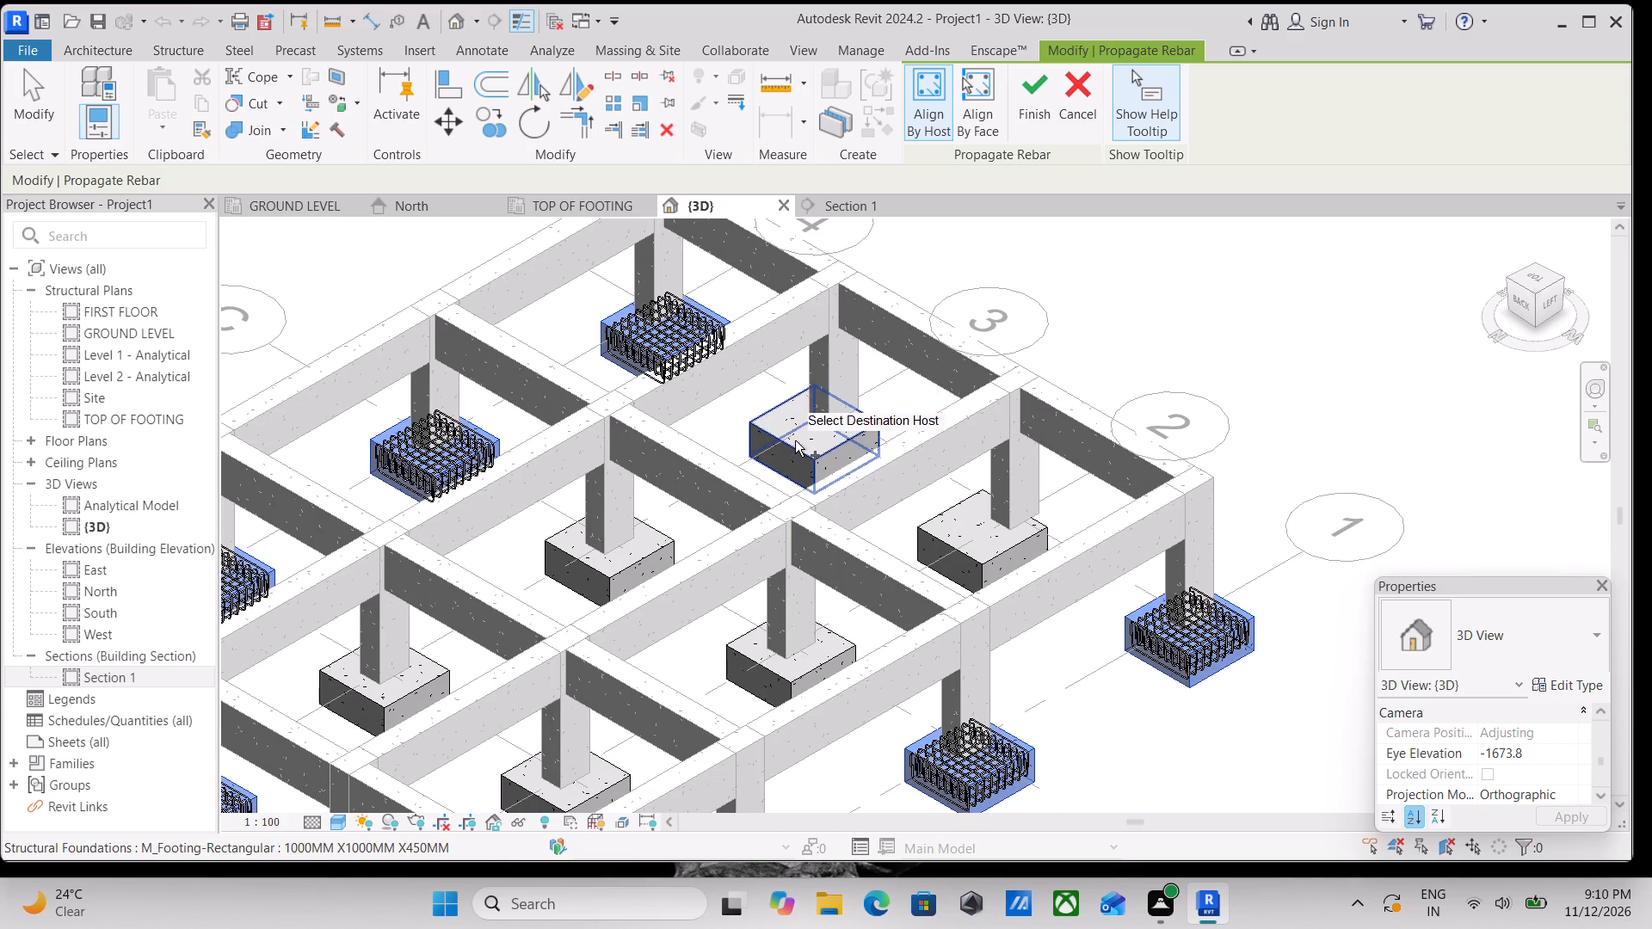
{"action": "left_click", "coordinate": [795, 440]}
{"action": "middle_click_drag", "start_coordinate": [788, 431], "coordinate": [755, 380]}
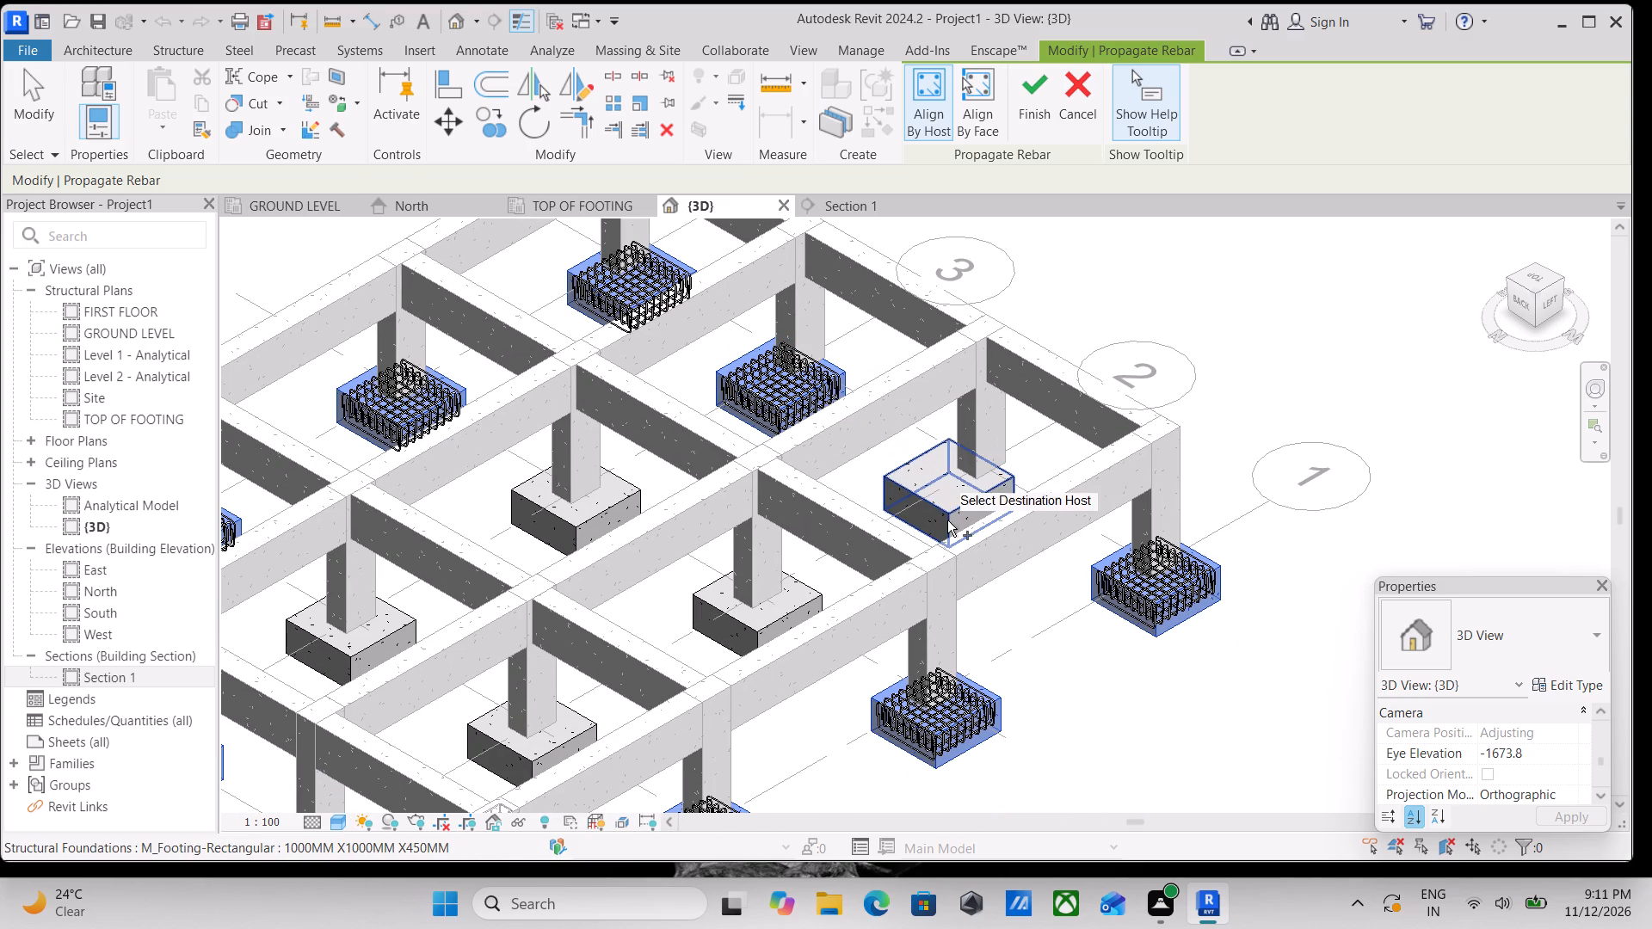
{"action": "middle_click_drag", "start_coordinate": [923, 509], "coordinate": [742, 538]}
{"action": "left_click", "coordinate": [752, 538]}
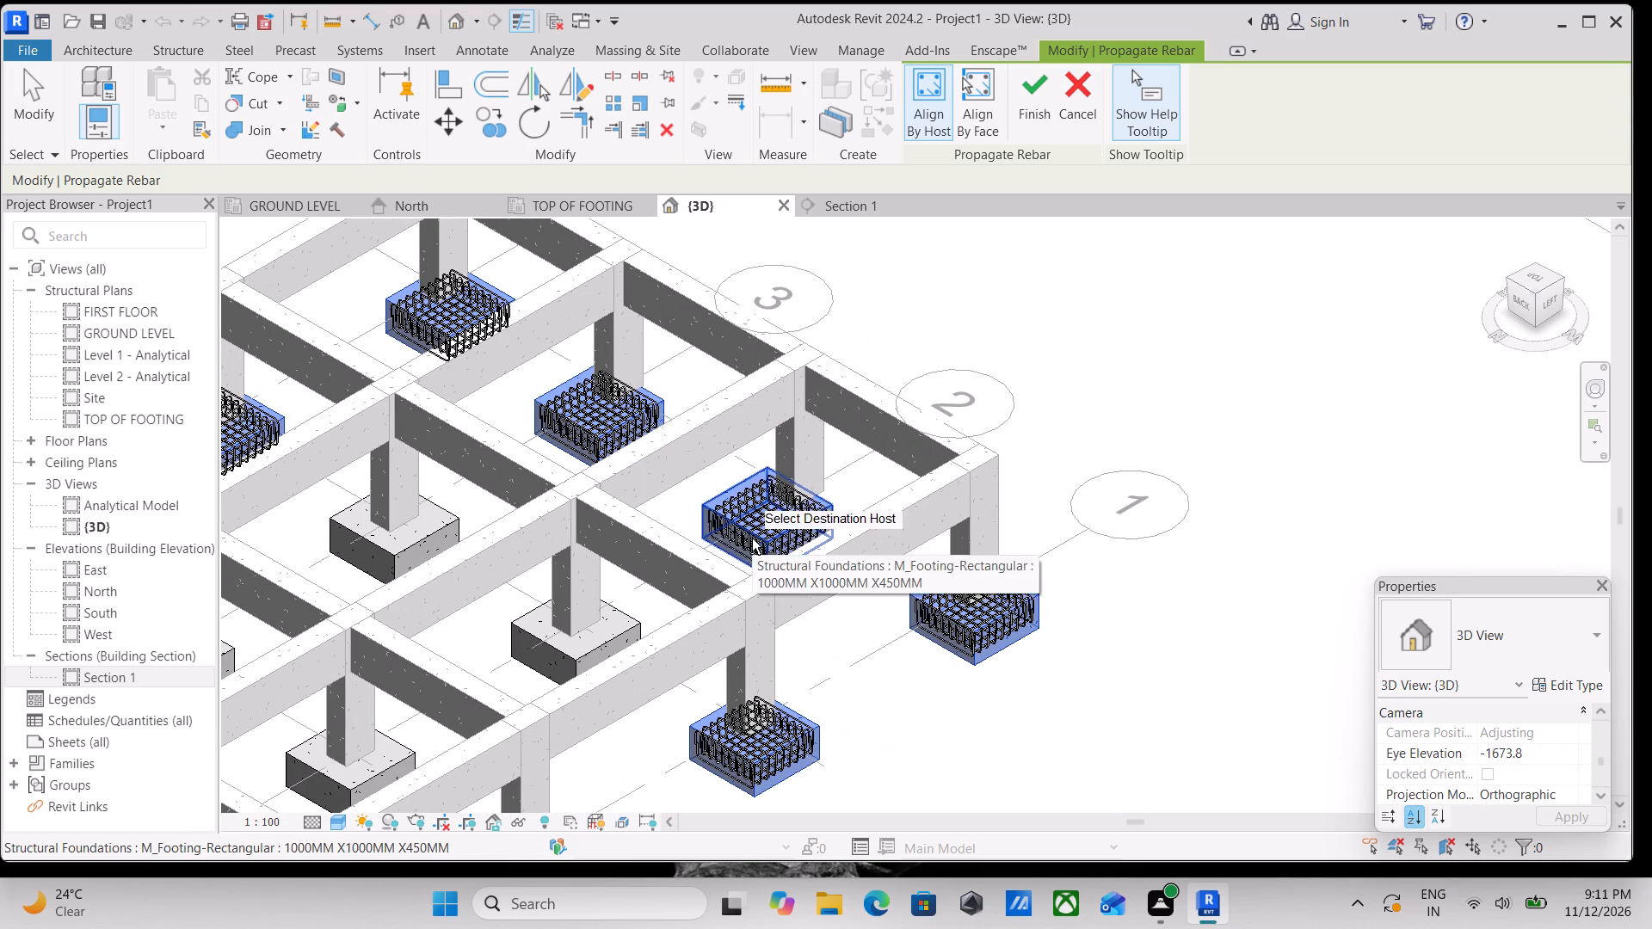
Add the four interior footings (C3, C2, B2 and B3) as destinations and finish the footing rebar propagation.
{"action": "middle_click_drag", "start_coordinate": [752, 538], "coordinate": [959, 460]}
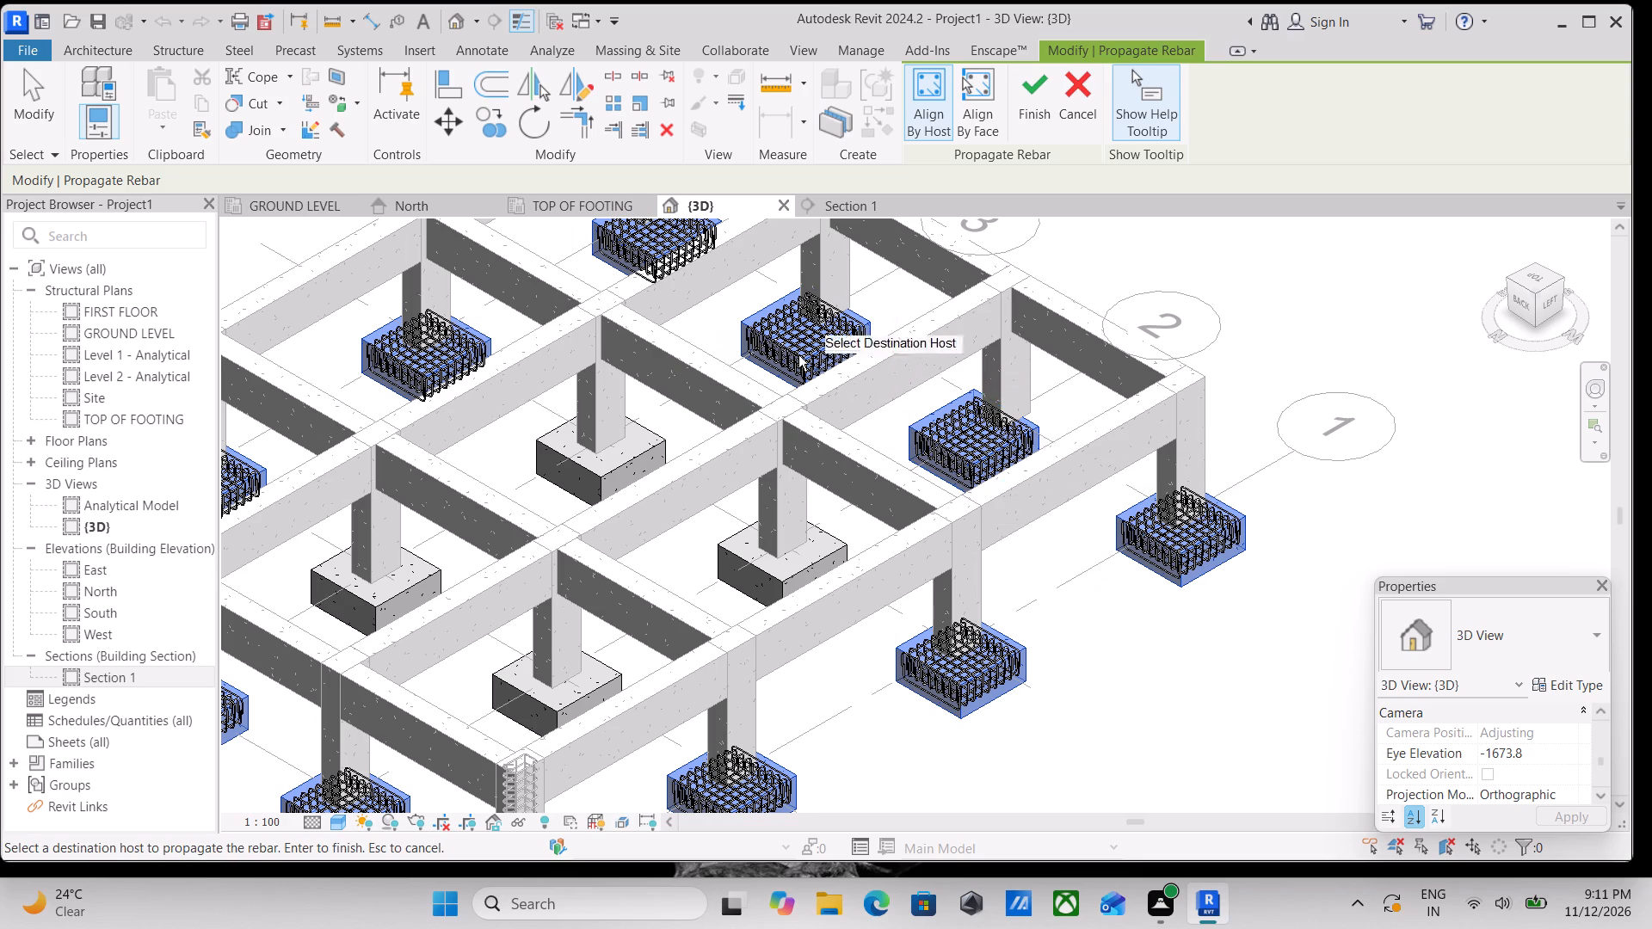
{"action": "left_click", "coordinate": [576, 460]}
{"action": "left_click", "coordinate": [790, 563]}
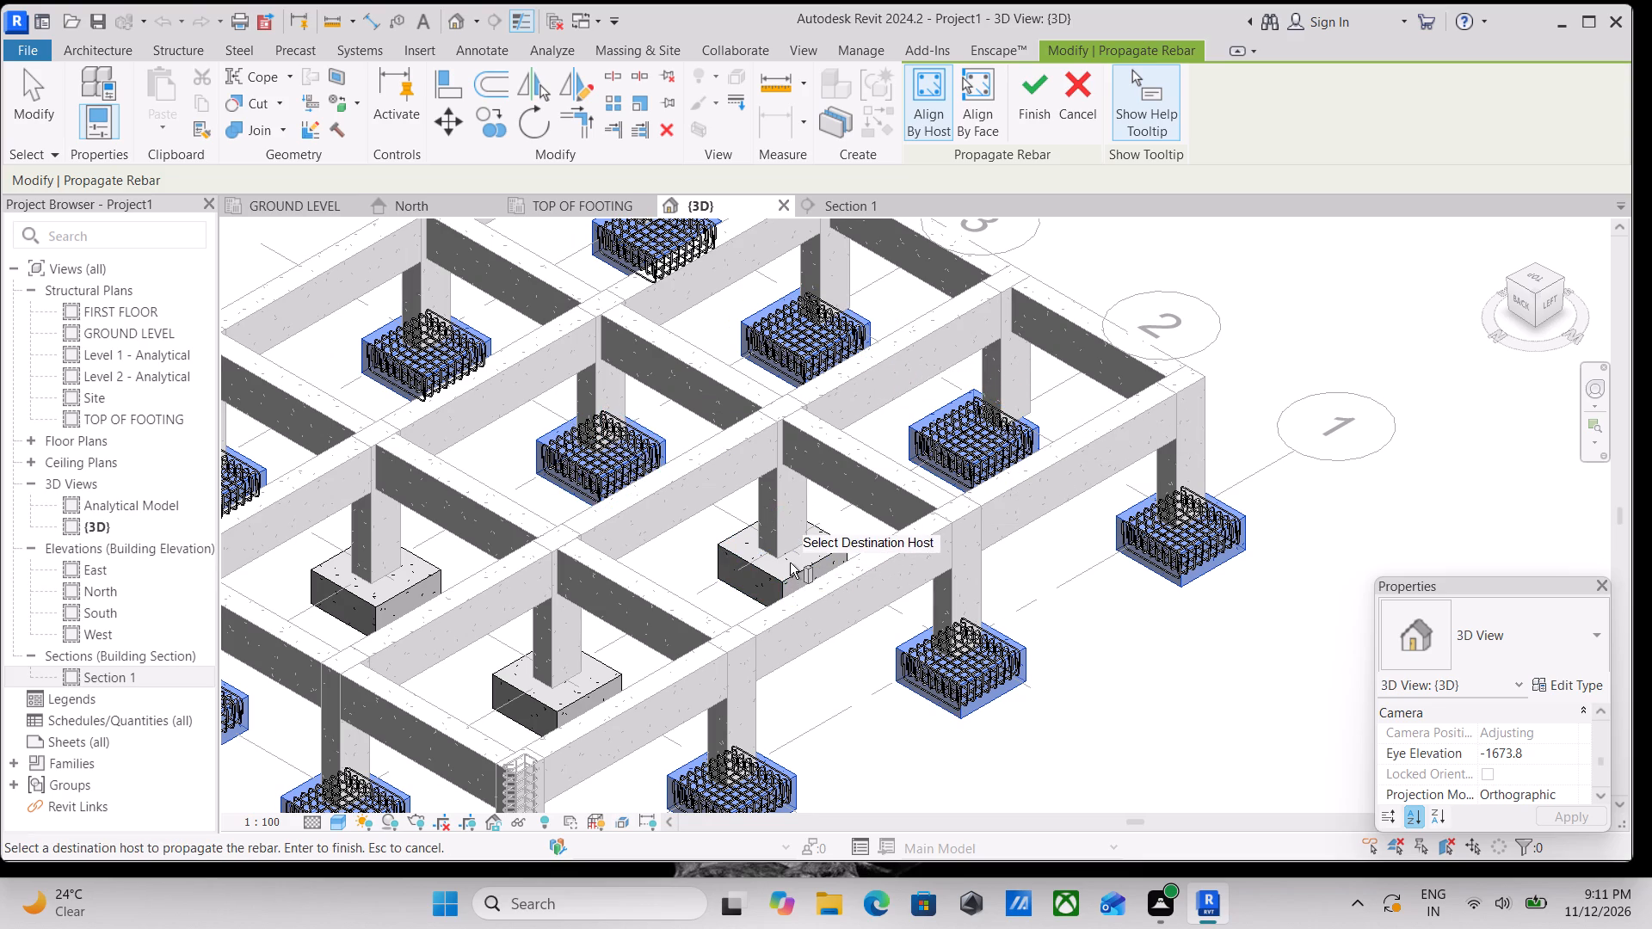
{"action": "left_click", "coordinate": [775, 572]}
{"action": "middle_click_drag", "start_coordinate": [774, 571], "coordinate": [1163, 474]}
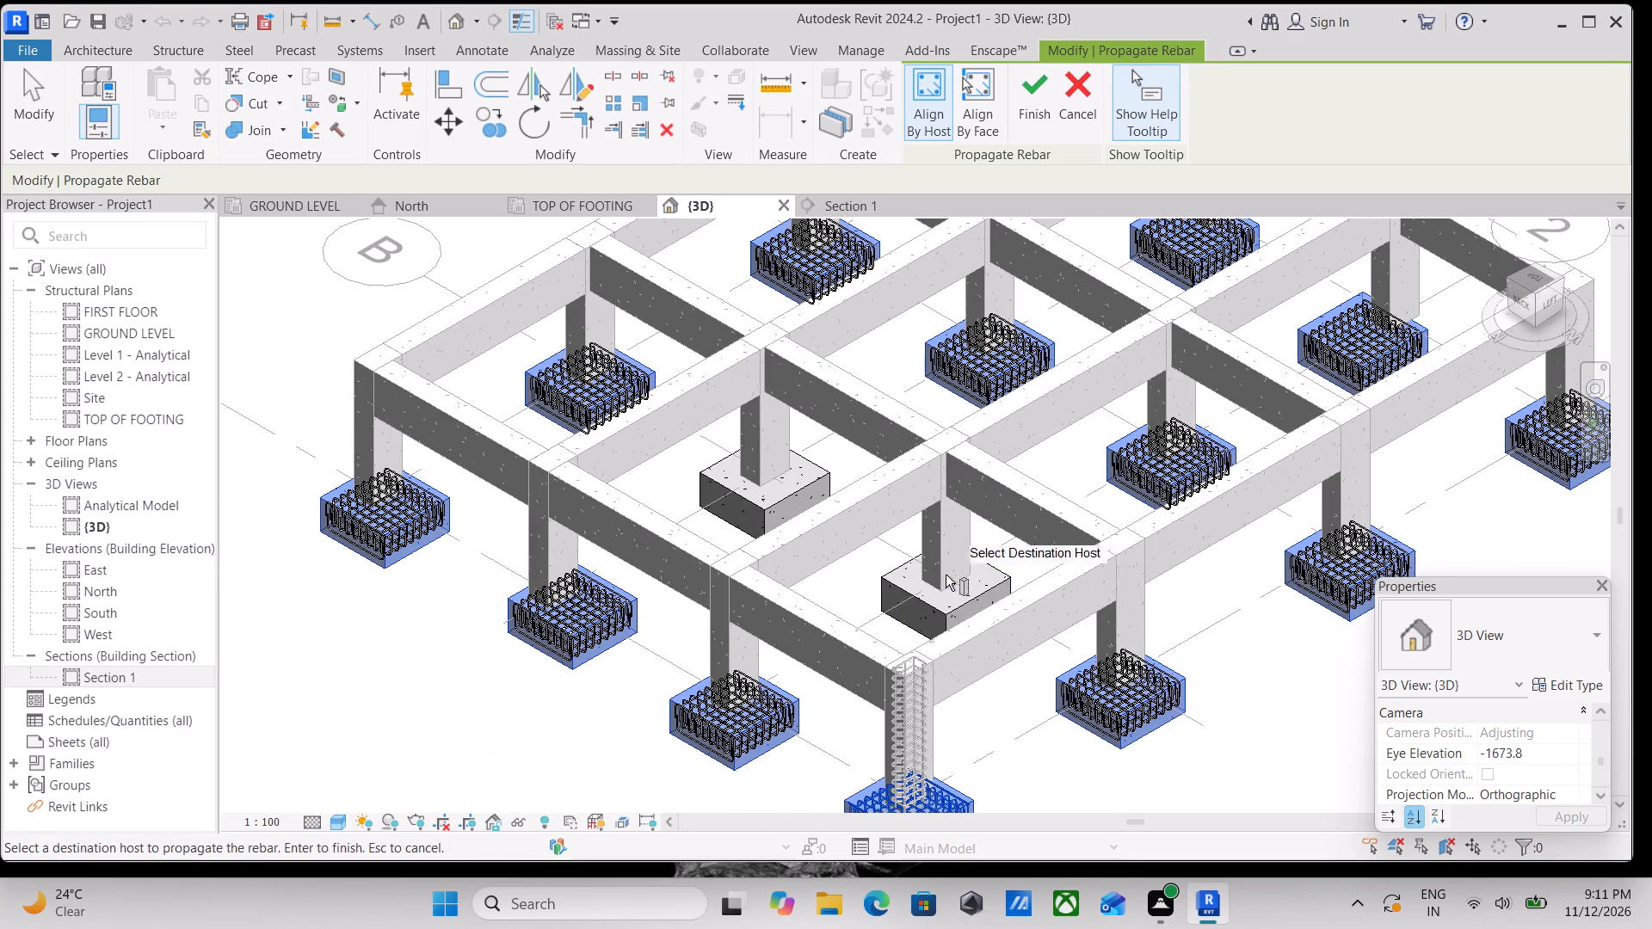
{"action": "left_click", "coordinate": [936, 602]}
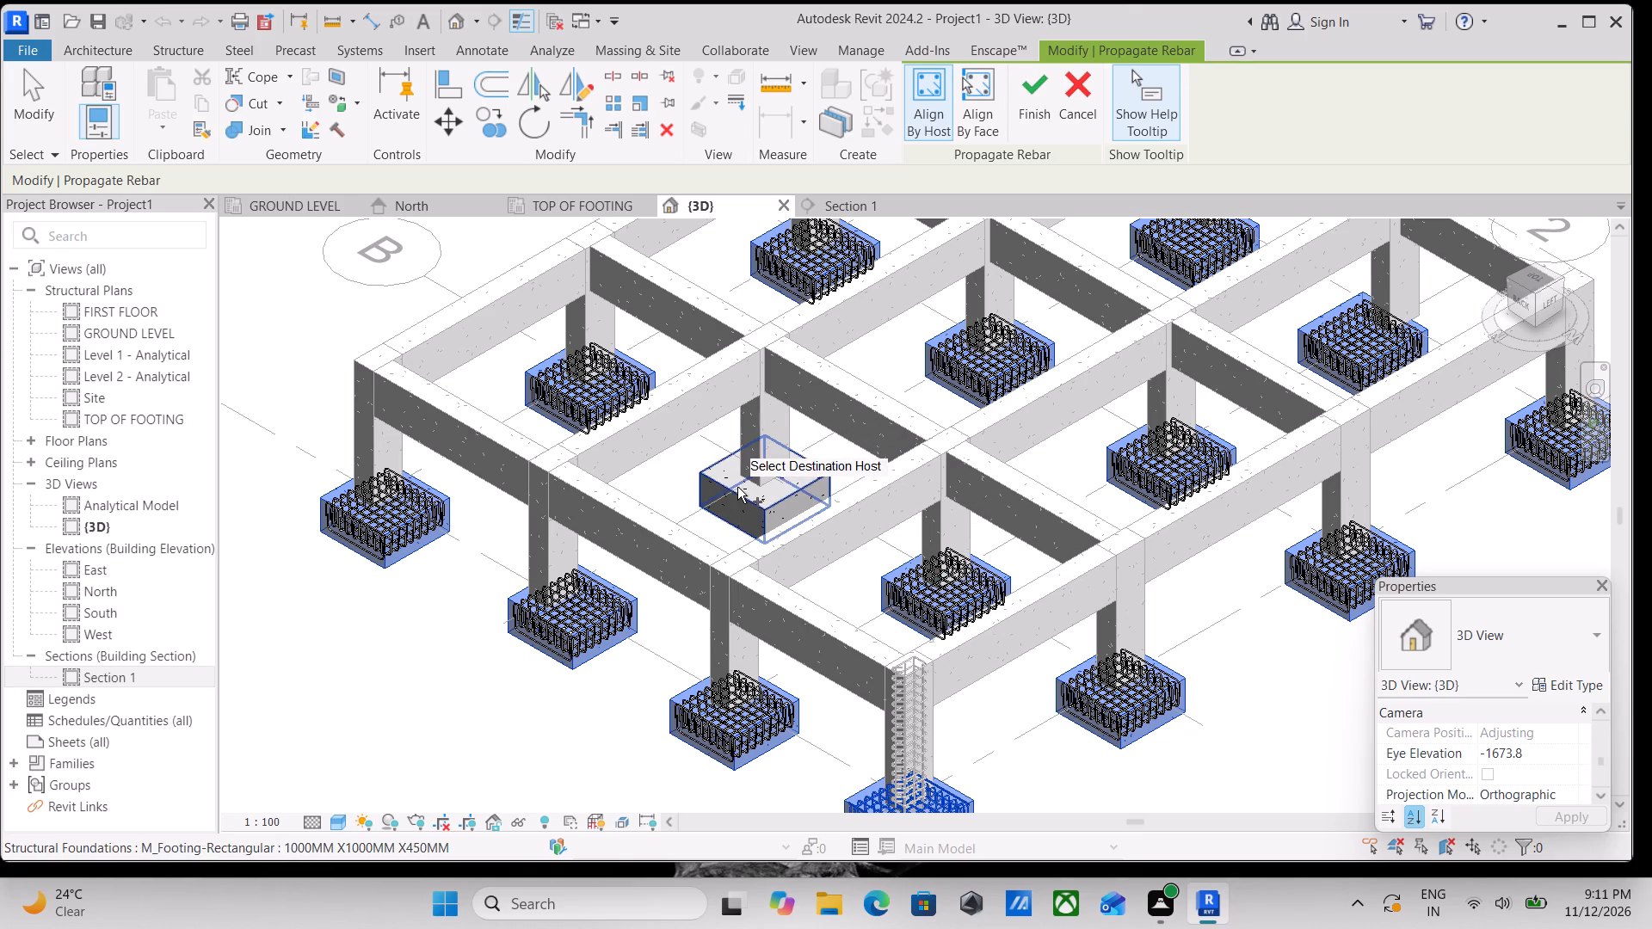
{"action": "left_click", "coordinate": [737, 487]}
{"action": "middle_click_drag", "start_coordinate": [780, 511], "coordinate": [647, 462]}
{"action": "scroll", "coordinate": [633, 452], "scroll_direction": "up", "scroll_amount": 1}
{"action": "scroll", "coordinate": [702, 458], "scroll_direction": "down", "scroll_amount": 3}
{"action": "scroll", "coordinate": [952, 673], "scroll_direction": "up", "scroll_amount": 3}
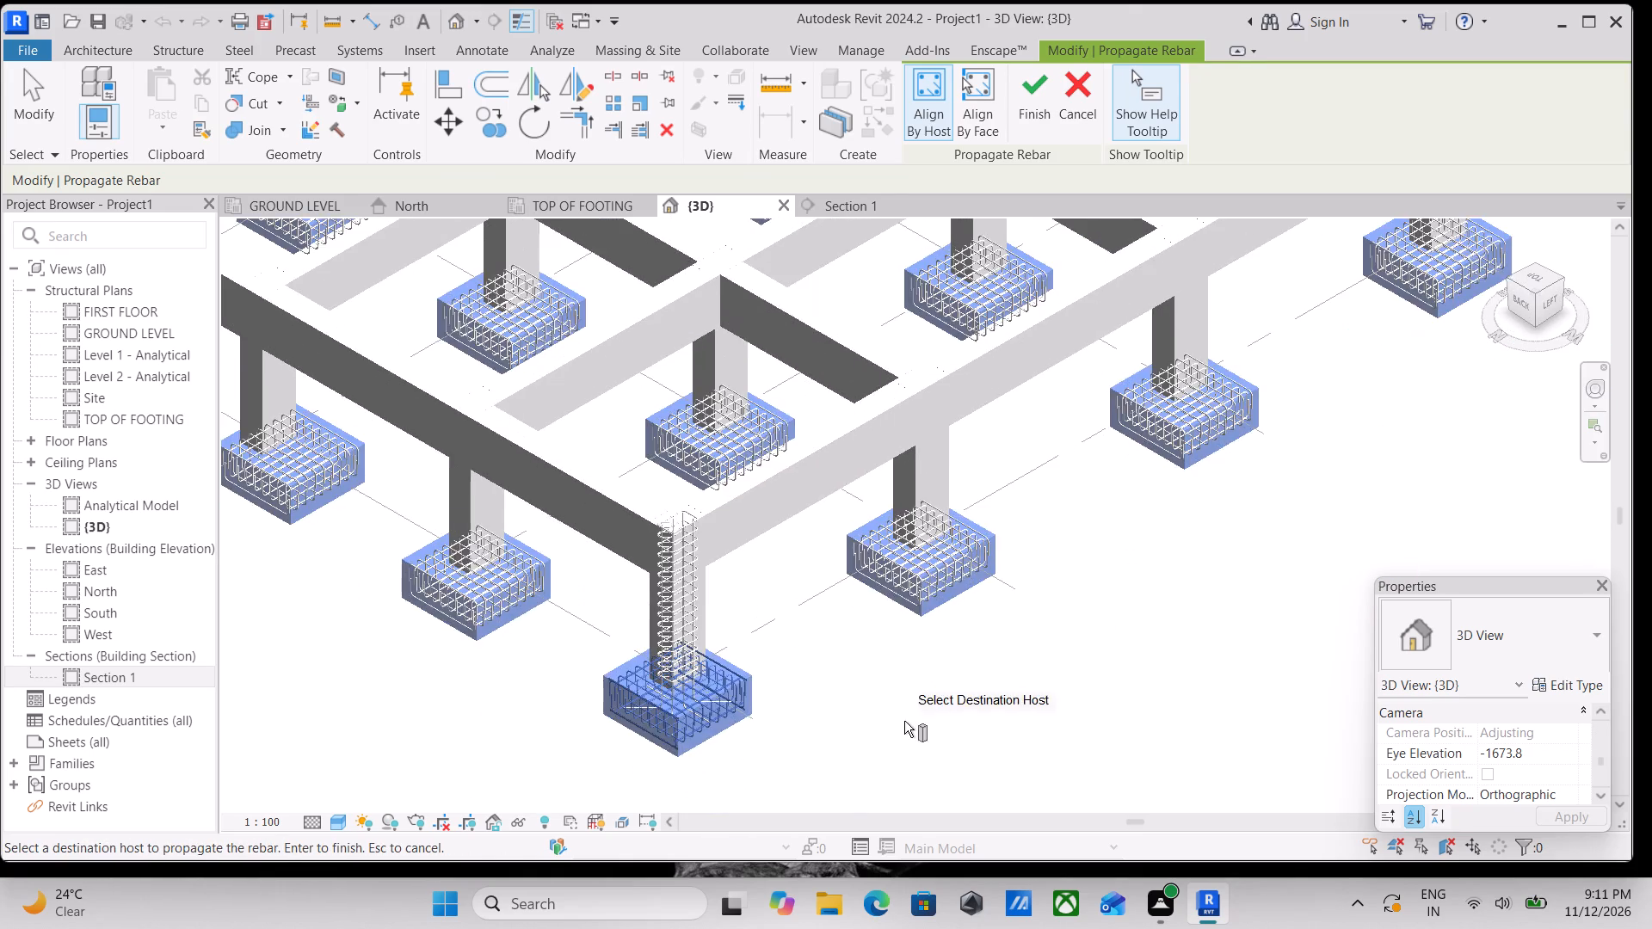
{"action": "scroll", "coordinate": [824, 685], "scroll_direction": "up", "scroll_amount": 3}
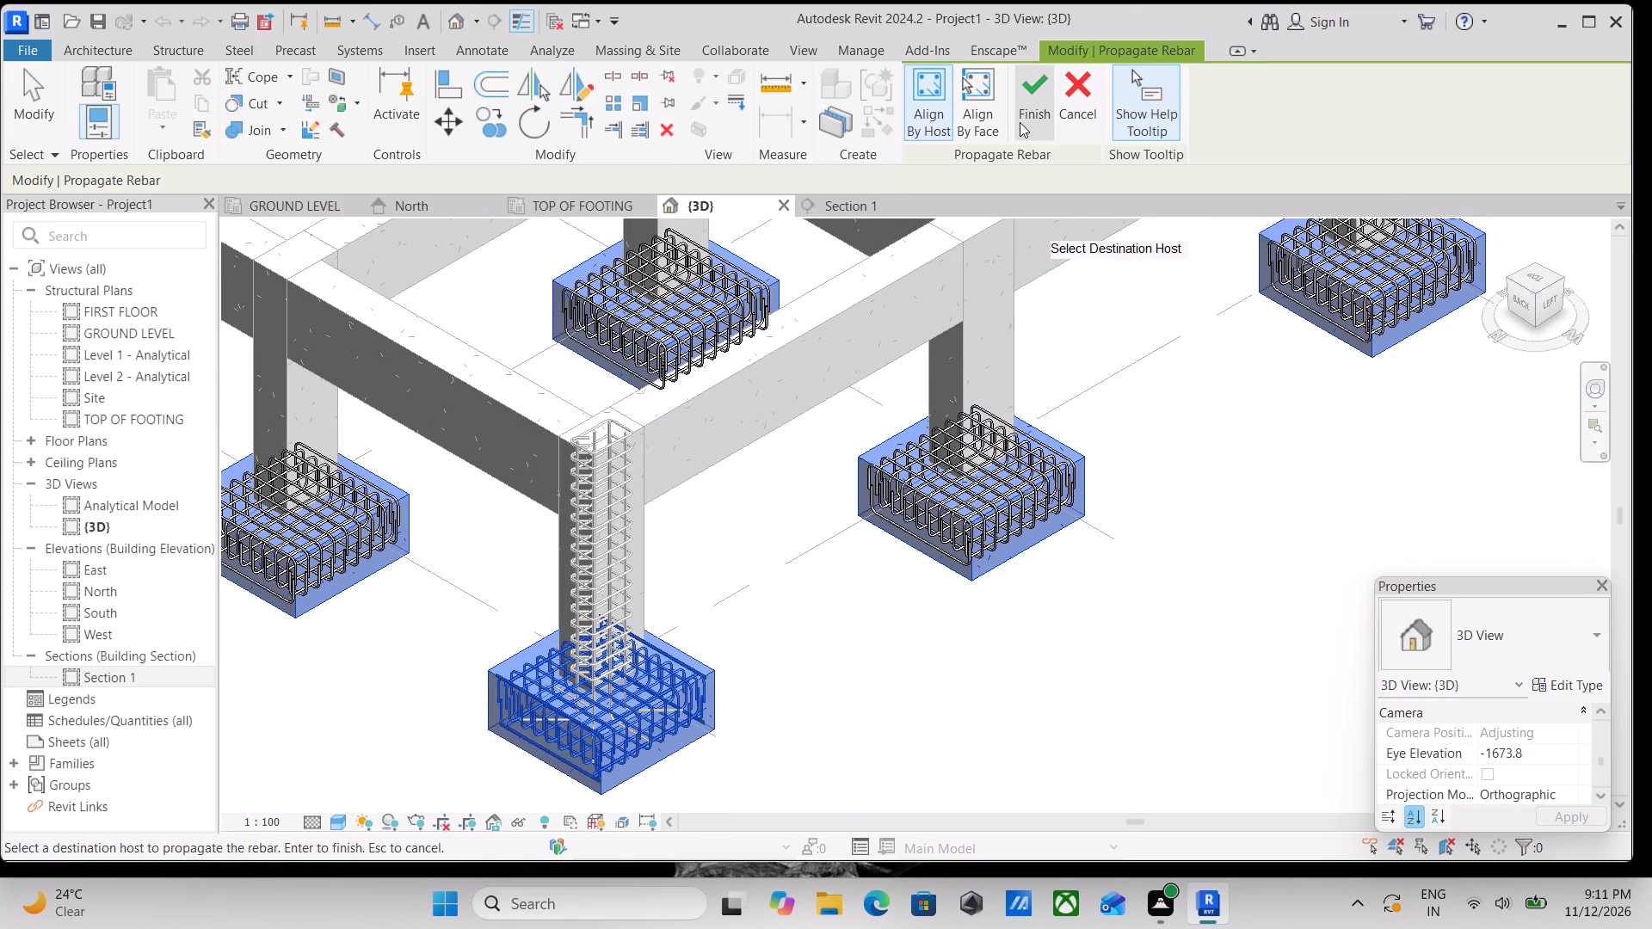
{"action": "left_click", "coordinate": [1031, 87]}
Propagate the A1 column's rebar, aligned by host, picking columns B1, C1 and D1 along grid 1 as destinations.
{"action": "scroll", "coordinate": [699, 537], "scroll_direction": "up", "scroll_amount": 3}
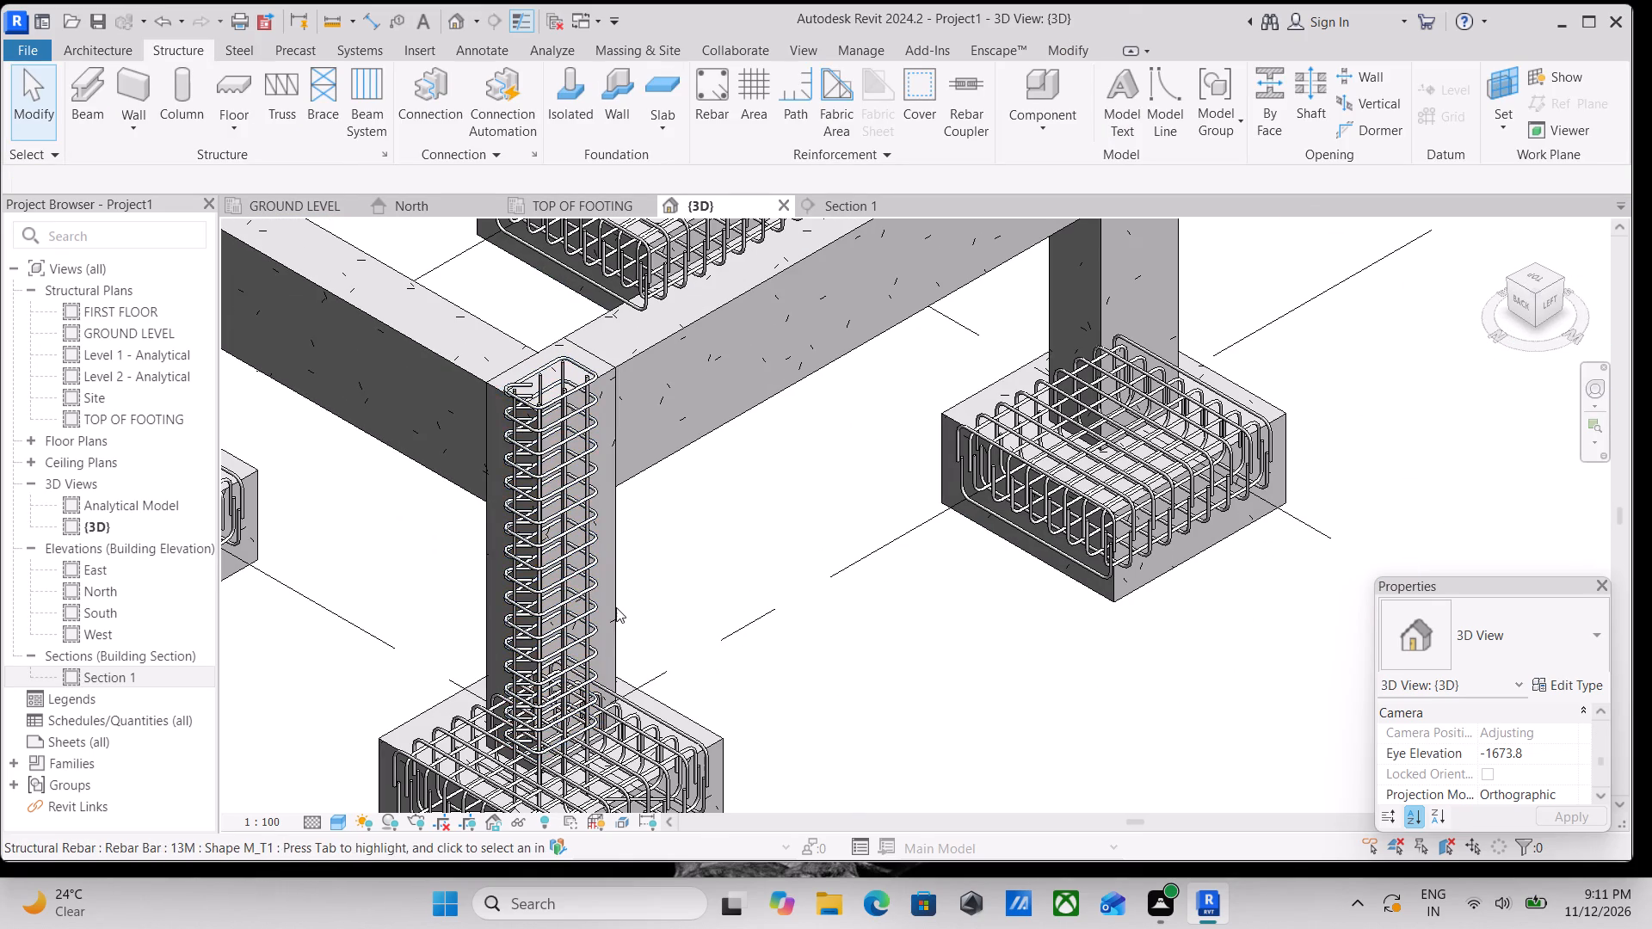
{"action": "left_click", "coordinate": [616, 607]}
{"action": "scroll", "coordinate": [616, 607], "scroll_direction": "down", "scroll_amount": 3}
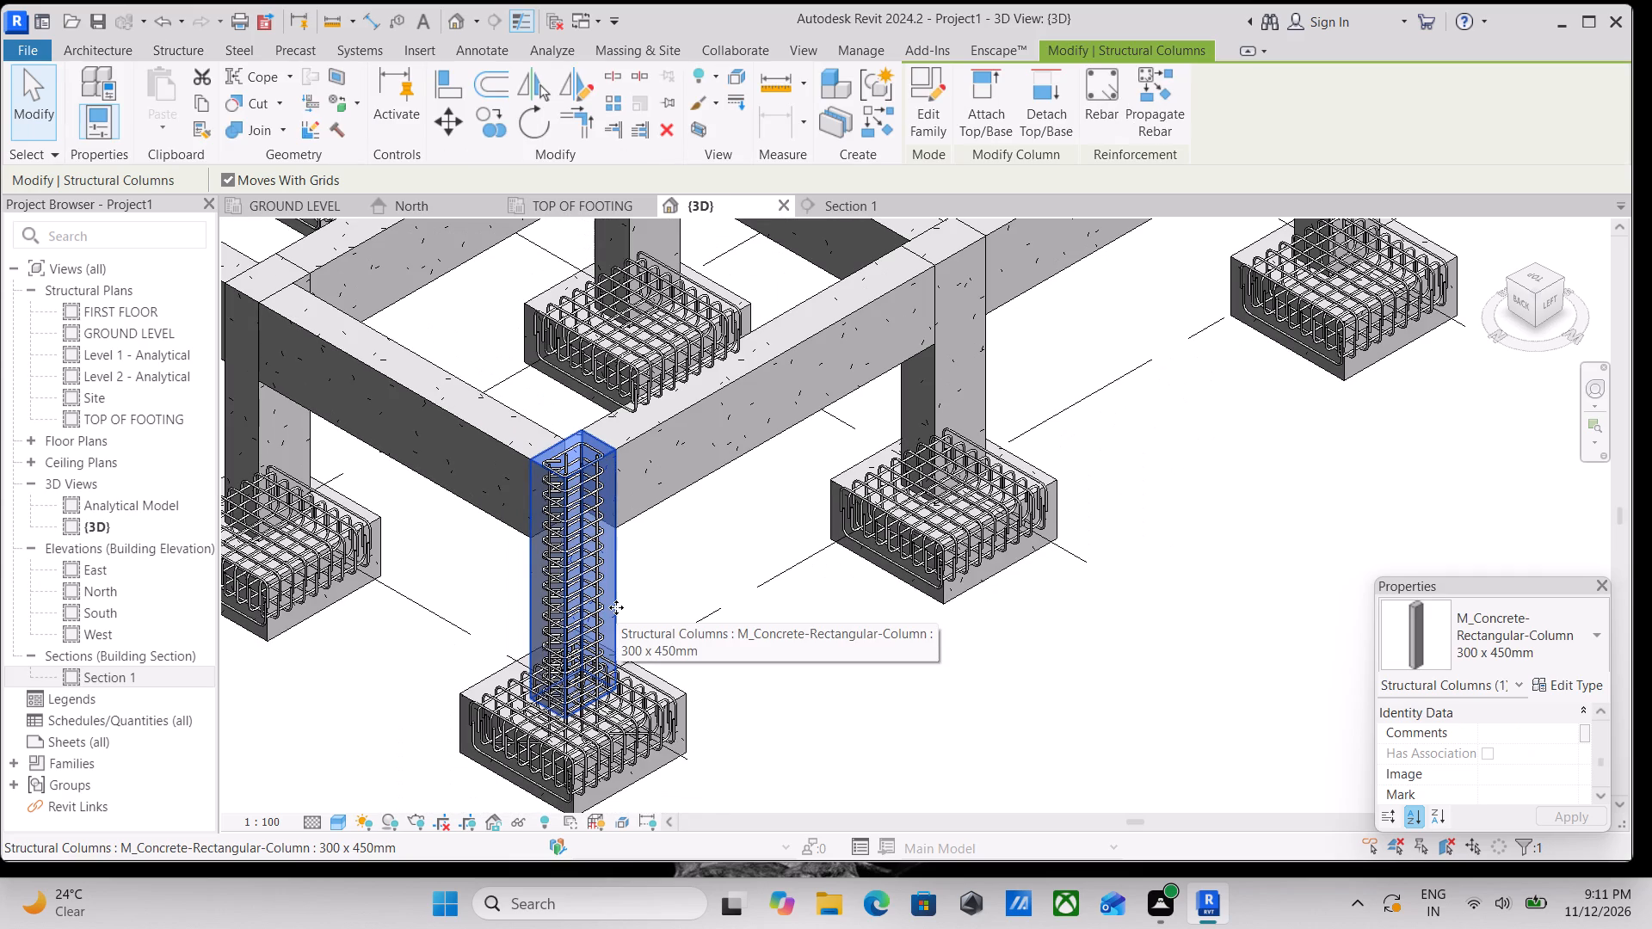
{"action": "scroll", "coordinate": [862, 309], "scroll_direction": "down", "scroll_amount": 2}
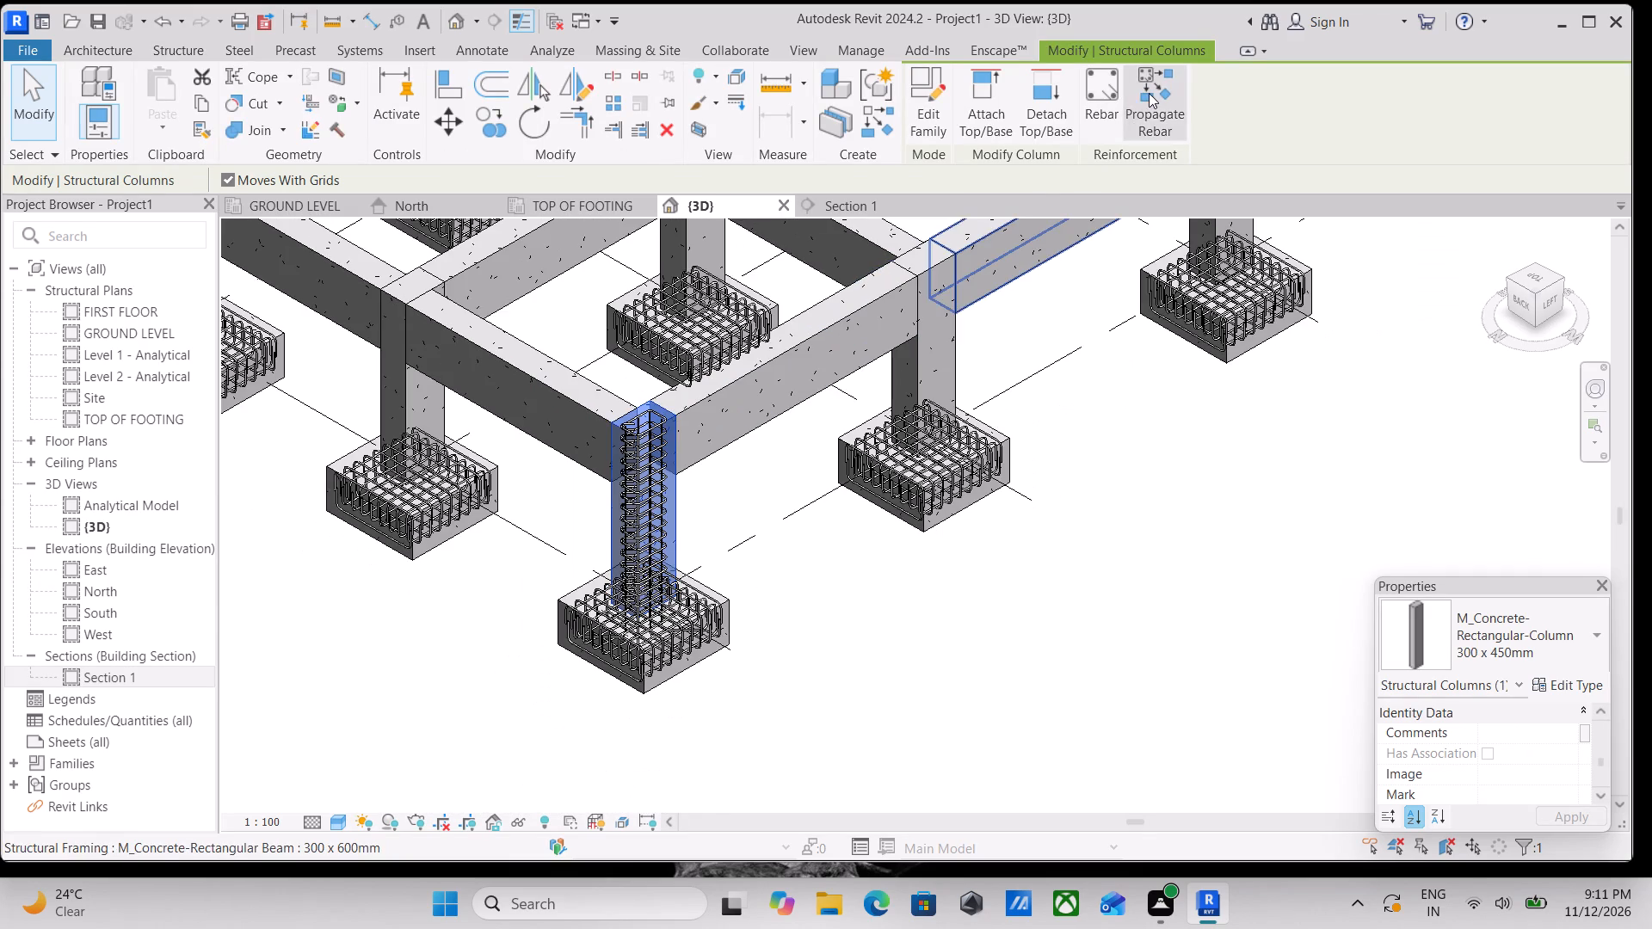
{"action": "left_click", "coordinate": [1149, 93]}
{"action": "left_click", "coordinate": [922, 378]}
{"action": "scroll", "coordinate": [1082, 406], "scroll_direction": "down", "scroll_amount": 1}
{"action": "middle_click_drag", "start_coordinate": [1051, 426], "coordinate": [608, 826]}
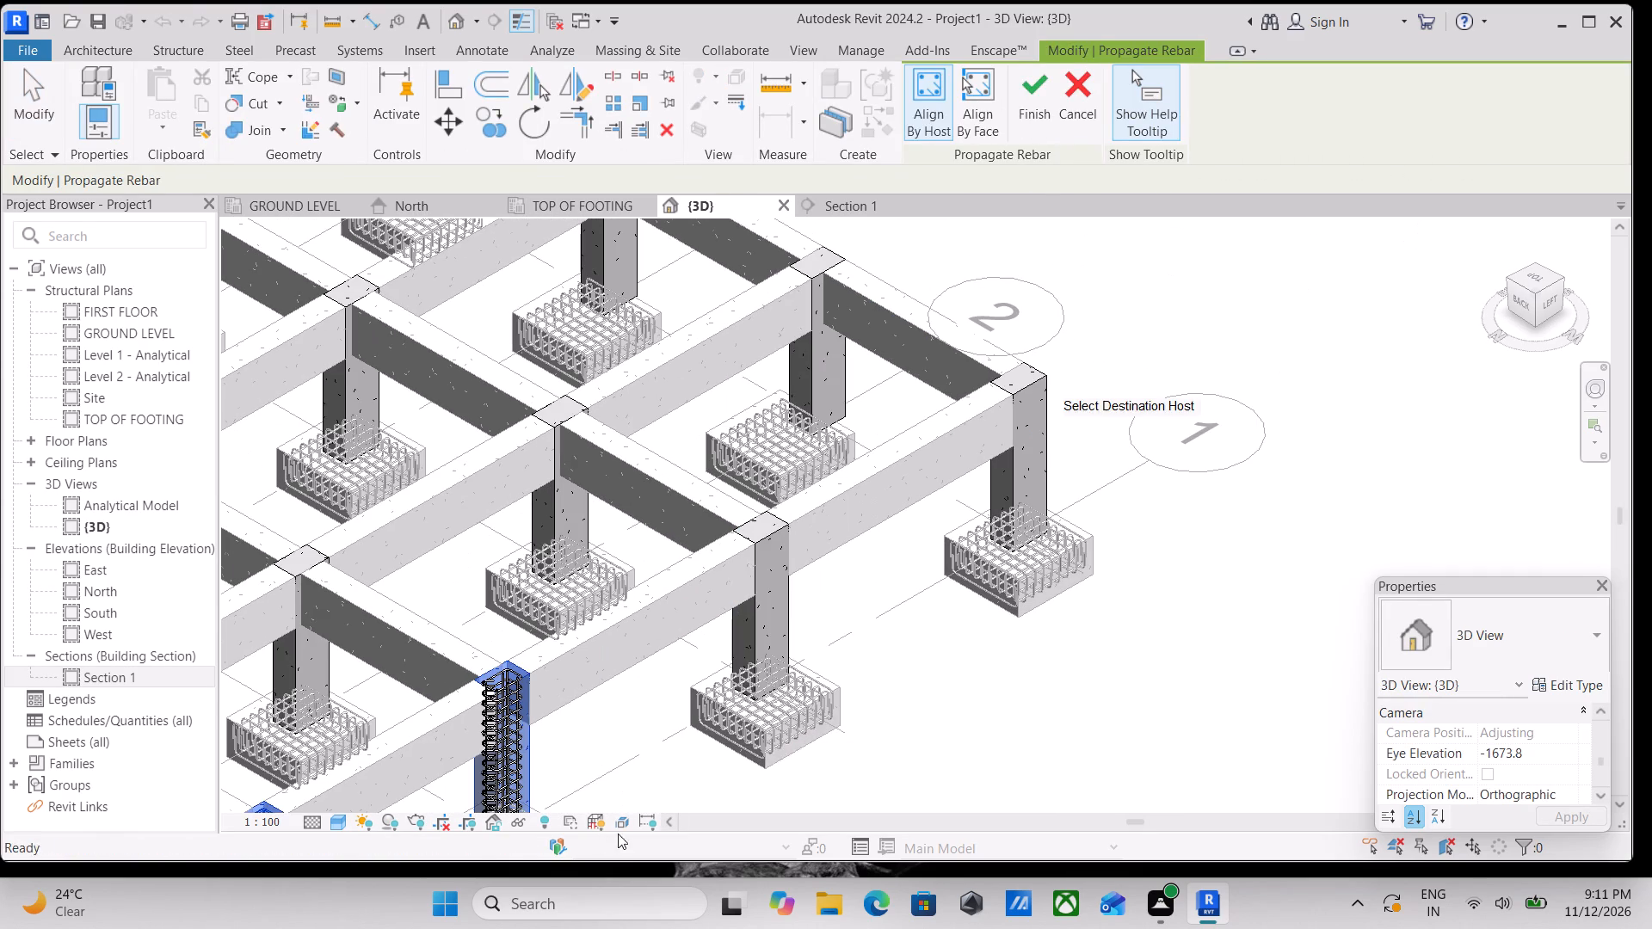
{"action": "left_click", "coordinate": [753, 637]}
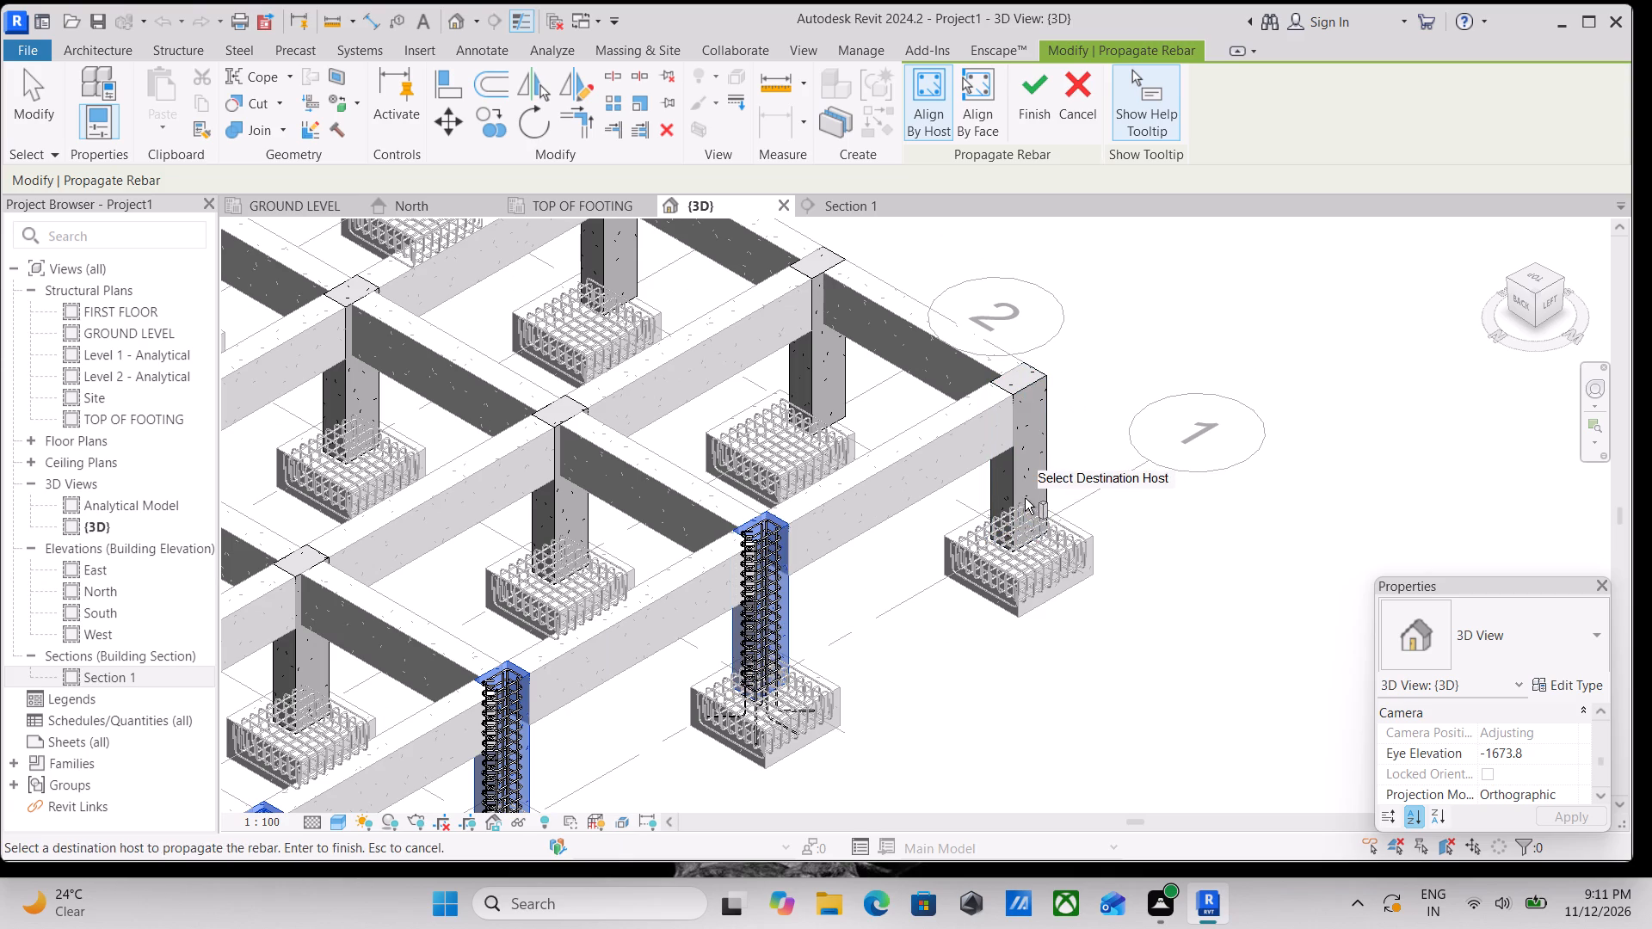
{"action": "left_click", "coordinate": [1017, 497]}
Add columns D2, D3 and D4 along grid D and the interior column C3 as rebar propagation destinations.
{"action": "left_click", "coordinate": [813, 360]}
{"action": "middle_click_drag", "start_coordinate": [800, 377], "coordinate": [884, 432]}
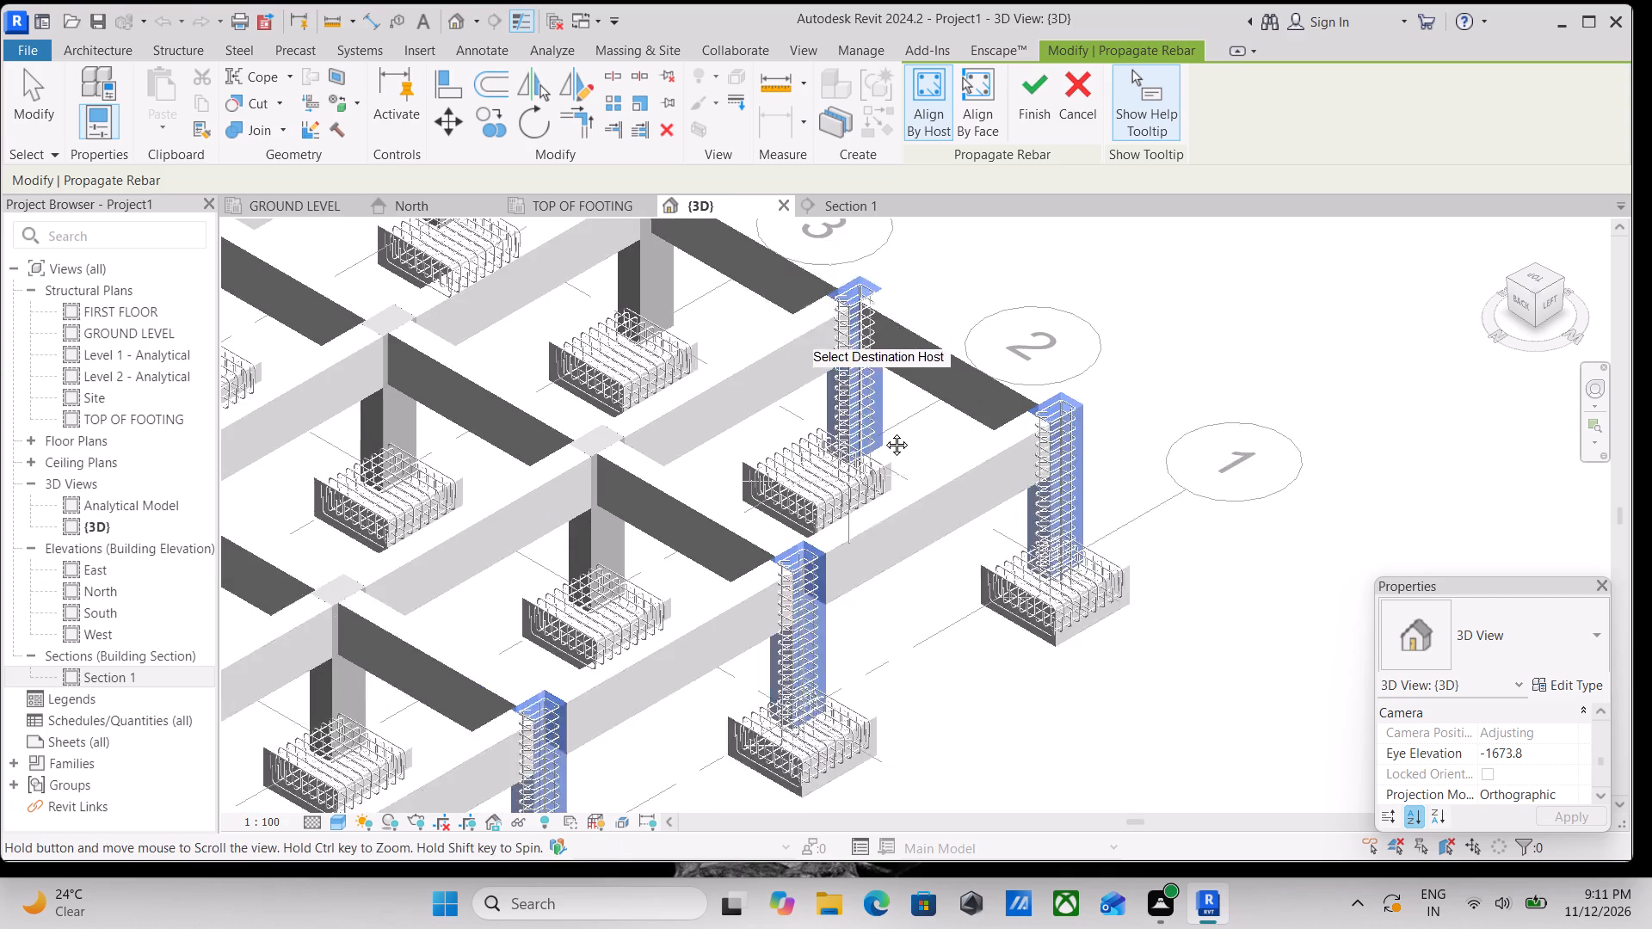
{"action": "middle_click_drag", "start_coordinate": [884, 432], "coordinate": [892, 436]}
{"action": "left_click", "coordinate": [684, 310]}
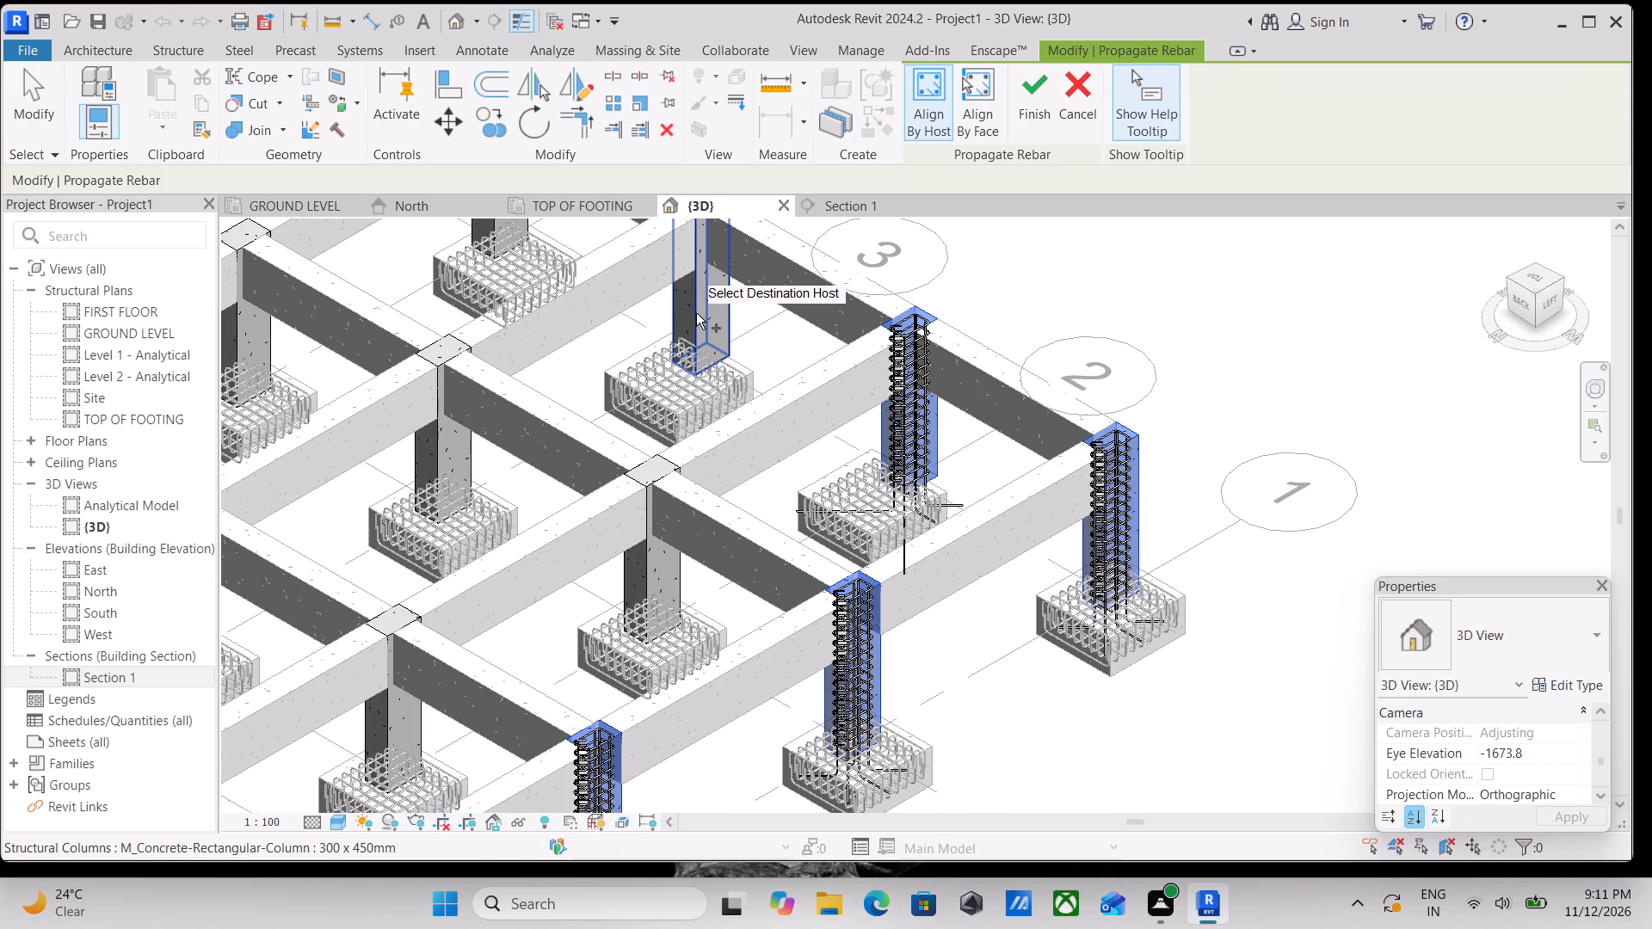
{"action": "left_click", "coordinate": [696, 313]}
{"action": "scroll", "coordinate": [697, 317], "scroll_direction": "down", "scroll_amount": 1}
{"action": "middle_click_drag", "start_coordinate": [697, 317], "coordinate": [928, 309]}
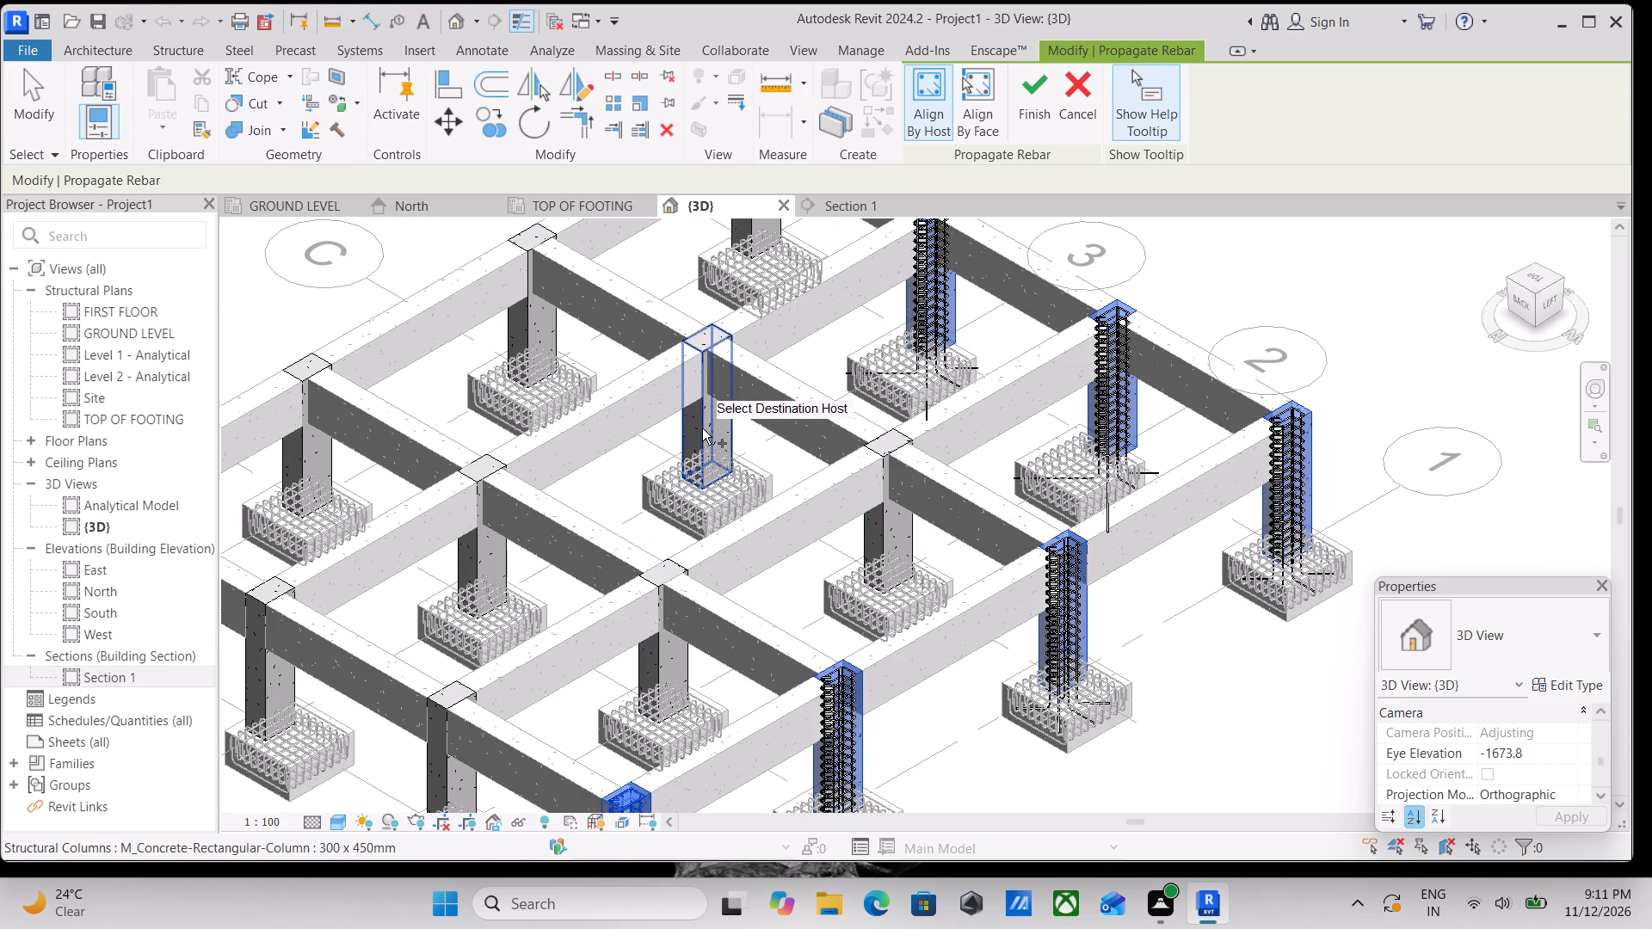
{"action": "left_click", "coordinate": [702, 428]}
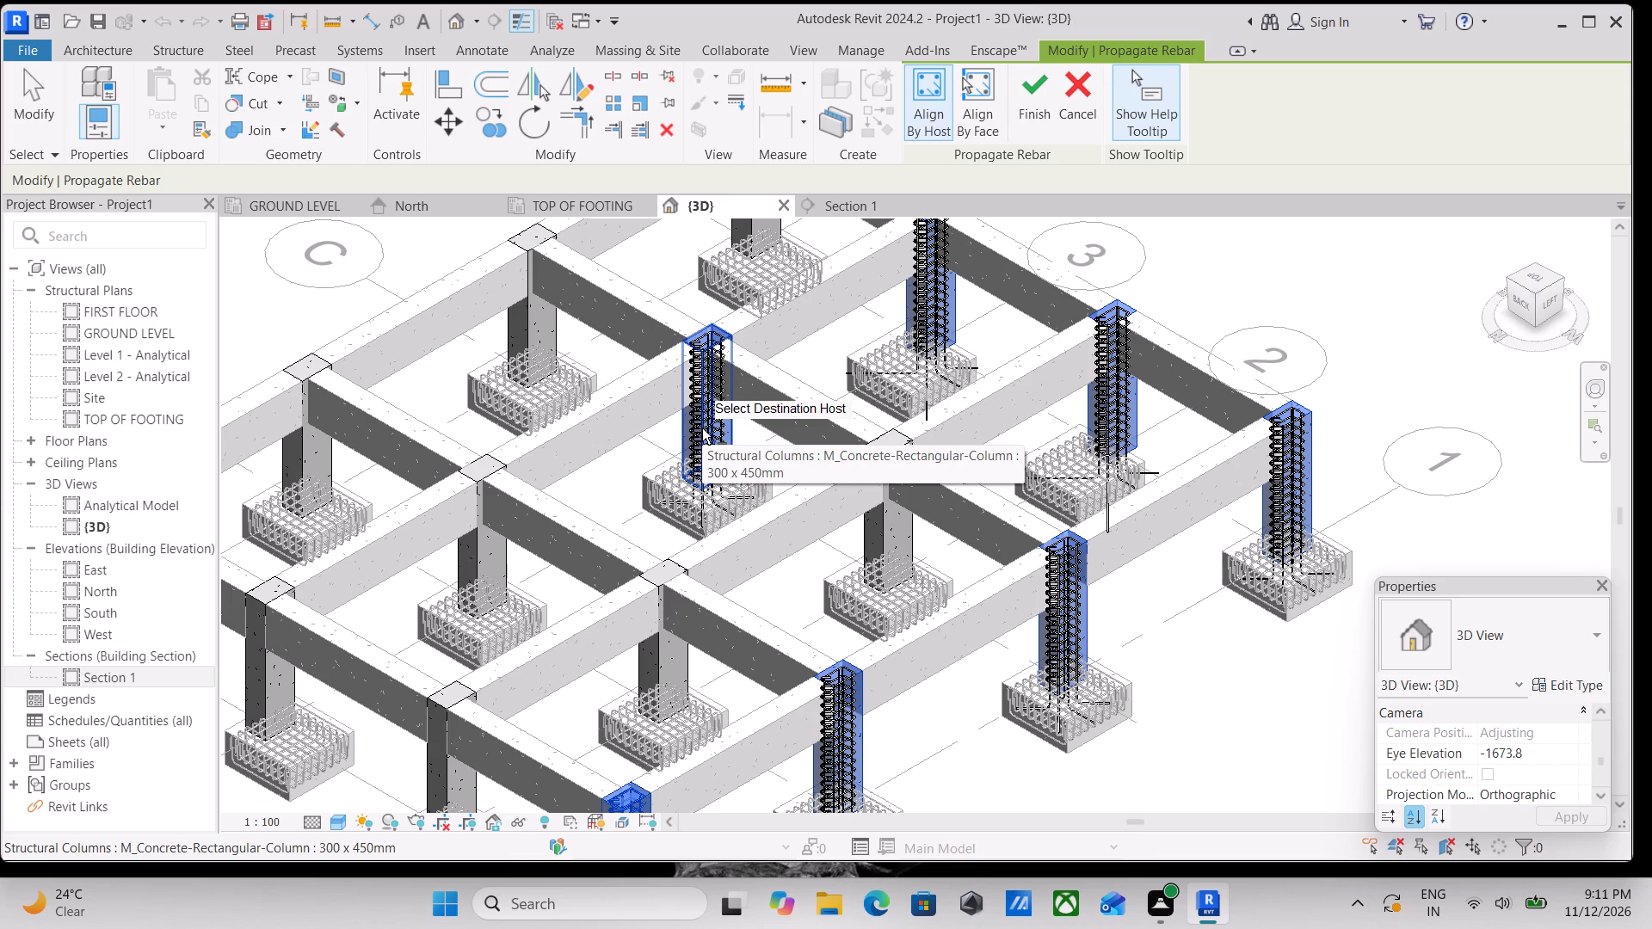
{"action": "scroll", "coordinate": [702, 428], "scroll_direction": "down", "scroll_amount": 1}
{"action": "middle_click_drag", "start_coordinate": [702, 428], "coordinate": [766, 618]}
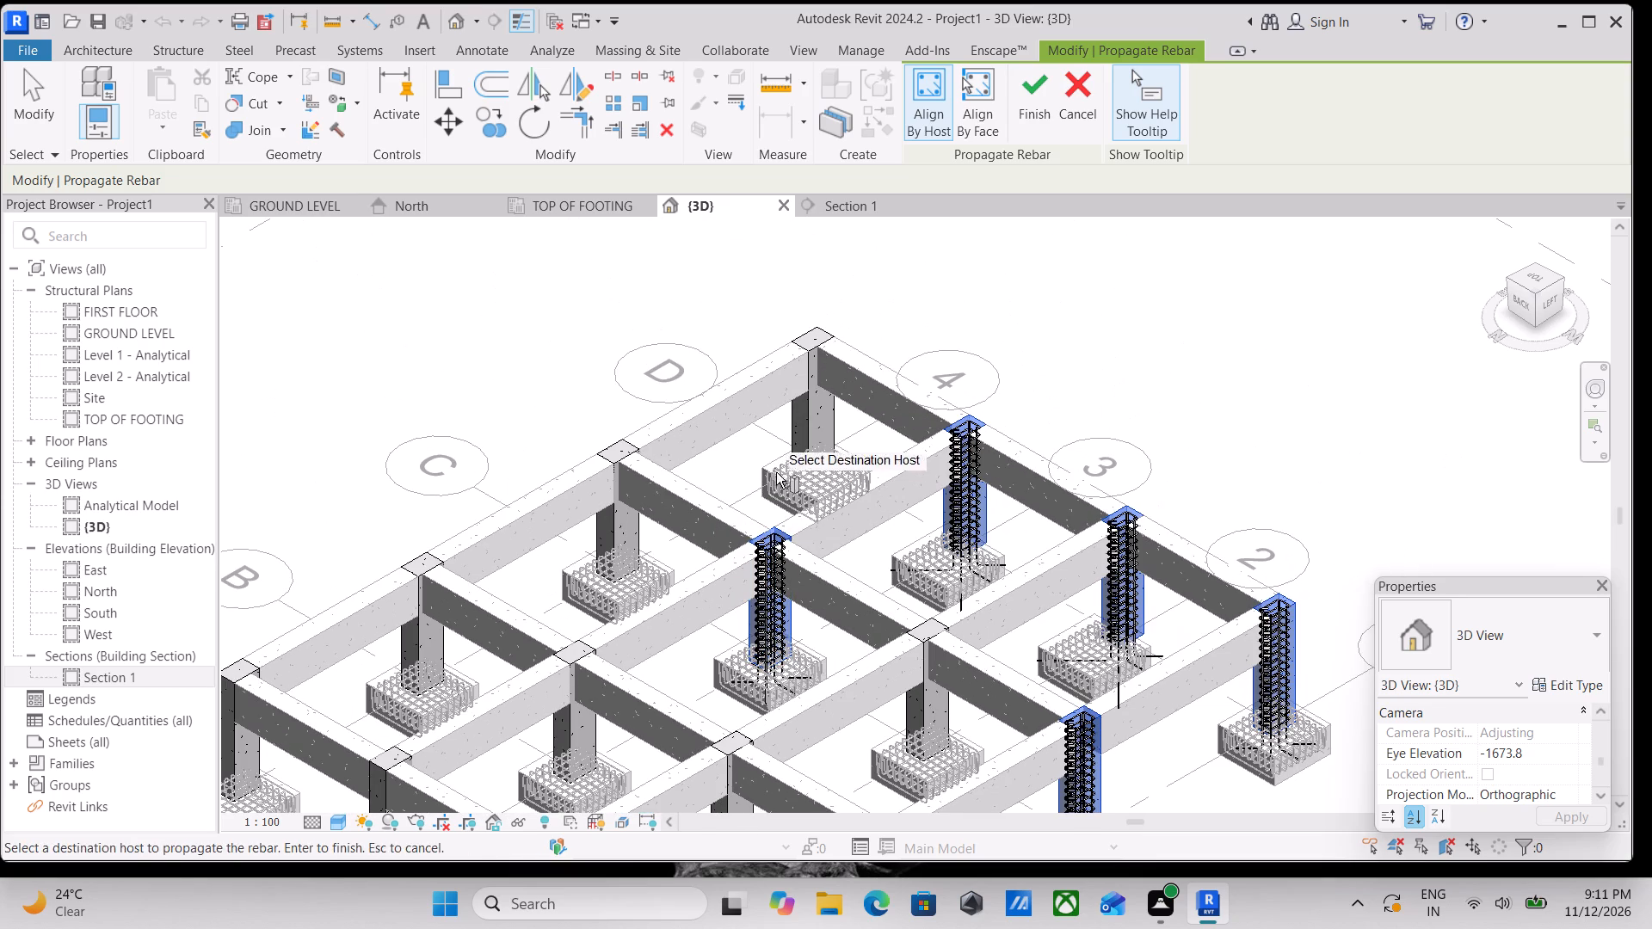
{"action": "left_click", "coordinate": [791, 423]}
Add columns C4 and B4 along grid 4 as rebar propagation destinations.
{"action": "middle_click_drag", "start_coordinate": [680, 536], "coordinate": [782, 481]}
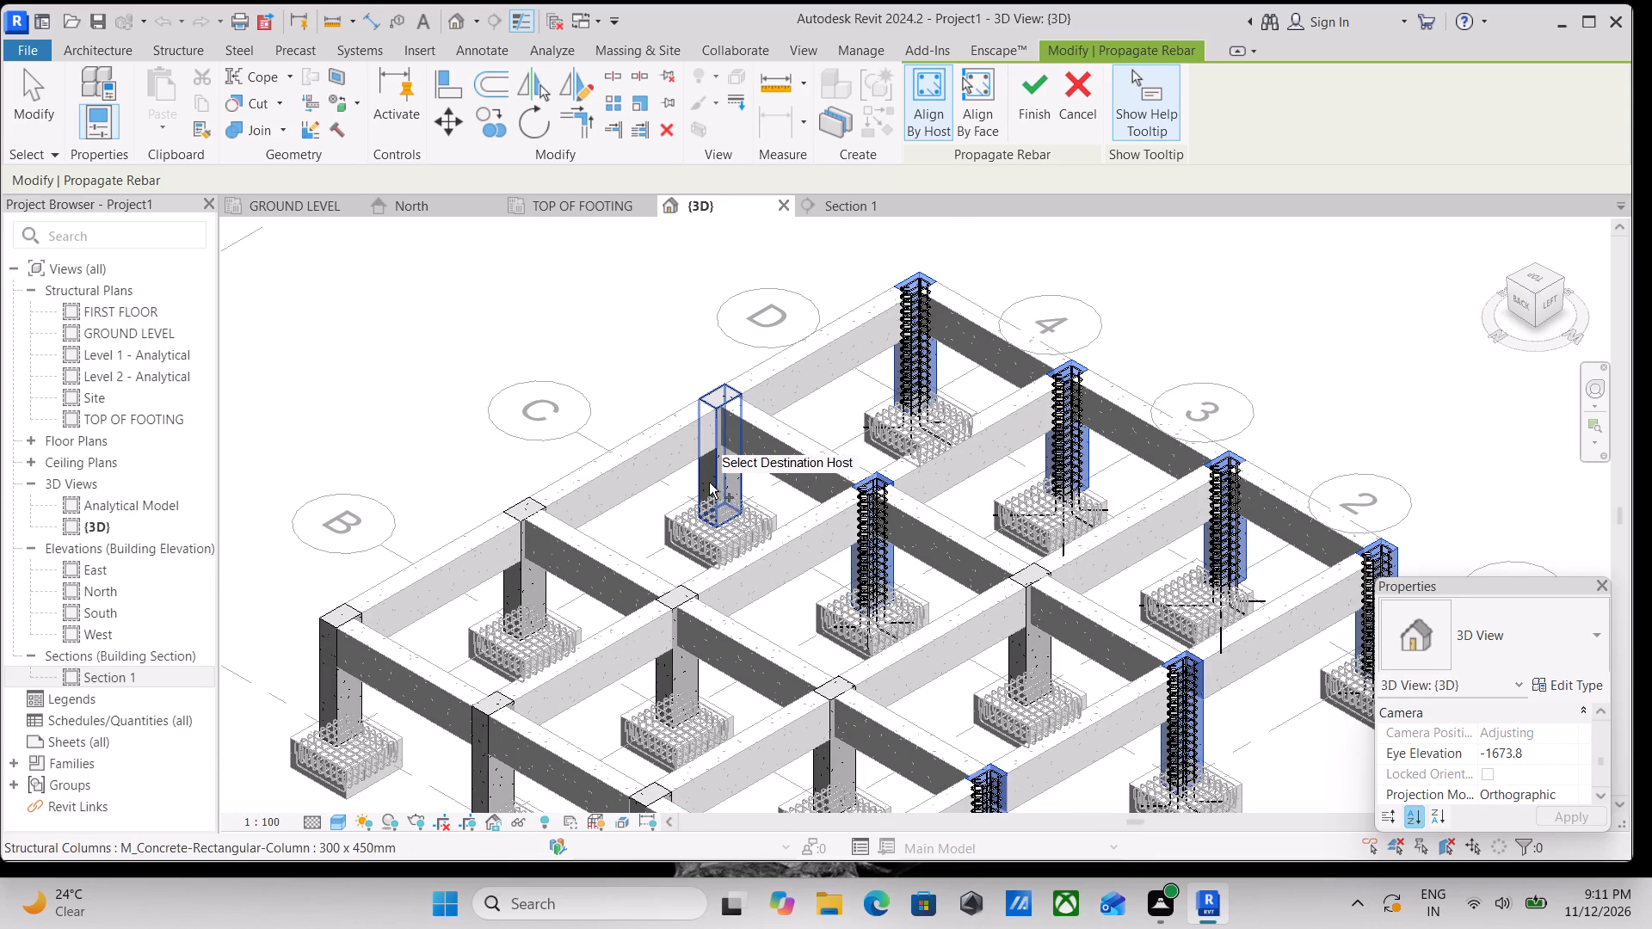
{"action": "left_click", "coordinate": [709, 483]}
{"action": "middle_click_drag", "start_coordinate": [694, 528], "coordinate": [767, 445]}
{"action": "left_click", "coordinate": [608, 509]}
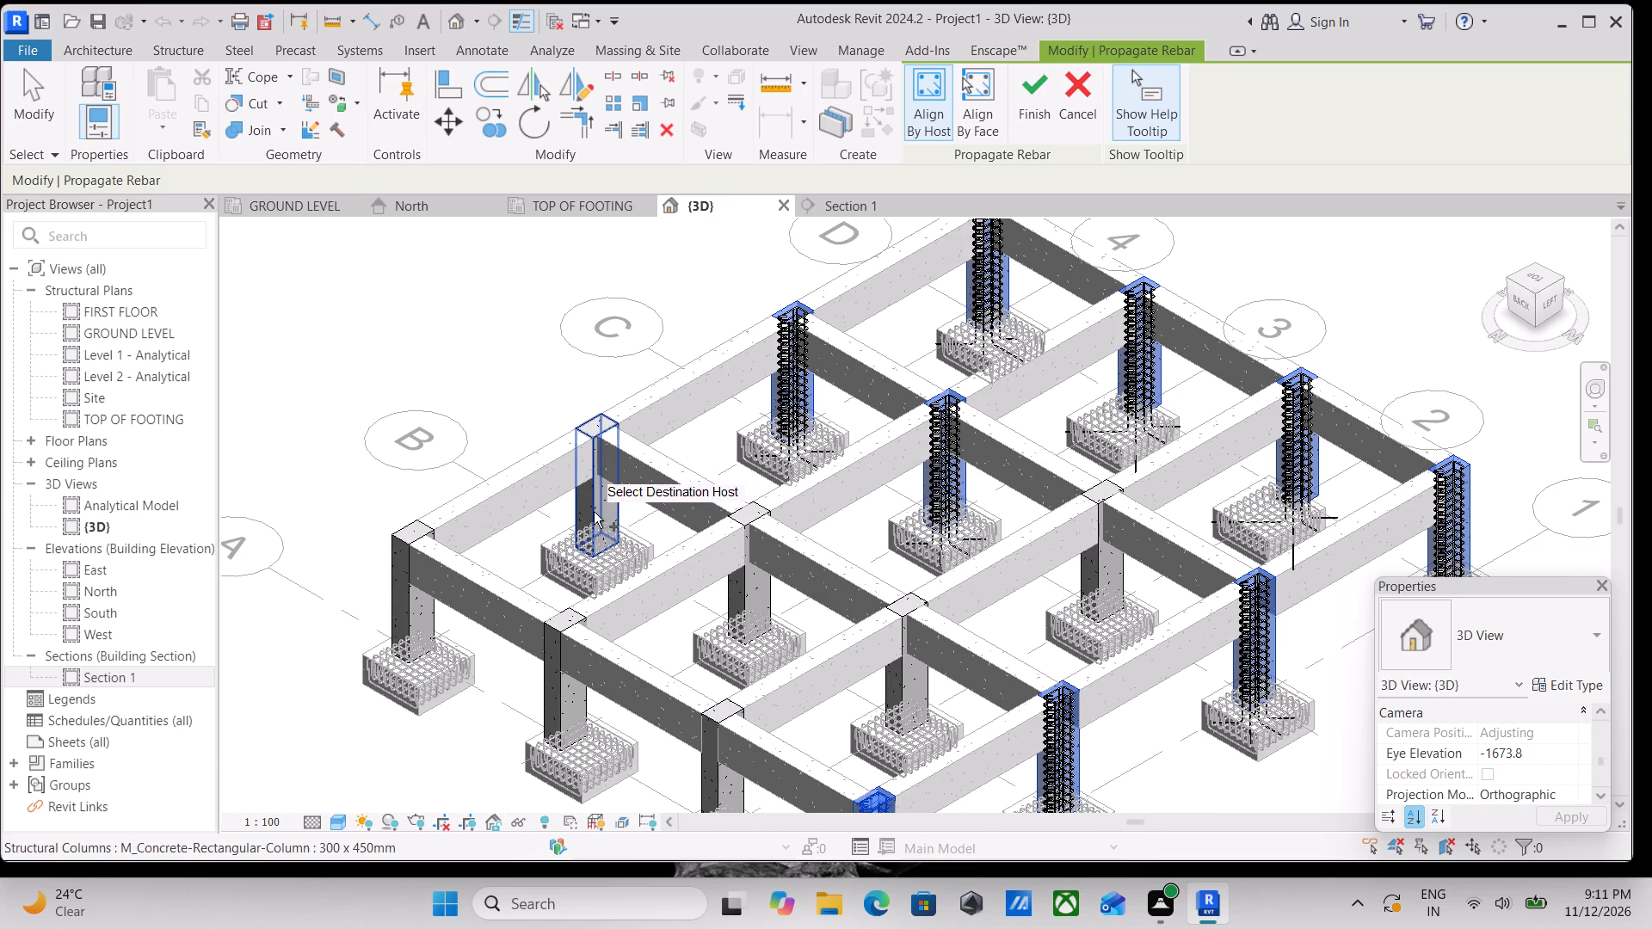
{"action": "left_click", "coordinate": [594, 512]}
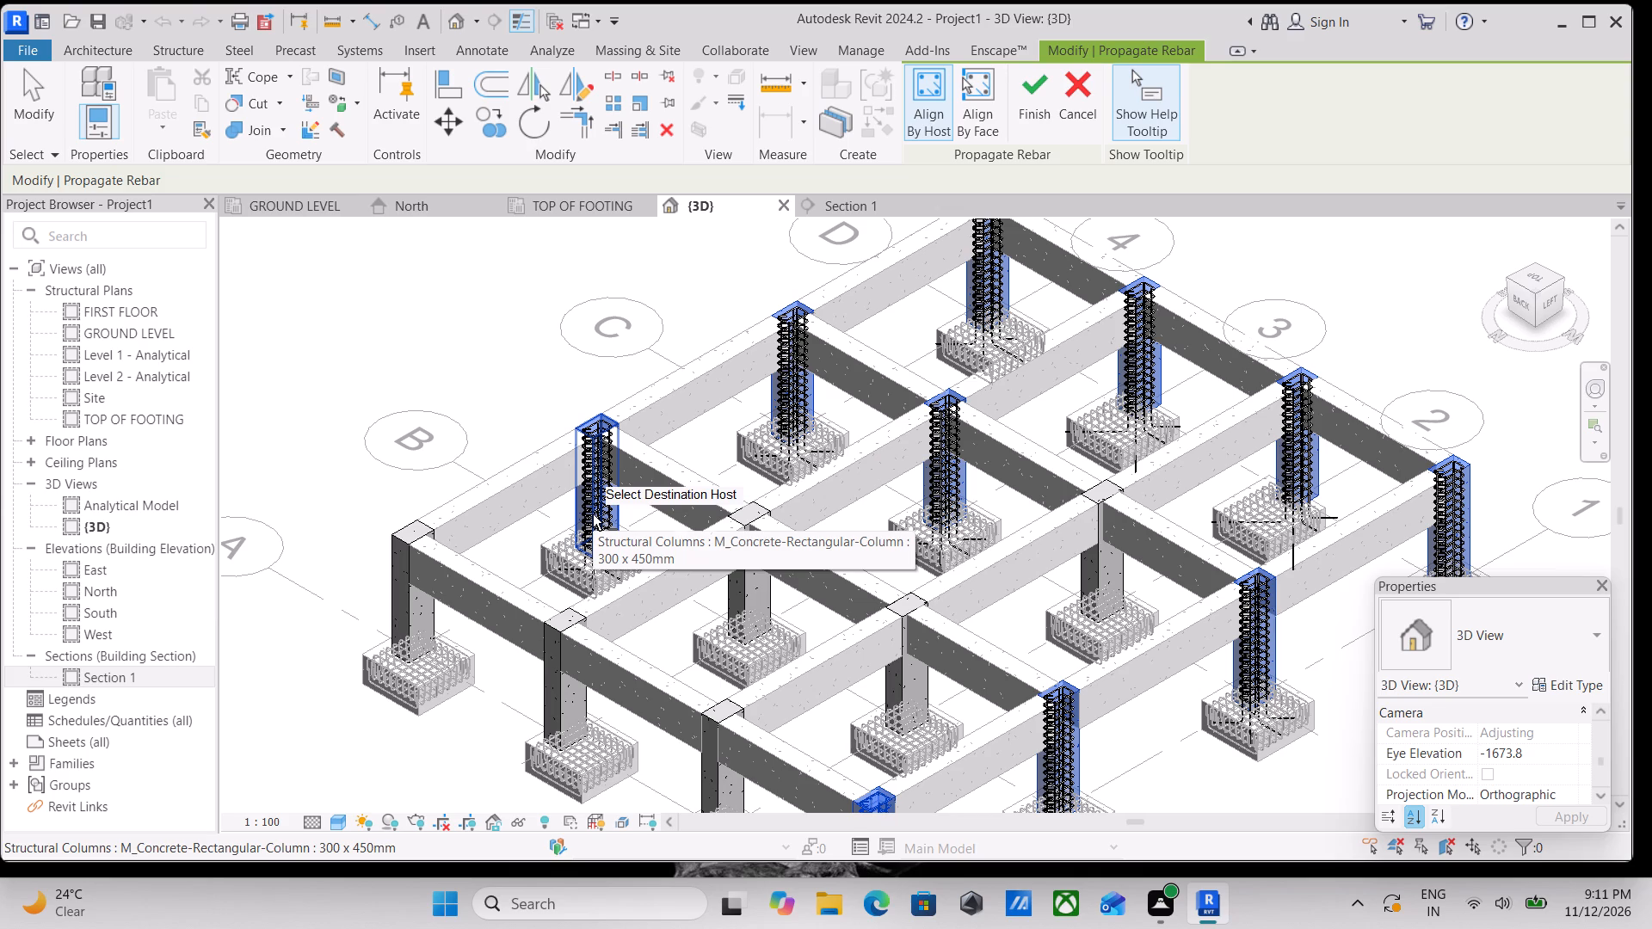
Add the interior columns B3 and B2 as rebar propagation destinations.
{"action": "scroll", "coordinate": [593, 514], "scroll_direction": "down", "scroll_amount": 2}
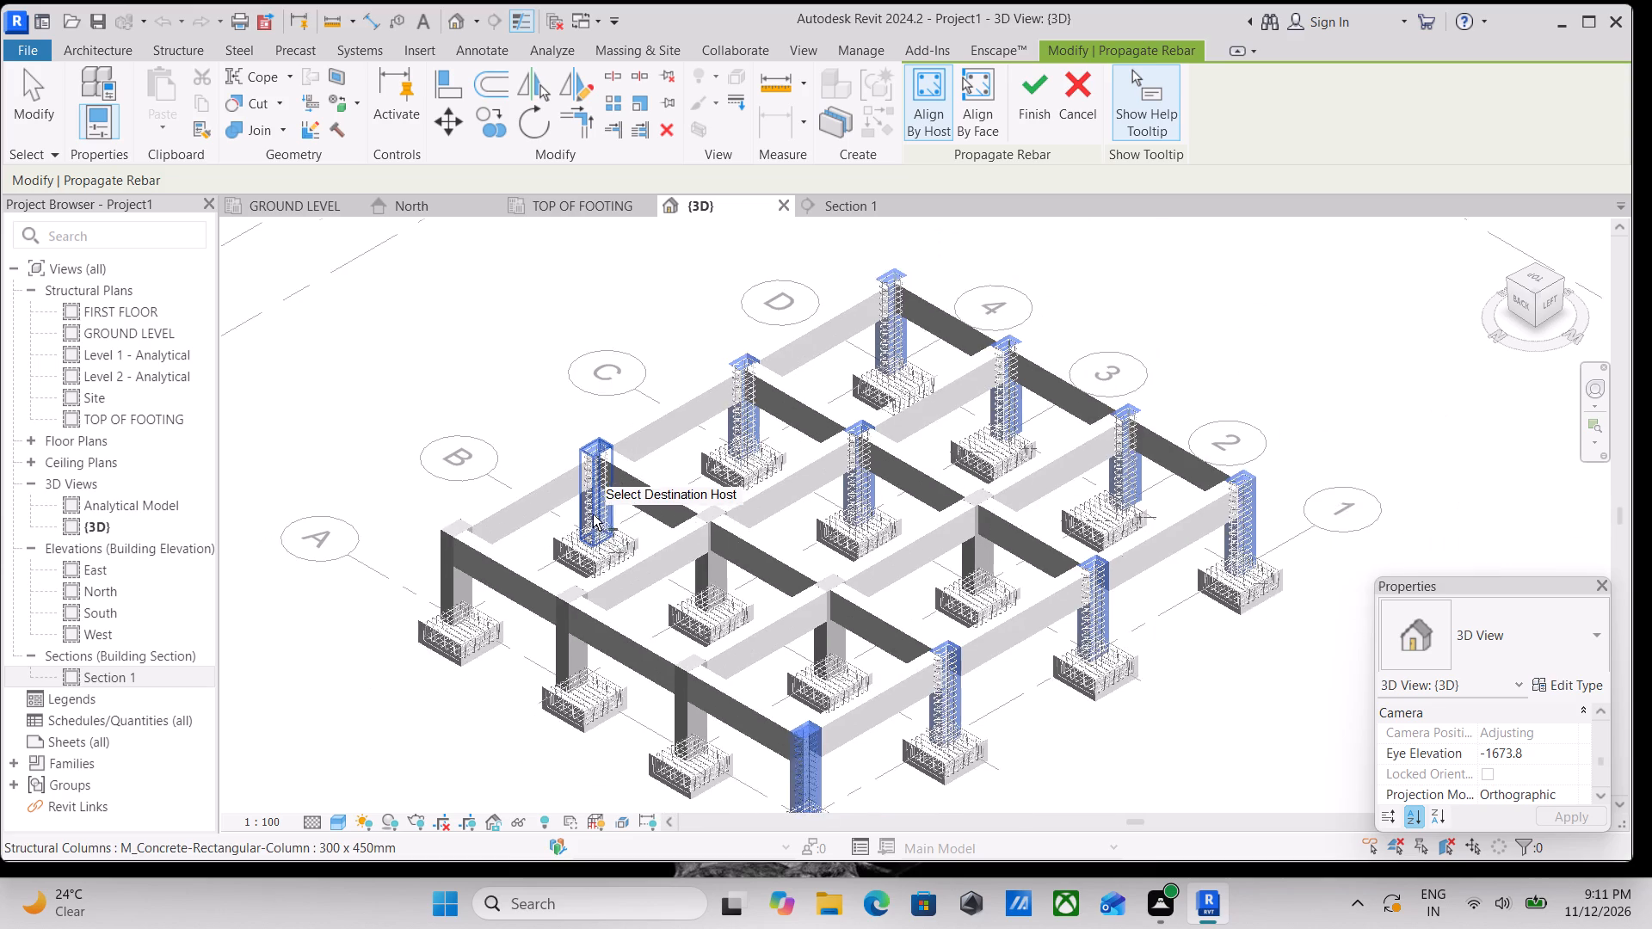
{"action": "middle_click_drag", "start_coordinate": [593, 514], "coordinate": [623, 409]}
{"action": "scroll", "coordinate": [663, 520], "scroll_direction": "up", "scroll_amount": 3}
{"action": "scroll", "coordinate": [754, 480], "scroll_direction": "up", "scroll_amount": 2}
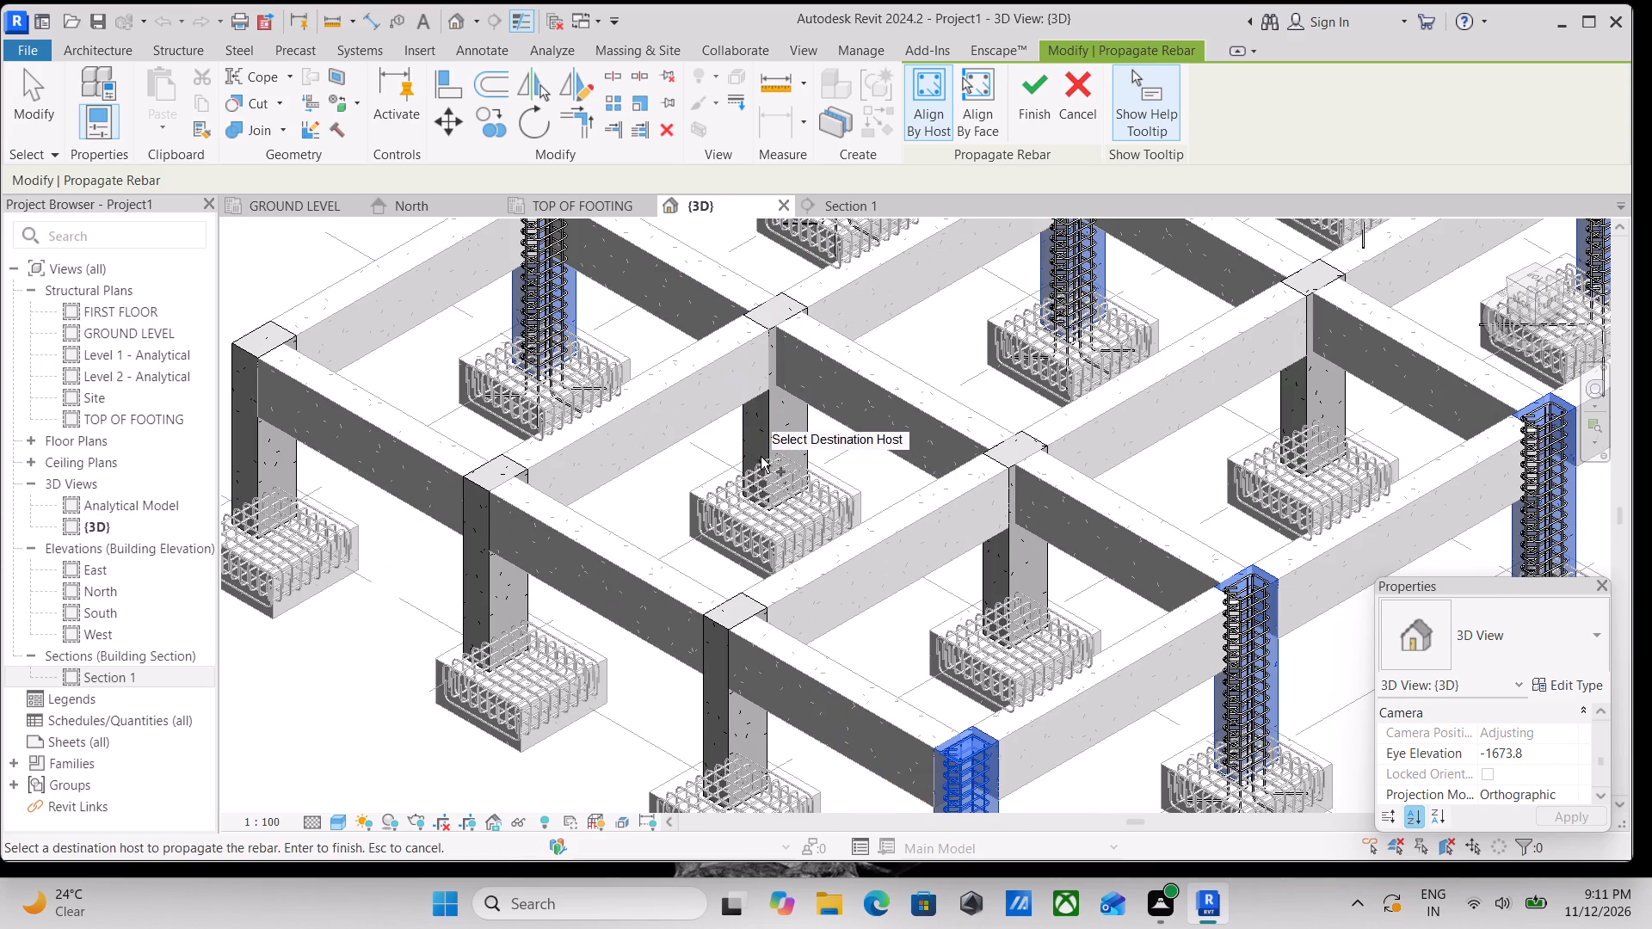
{"action": "left_click", "coordinate": [767, 448]}
{"action": "scroll", "coordinate": [767, 448], "scroll_direction": "down", "scroll_amount": 2}
{"action": "middle_click_drag", "start_coordinate": [767, 448], "coordinate": [523, 344]}
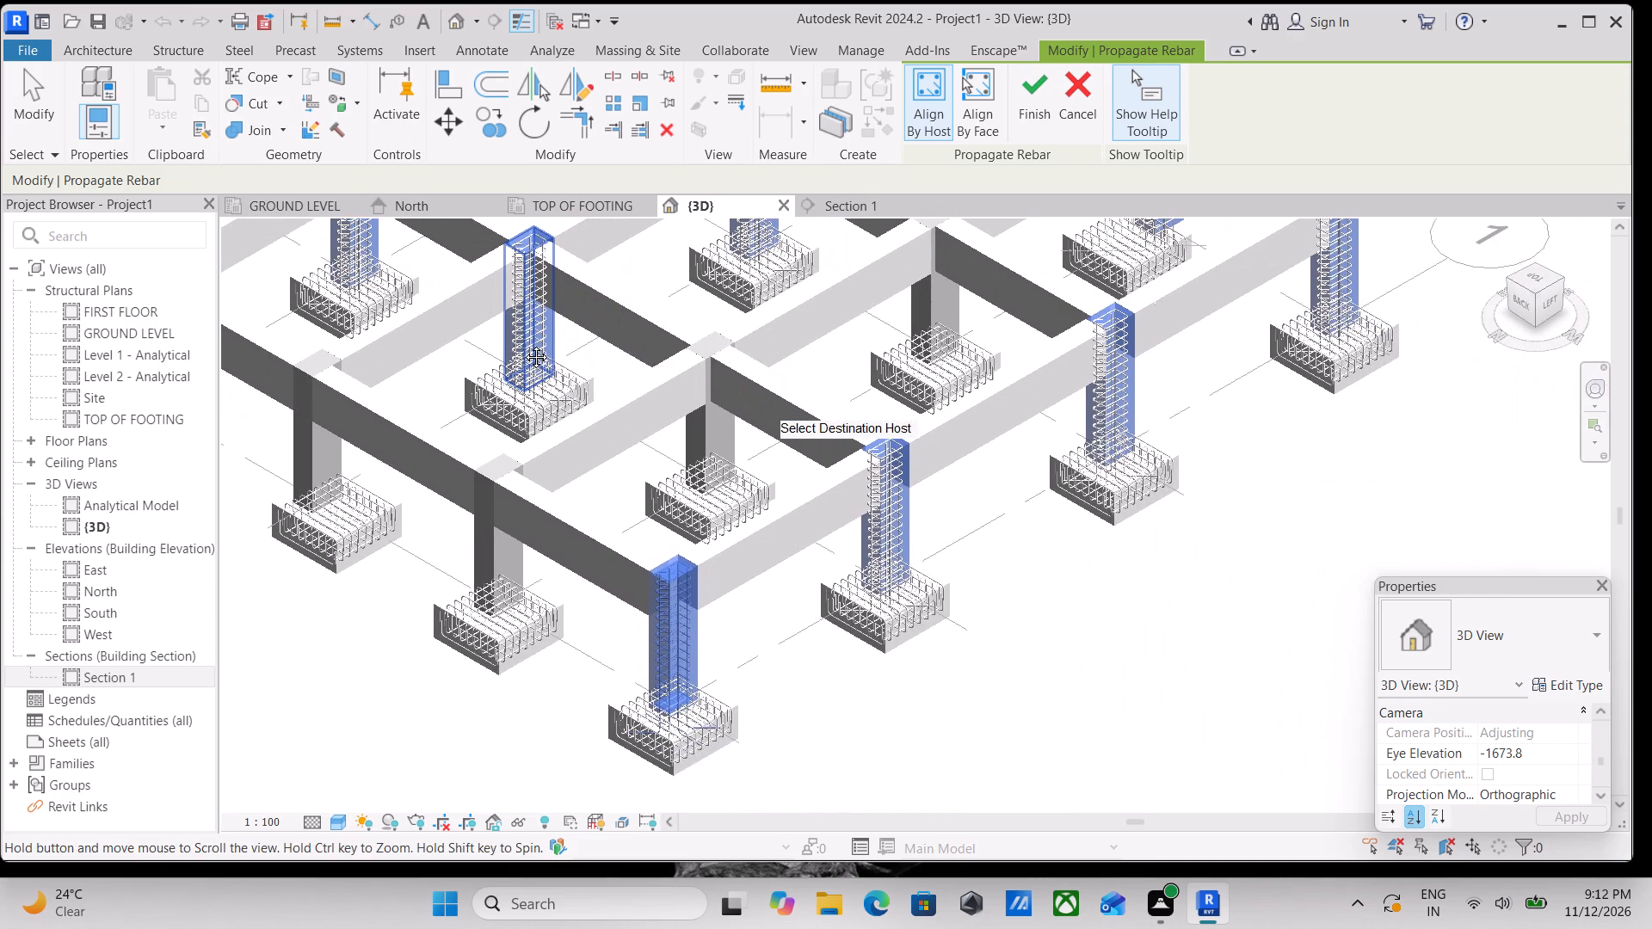
{"action": "middle_click_drag", "start_coordinate": [523, 344], "coordinate": [485, 336]}
{"action": "scroll", "coordinate": [691, 458], "scroll_direction": "up", "scroll_amount": 2}
{"action": "left_click", "coordinate": [663, 425]}
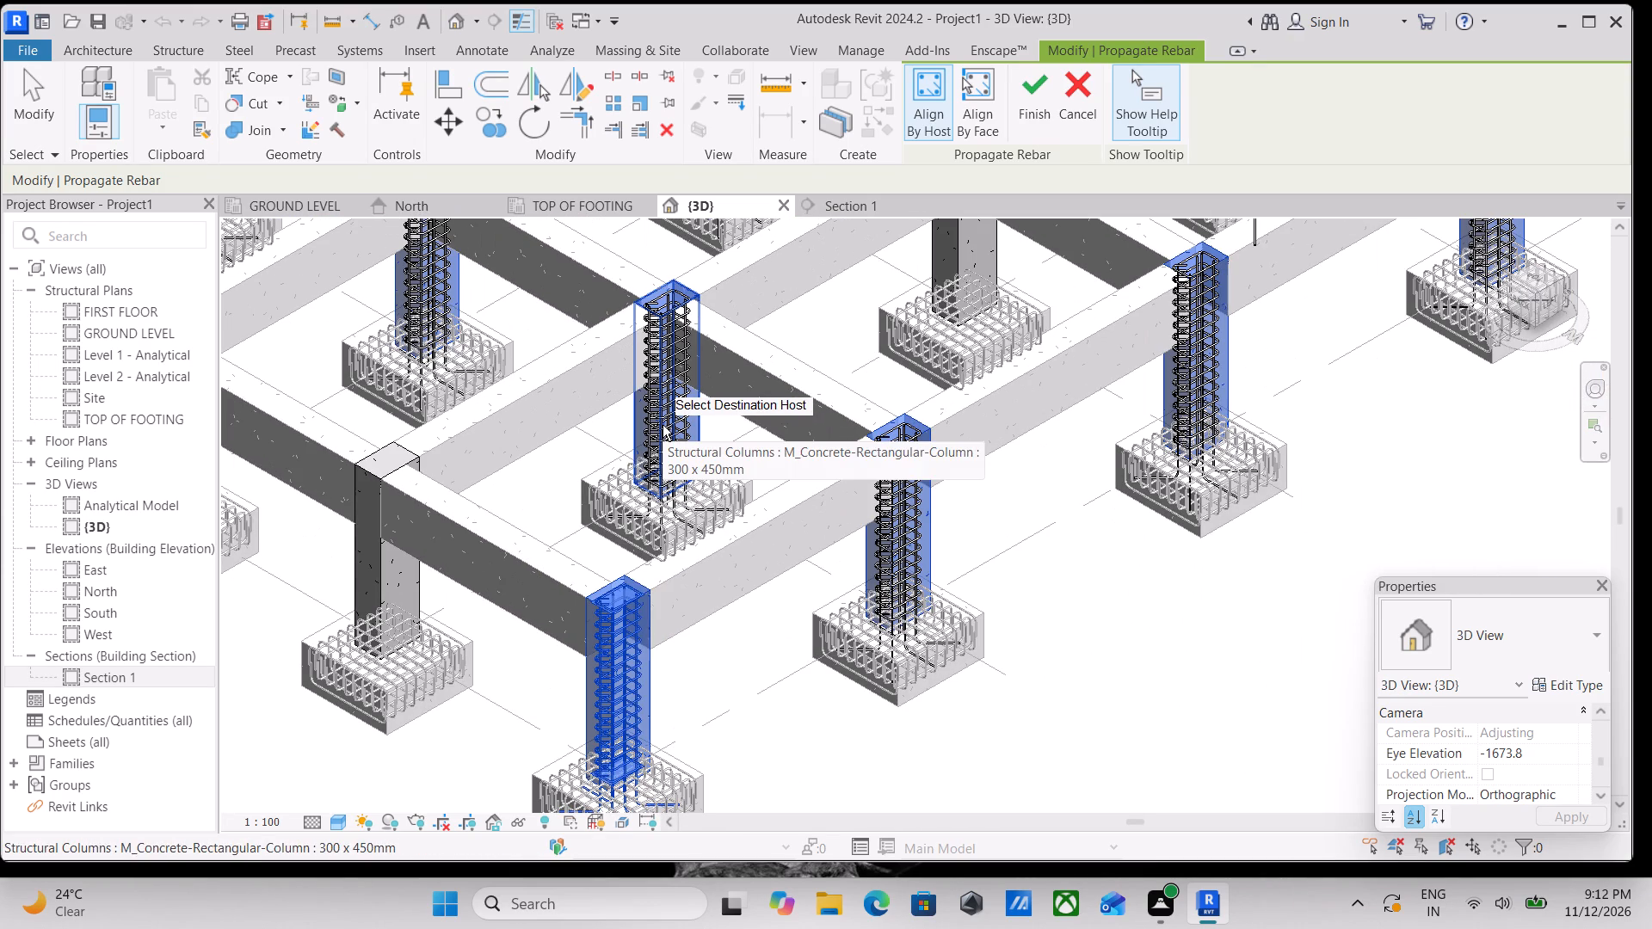
Add columns A2, A3 and A4 along grid A as rebar propagation destinations.
{"action": "scroll", "coordinate": [661, 426], "scroll_direction": "down", "scroll_amount": 2}
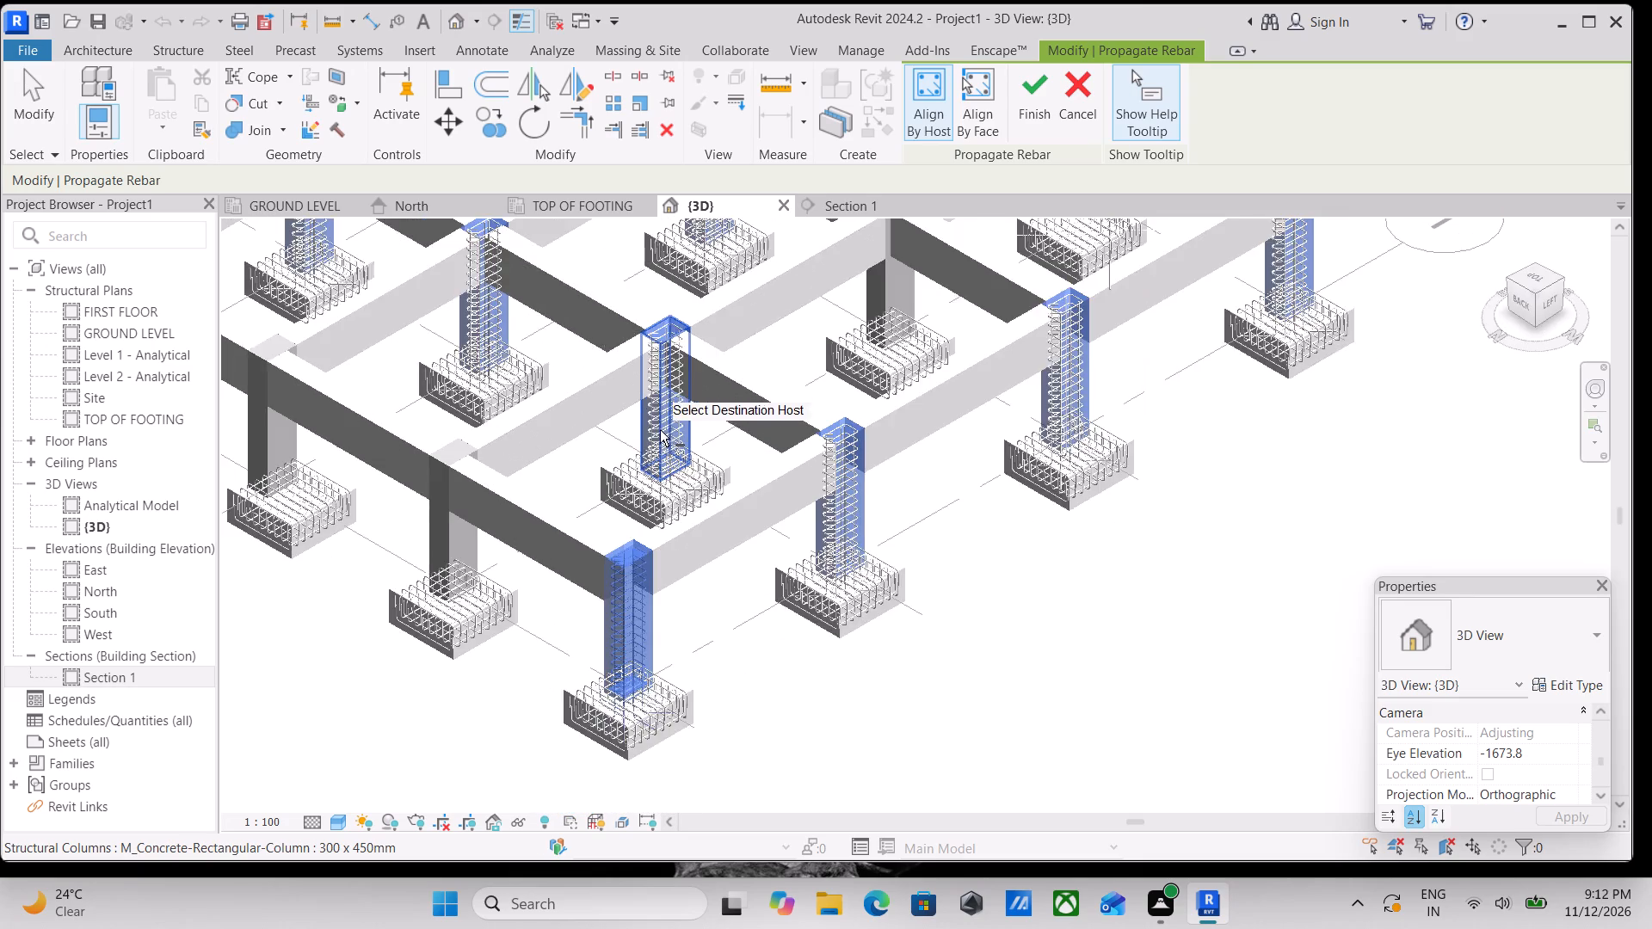
{"action": "middle_click_drag", "start_coordinate": [660, 430], "coordinate": [877, 391]}
{"action": "left_click", "coordinate": [661, 503]}
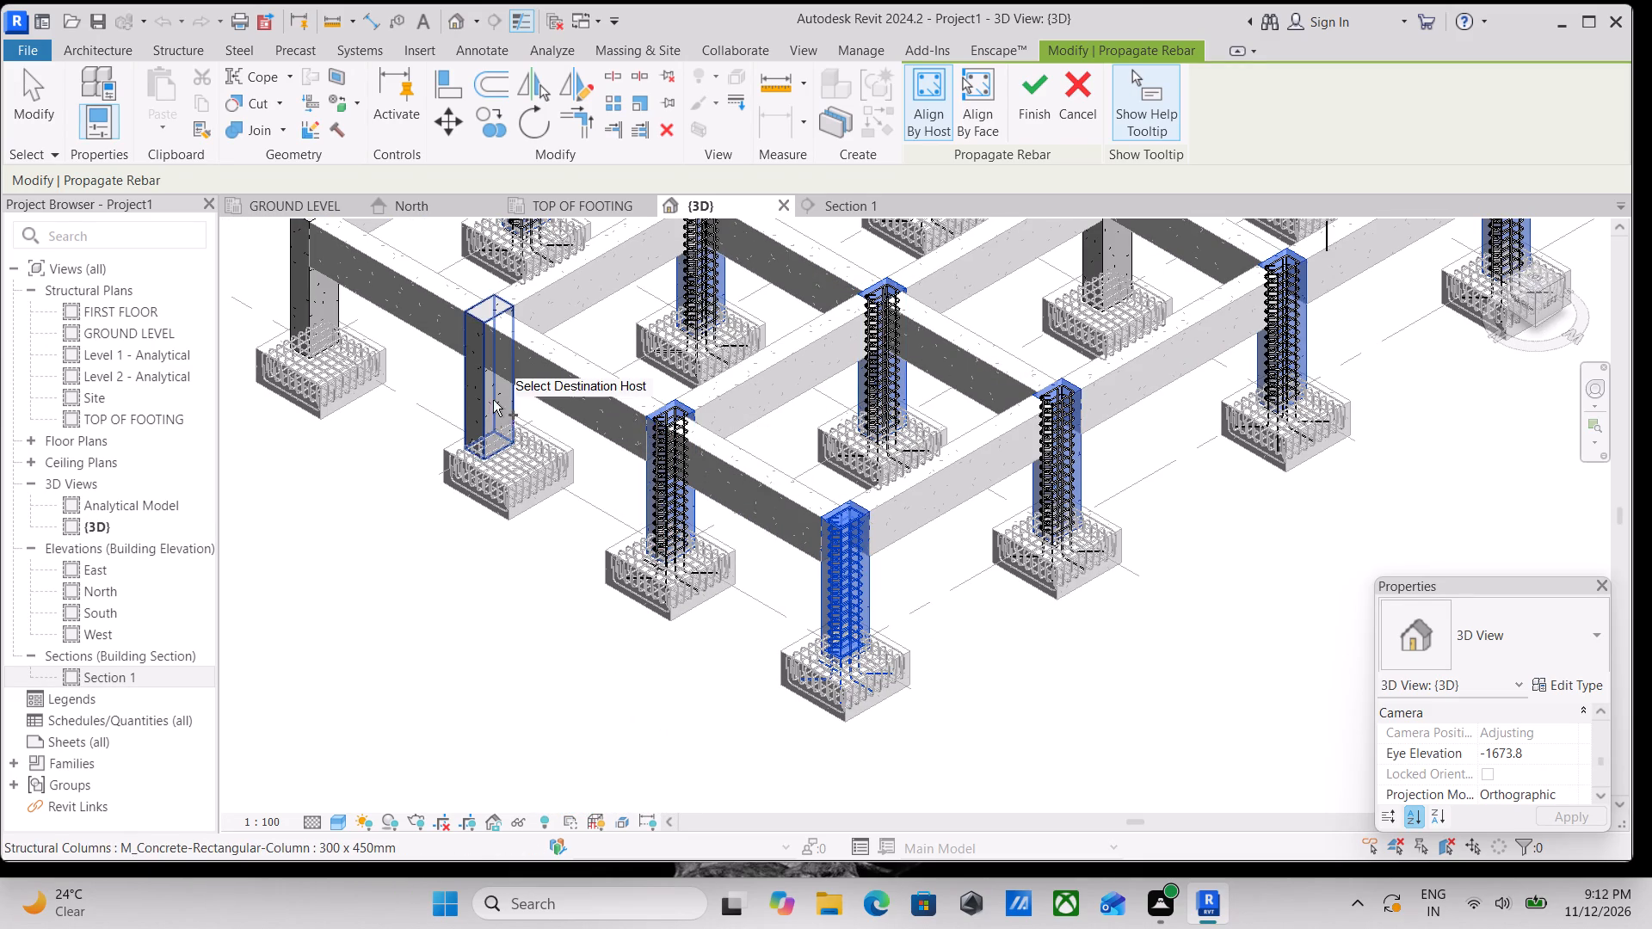
{"action": "left_click", "coordinate": [482, 392]}
{"action": "left_click", "coordinate": [306, 306]}
Add the remaining interior column C2 as a destination and finish the column rebar propagation.
{"action": "scroll", "coordinate": [310, 306], "scroll_direction": "down", "scroll_amount": 1}
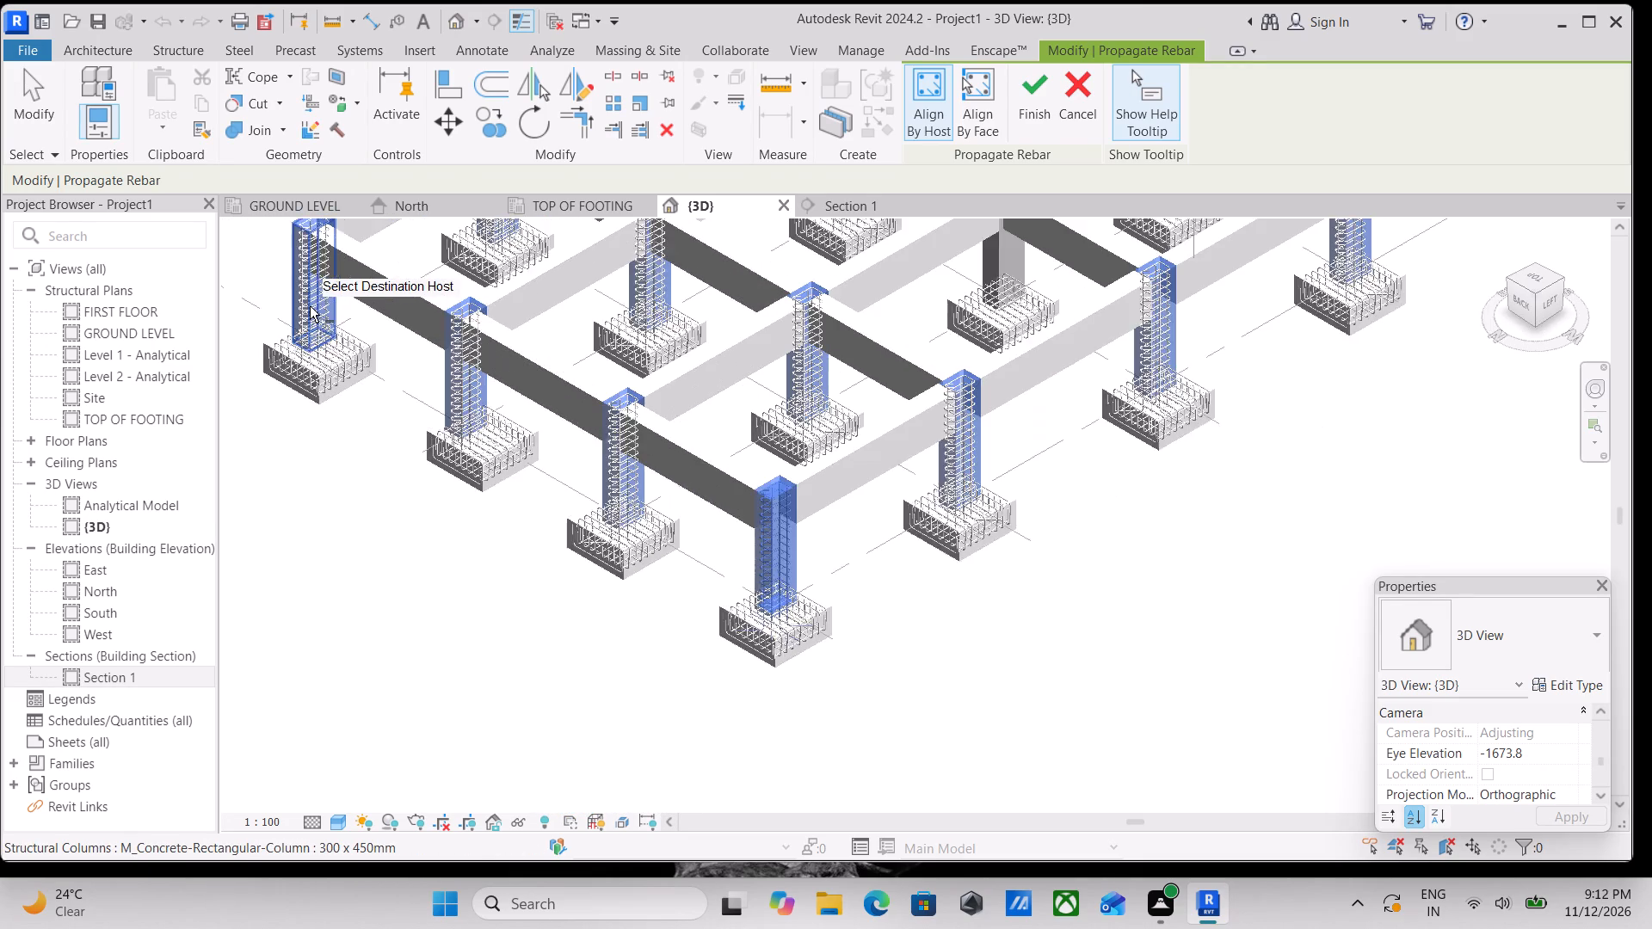
{"action": "middle_click_drag", "start_coordinate": [312, 311], "coordinate": [505, 525]}
{"action": "middle_click_drag", "start_coordinate": [739, 451], "coordinate": [657, 507]}
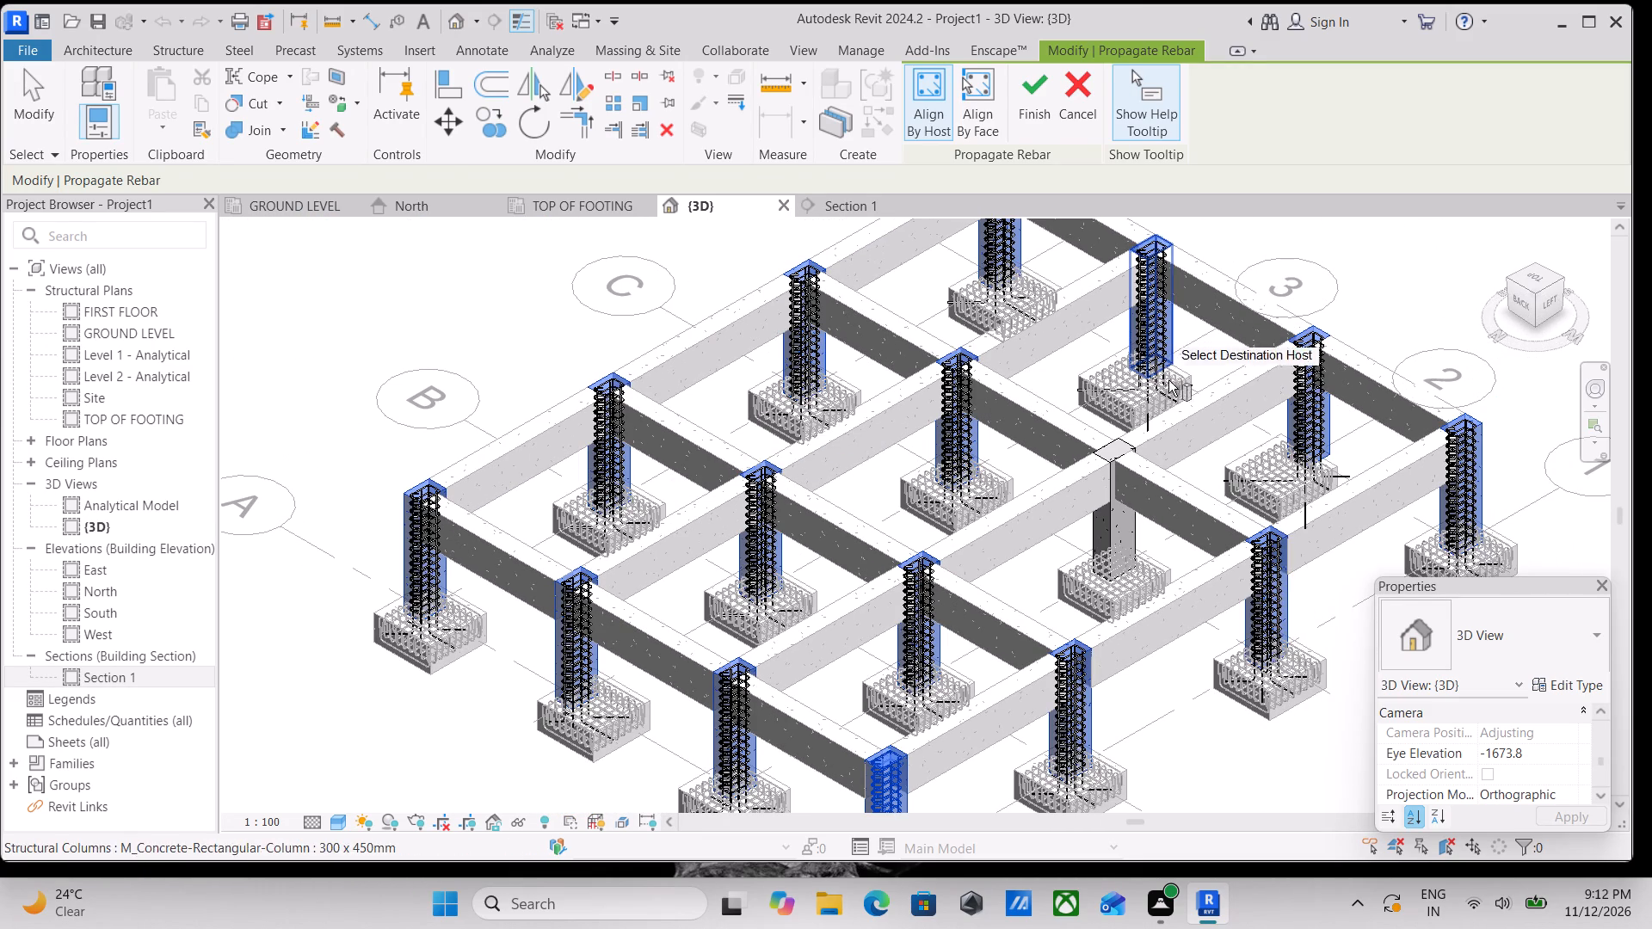
{"action": "left_click", "coordinate": [1110, 521]}
{"action": "middle_click_drag", "start_coordinate": [1108, 521], "coordinate": [919, 486]}
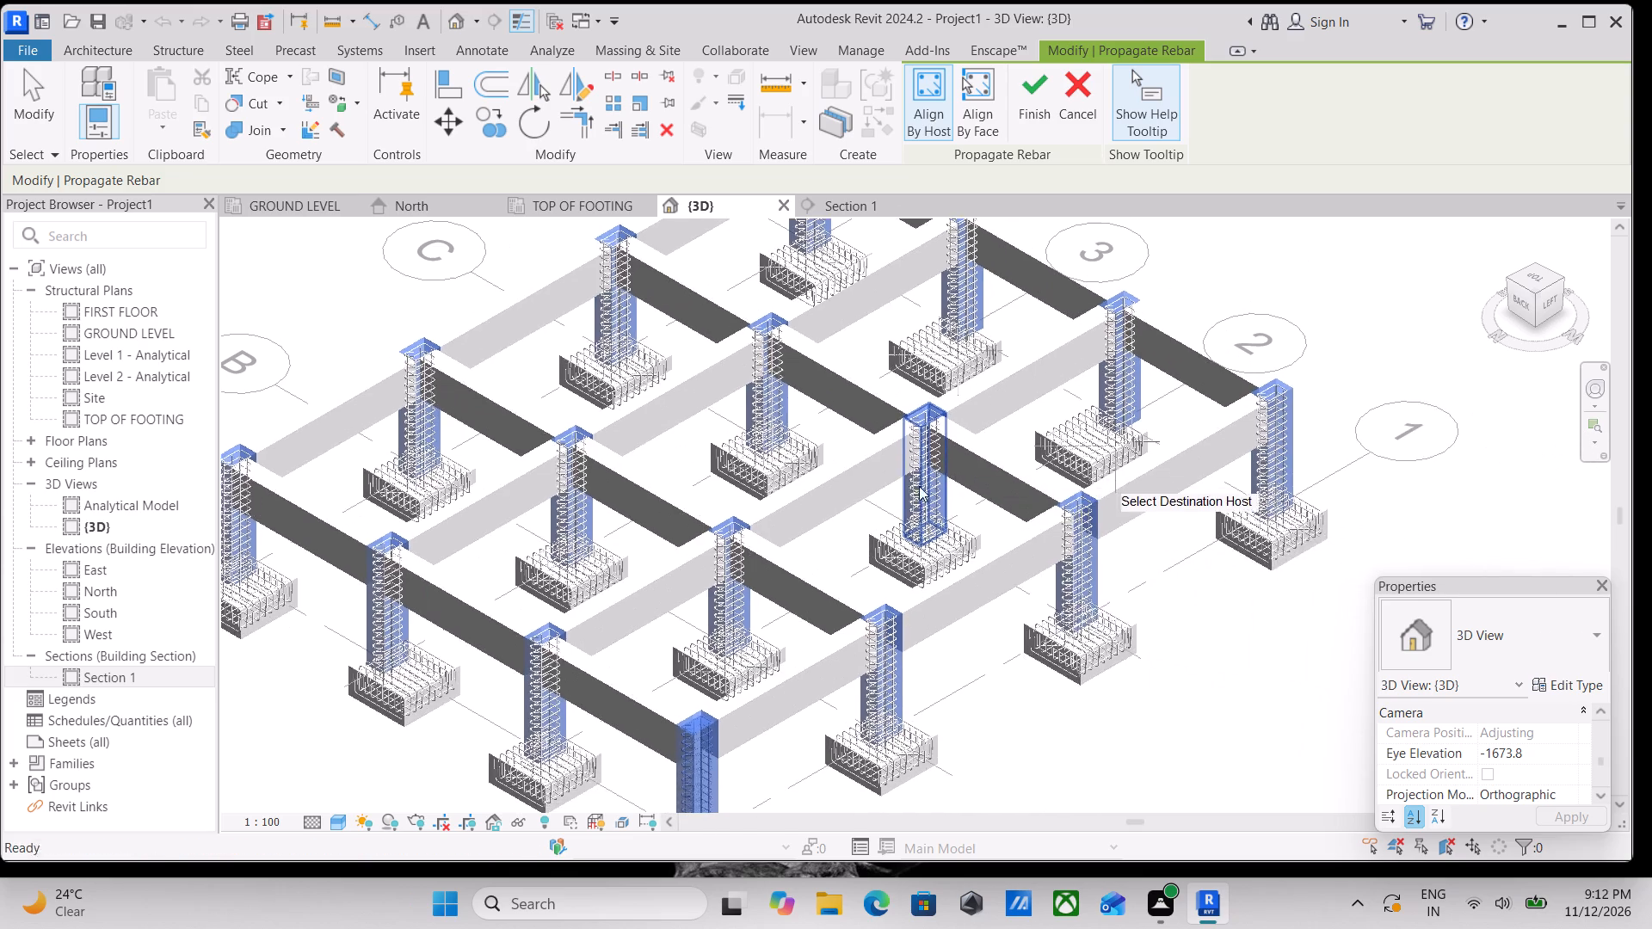
{"action": "scroll", "coordinate": [1194, 553], "scroll_direction": "up", "scroll_amount": 2}
{"action": "middle_click_drag", "start_coordinate": [1183, 565], "coordinate": [1158, 631]}
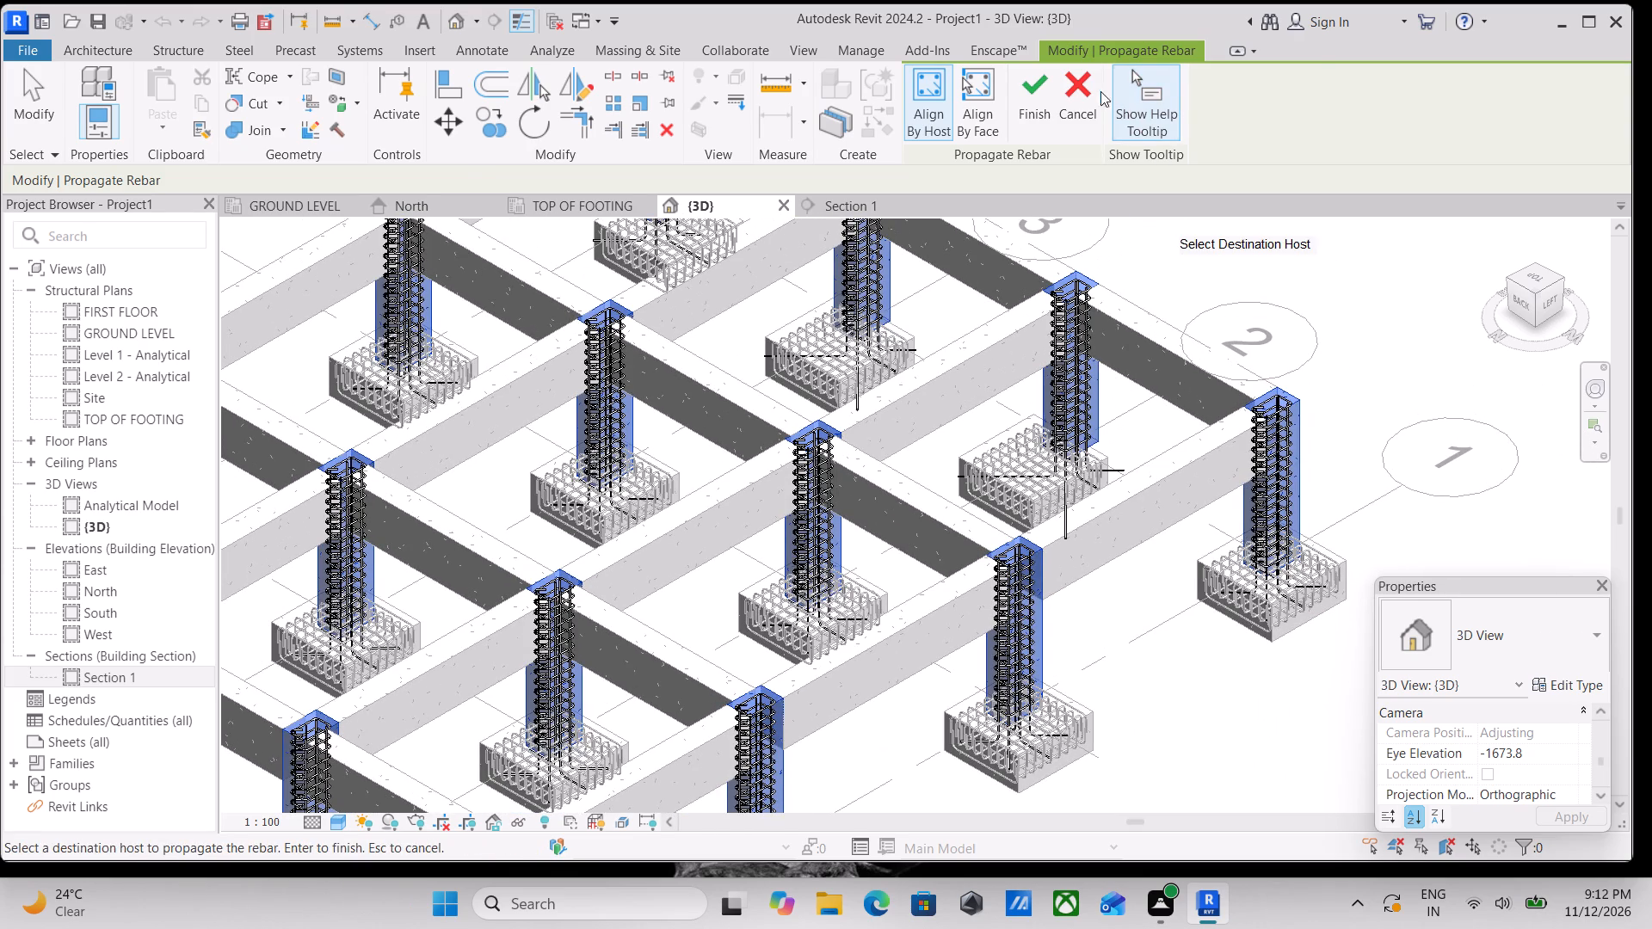
{"action": "left_click", "coordinate": [1022, 96]}
{"action": "scroll", "coordinate": [1005, 385], "scroll_direction": "down", "scroll_amount": 2}
{"action": "middle_click_drag", "start_coordinate": [1001, 391], "coordinate": [1044, 426]}
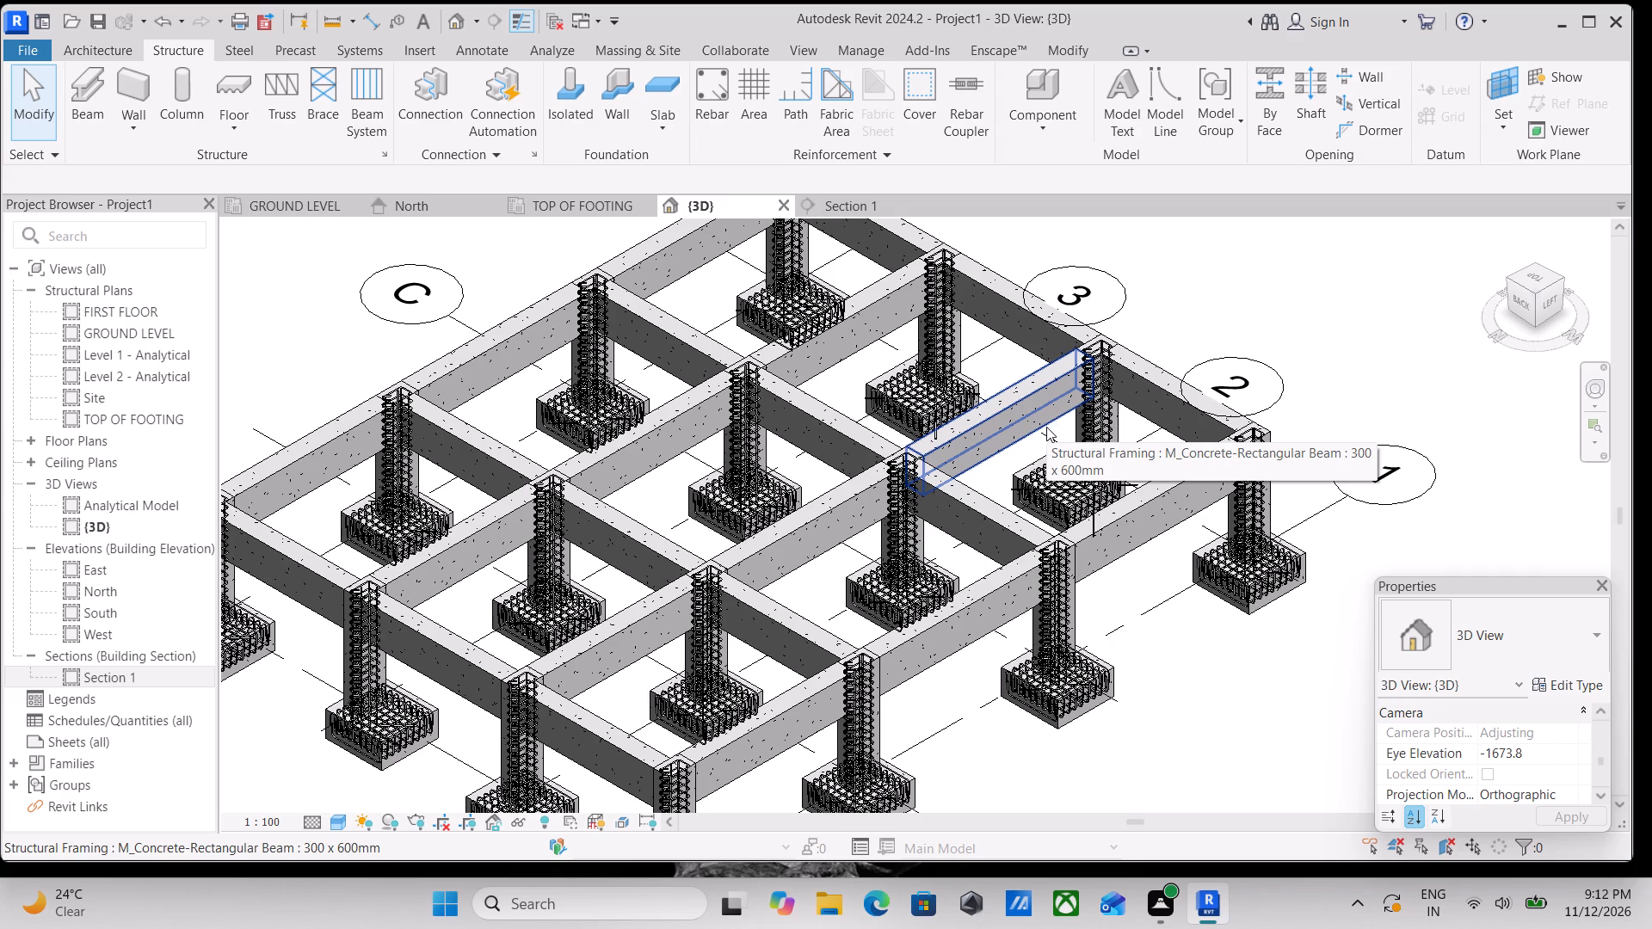
Examine the footing and column reinforcement across the 3D, TOP OF FOOTING, Section 1 and North views, ending in the GROUND LEVEL plan.
{"action": "scroll", "coordinate": [980, 483], "scroll_direction": "up", "scroll_amount": 1}
{"action": "scroll", "coordinate": [862, 438], "scroll_direction": "up", "scroll_amount": 1}
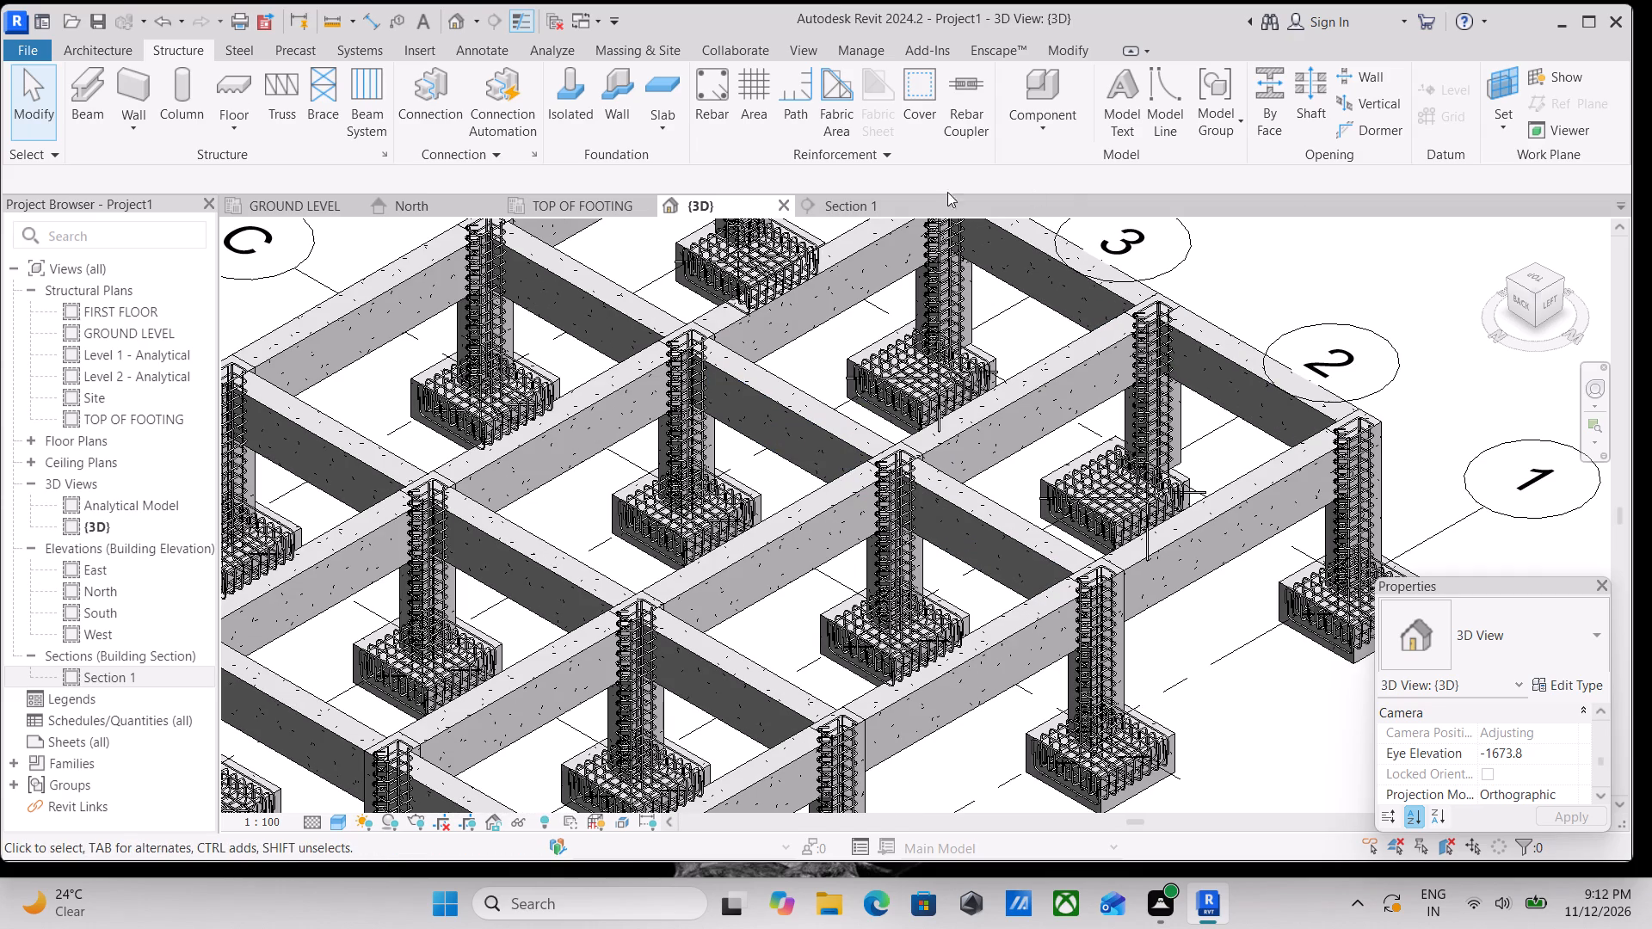
{"action": "left_click", "coordinate": [560, 200]}
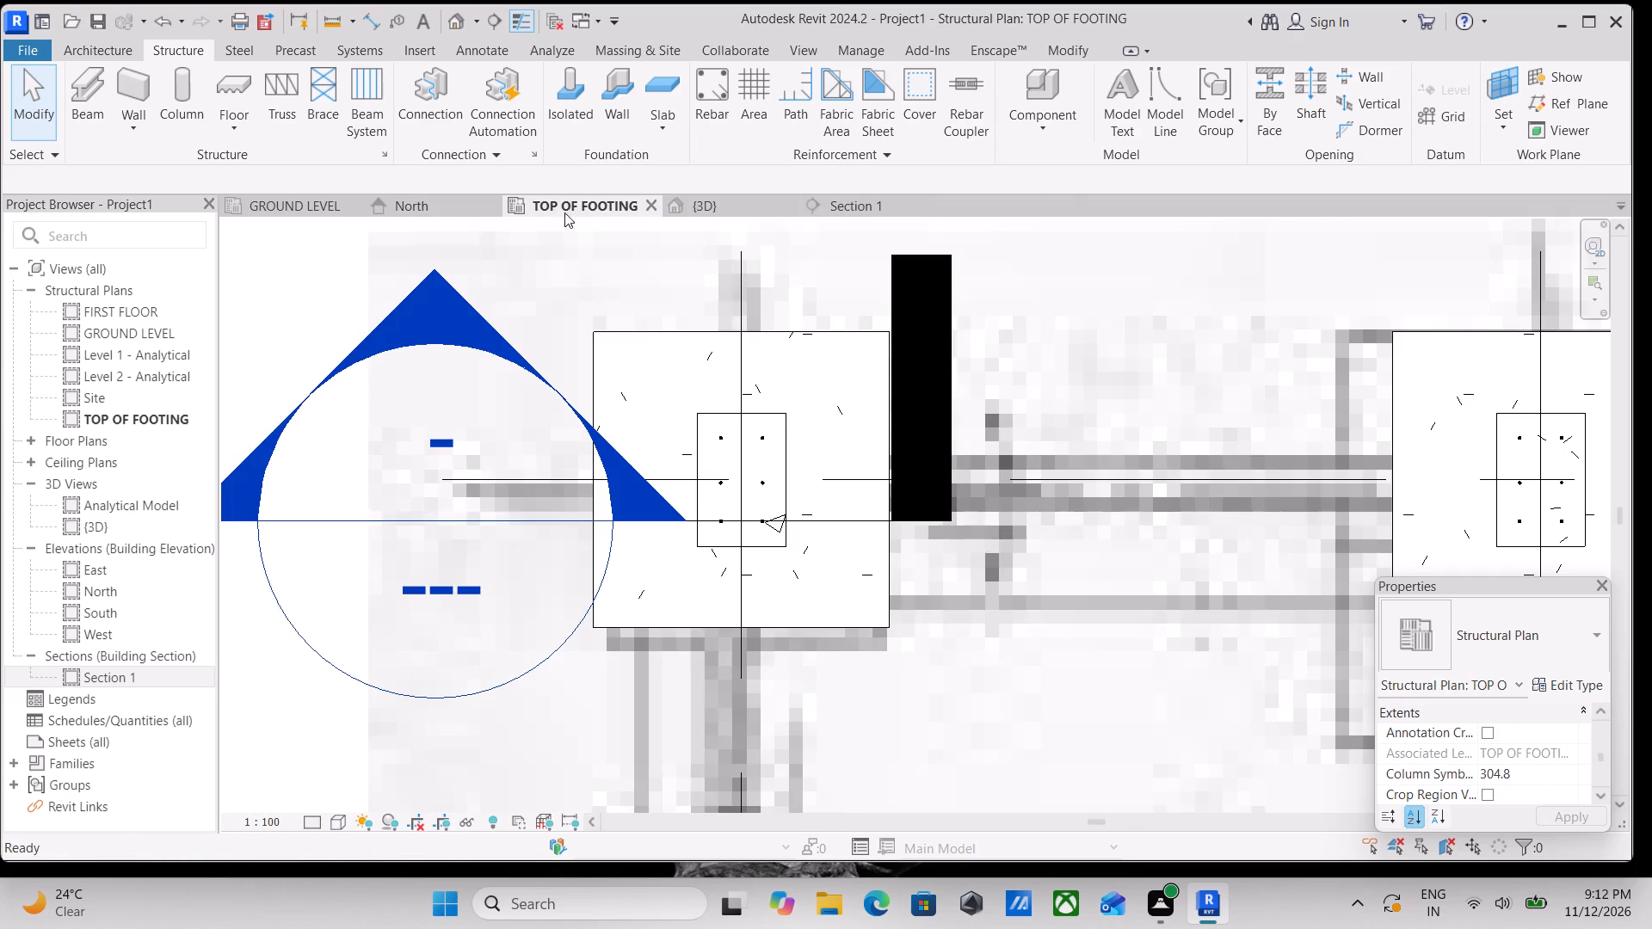
{"action": "scroll", "coordinate": [625, 268], "scroll_direction": "down", "scroll_amount": 4}
{"action": "scroll", "coordinate": [699, 334], "scroll_direction": "down", "scroll_amount": 1}
{"action": "left_click", "coordinate": [719, 203]}
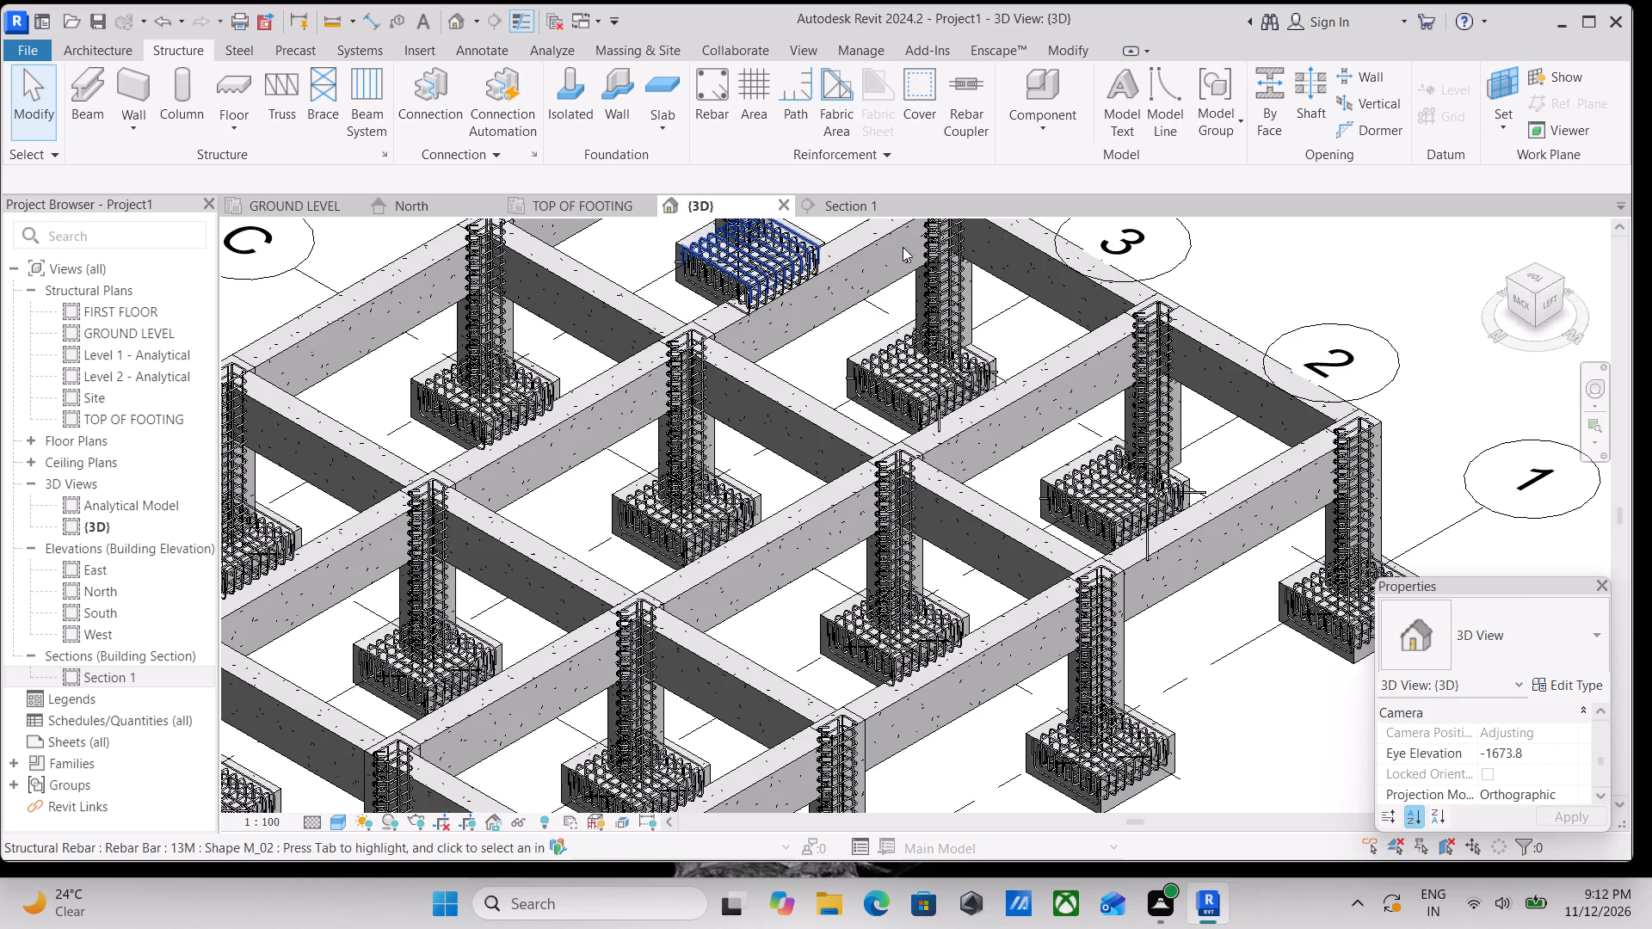
{"action": "left_click", "coordinate": [824, 206]}
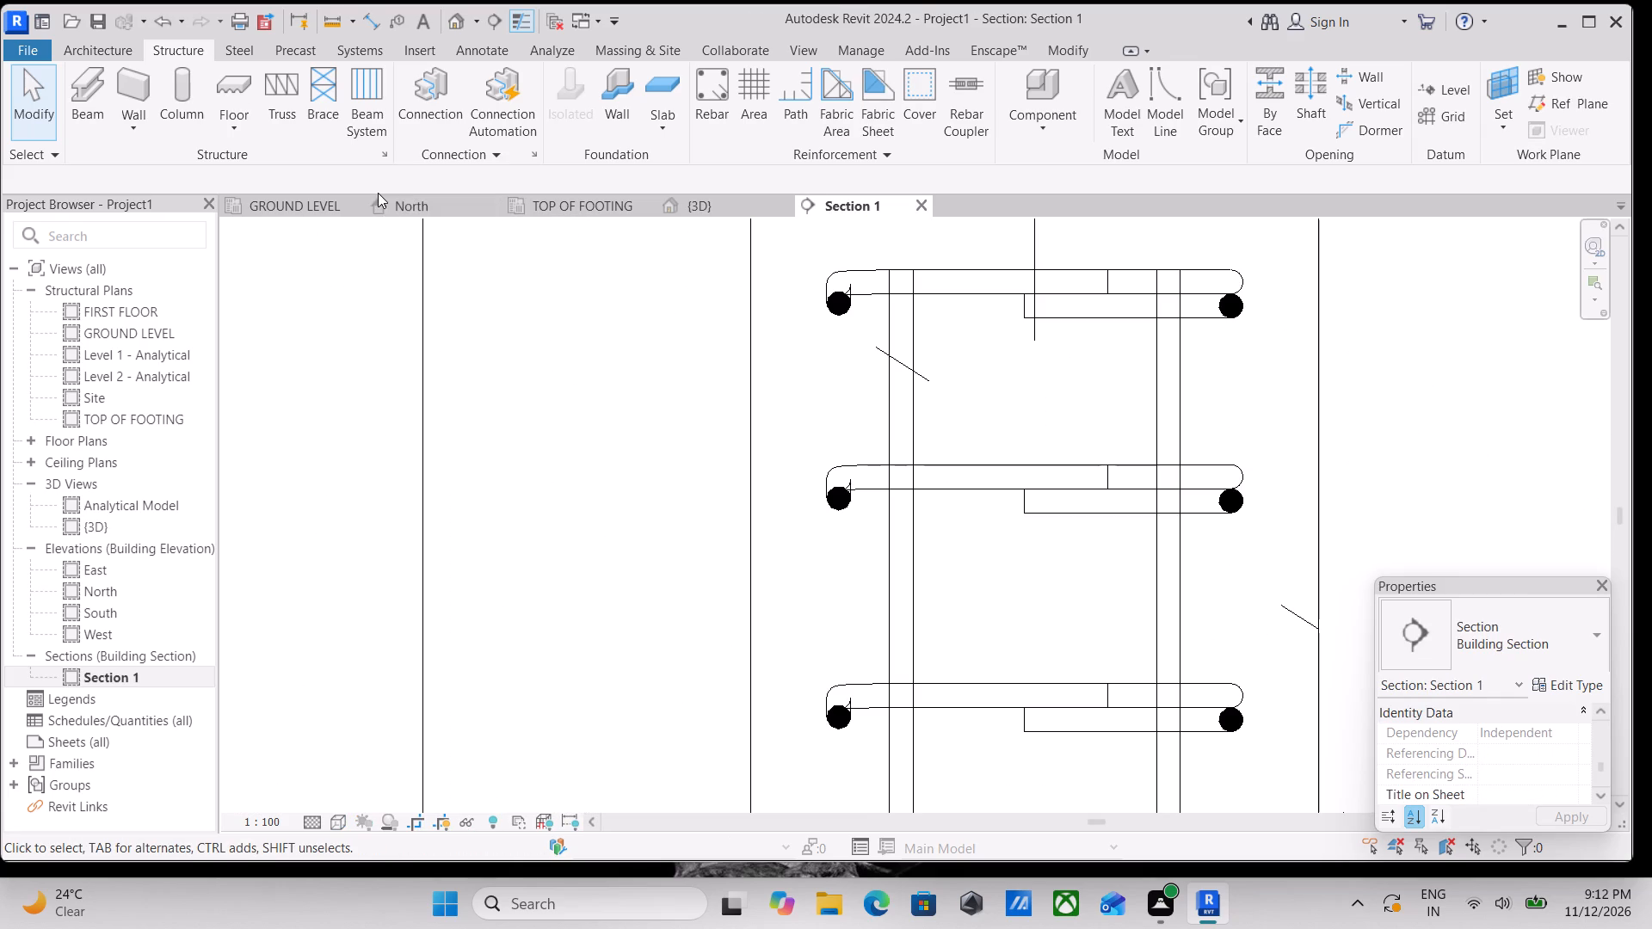
{"action": "left_click", "coordinate": [382, 202]}
{"action": "scroll", "coordinate": [475, 246], "scroll_direction": "down", "scroll_amount": 2}
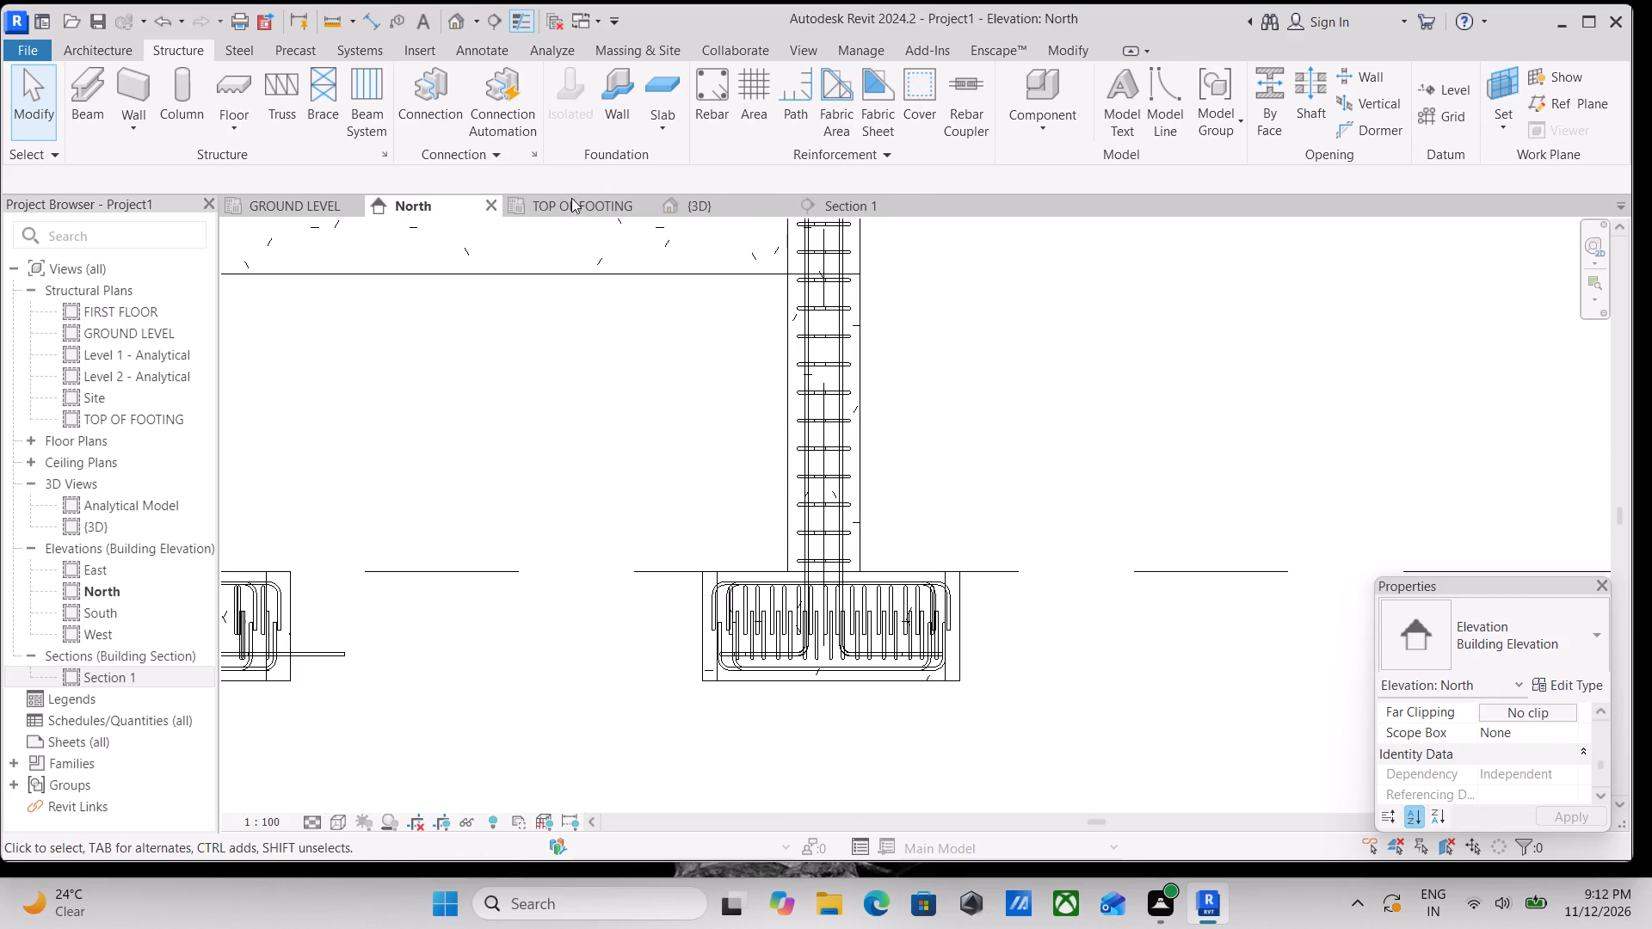
{"action": "left_click", "coordinate": [571, 201]}
{"action": "left_click", "coordinate": [293, 212]}
{"action": "scroll", "coordinate": [422, 316], "scroll_direction": "down", "scroll_amount": 6}
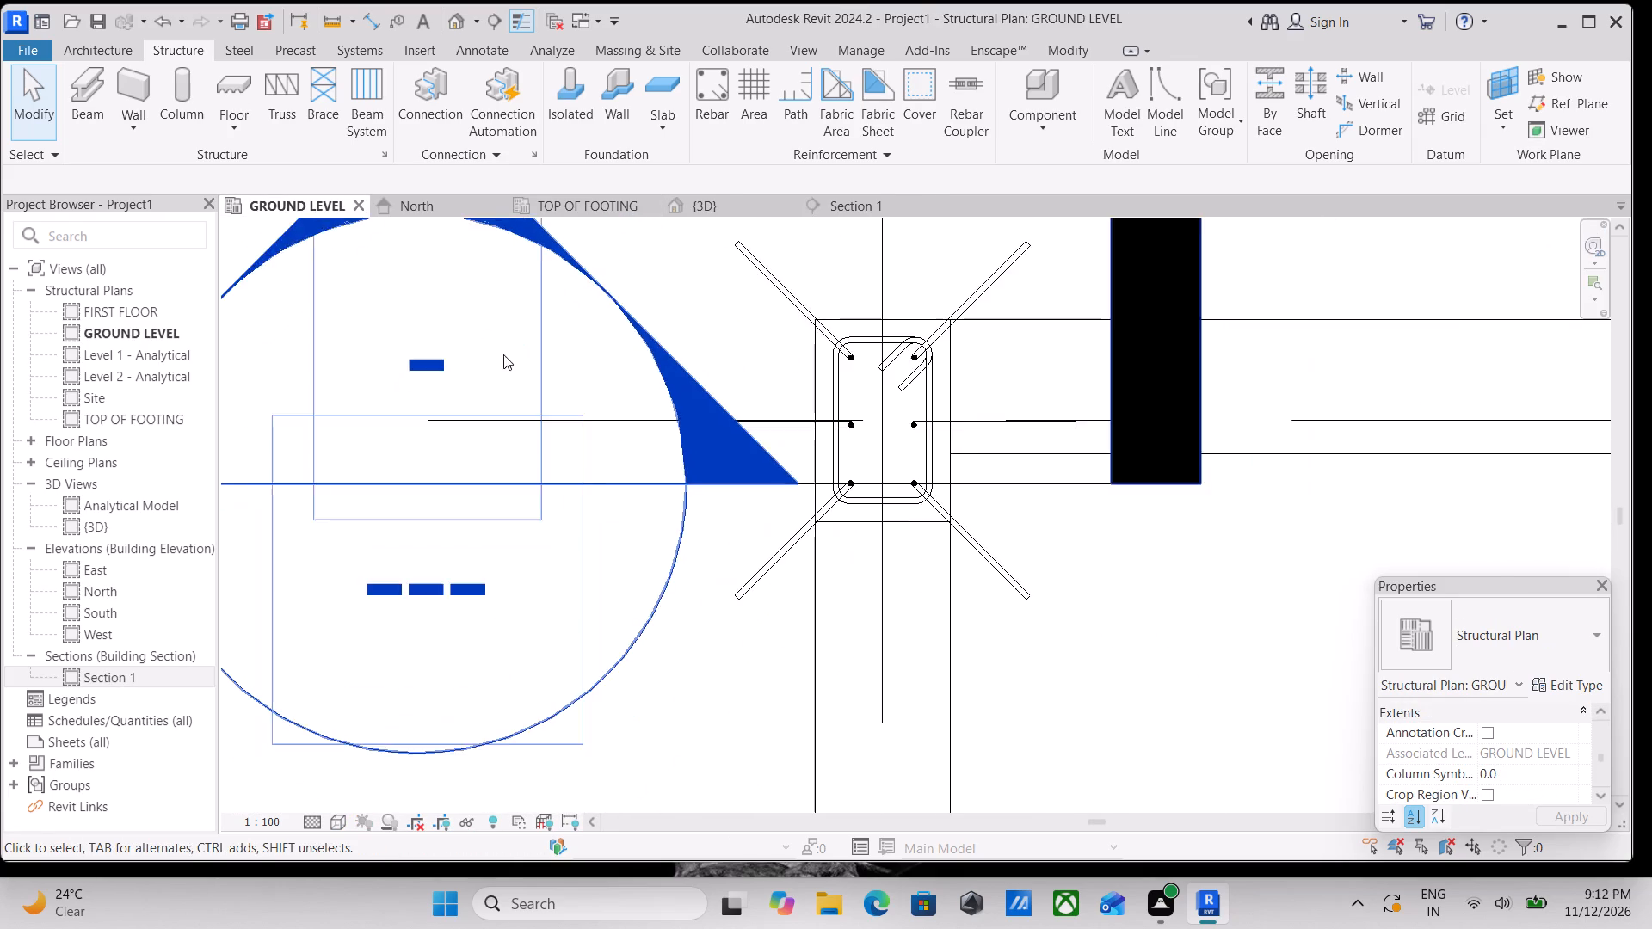
{"action": "scroll", "coordinate": [503, 354], "scroll_direction": "down", "scroll_amount": 7}
{"action": "middle_click_drag", "start_coordinate": [559, 418], "coordinate": [567, 232]}
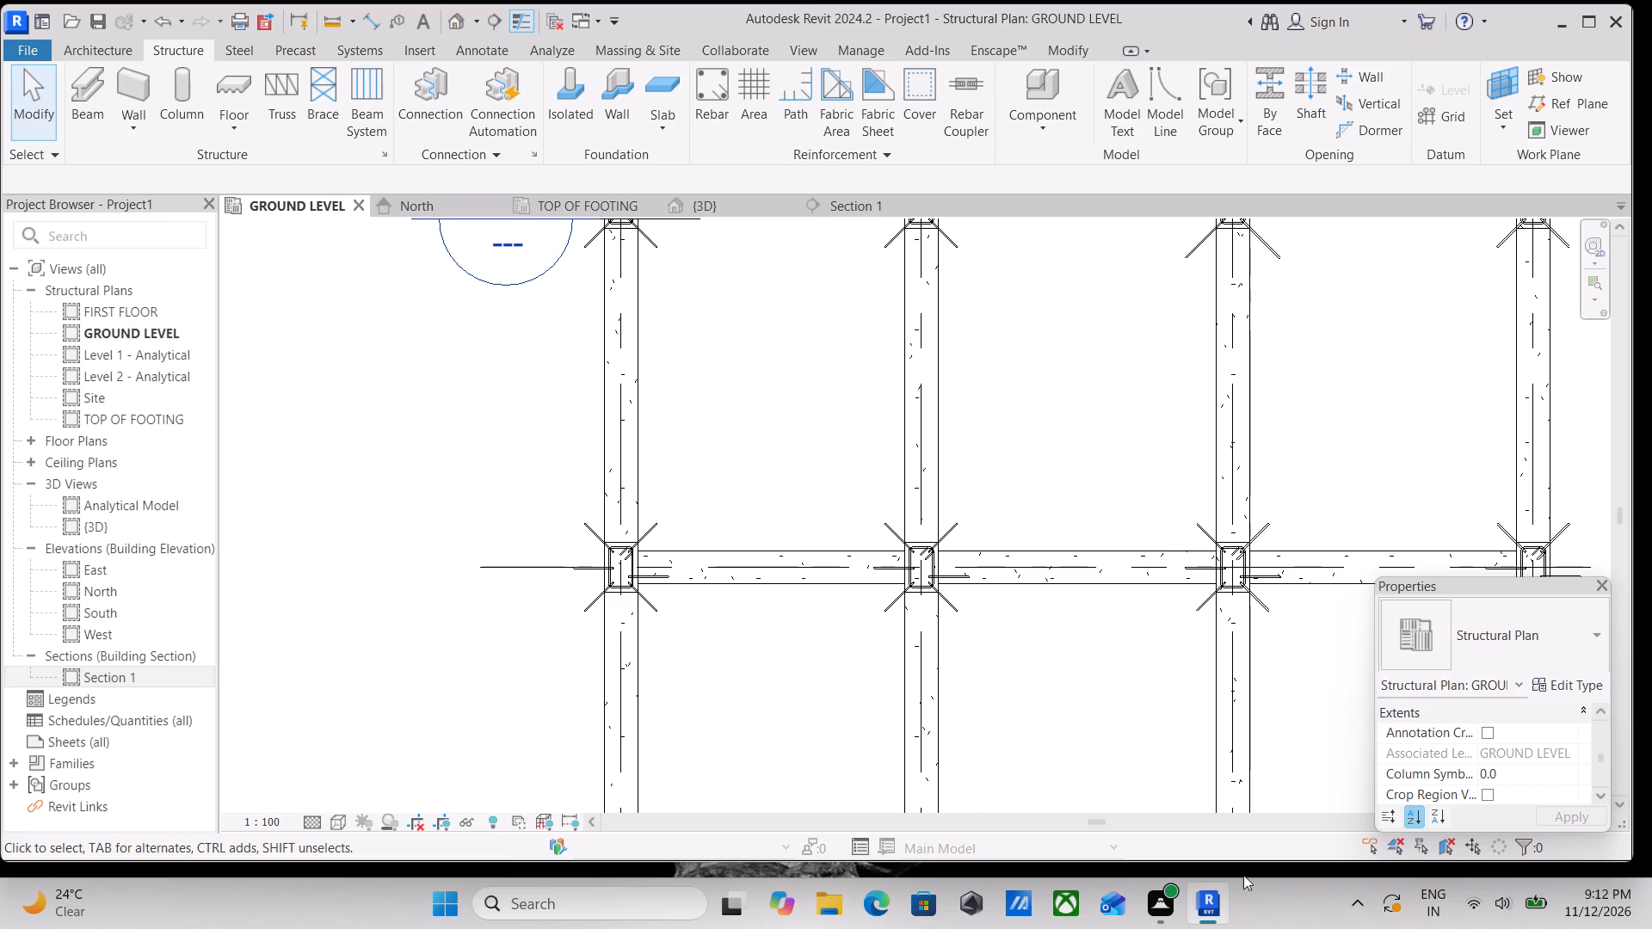
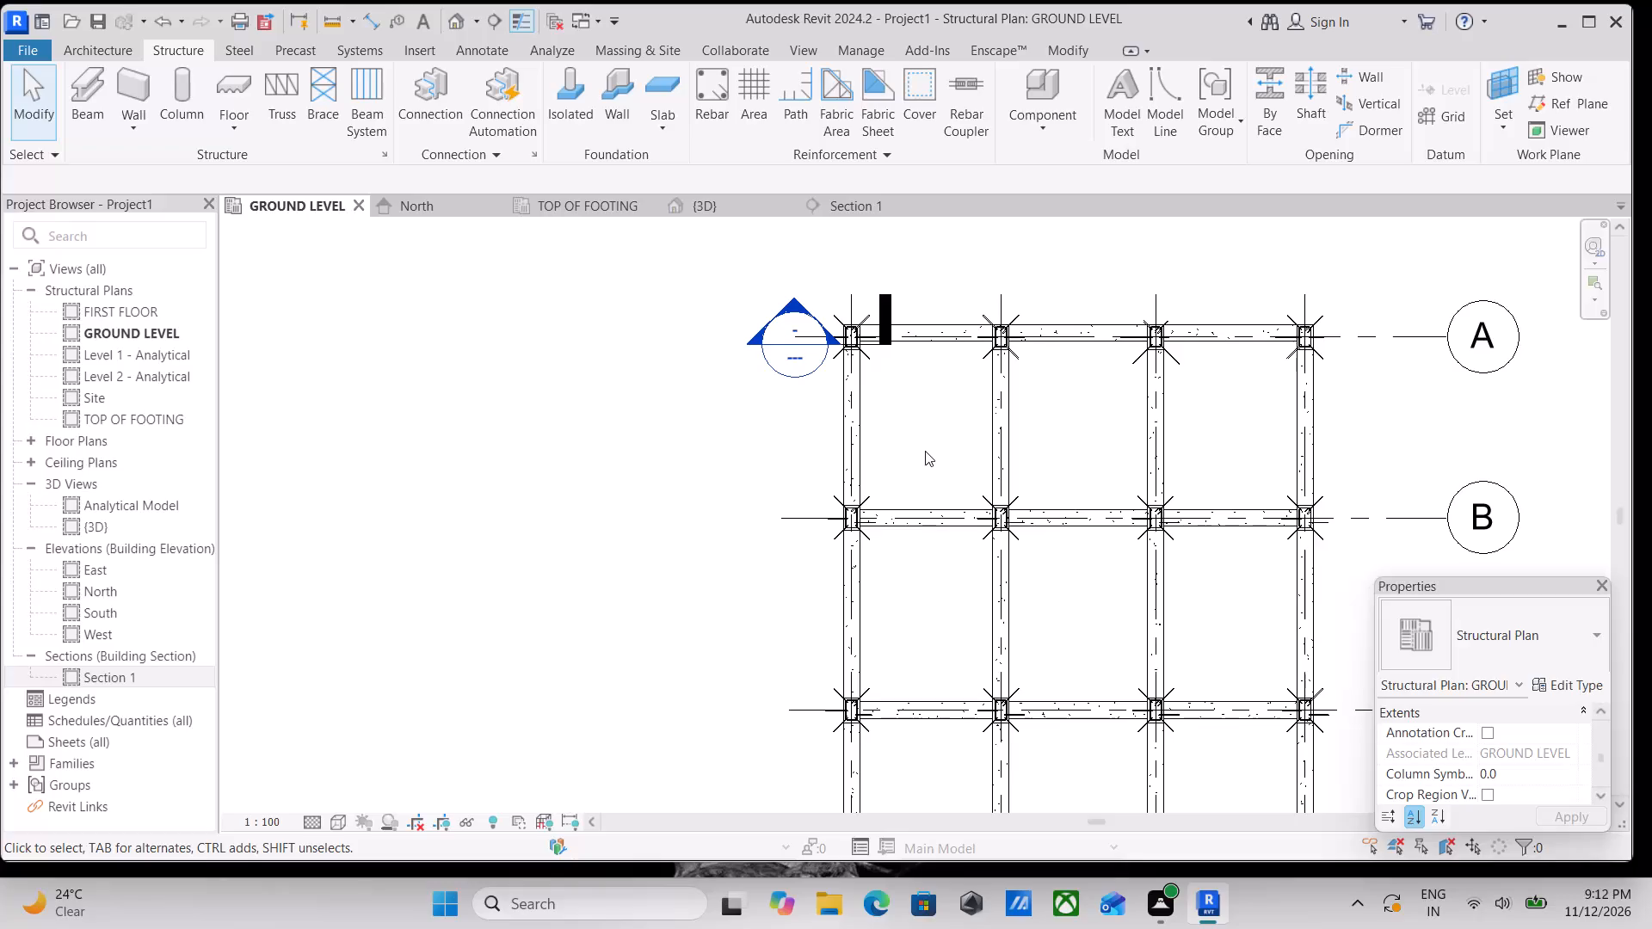
Draw a building section across the outermost beam between grids A and B, below the existing section marker.
{"action": "scroll", "coordinate": [909, 476], "scroll_direction": "up", "scroll_amount": 1}
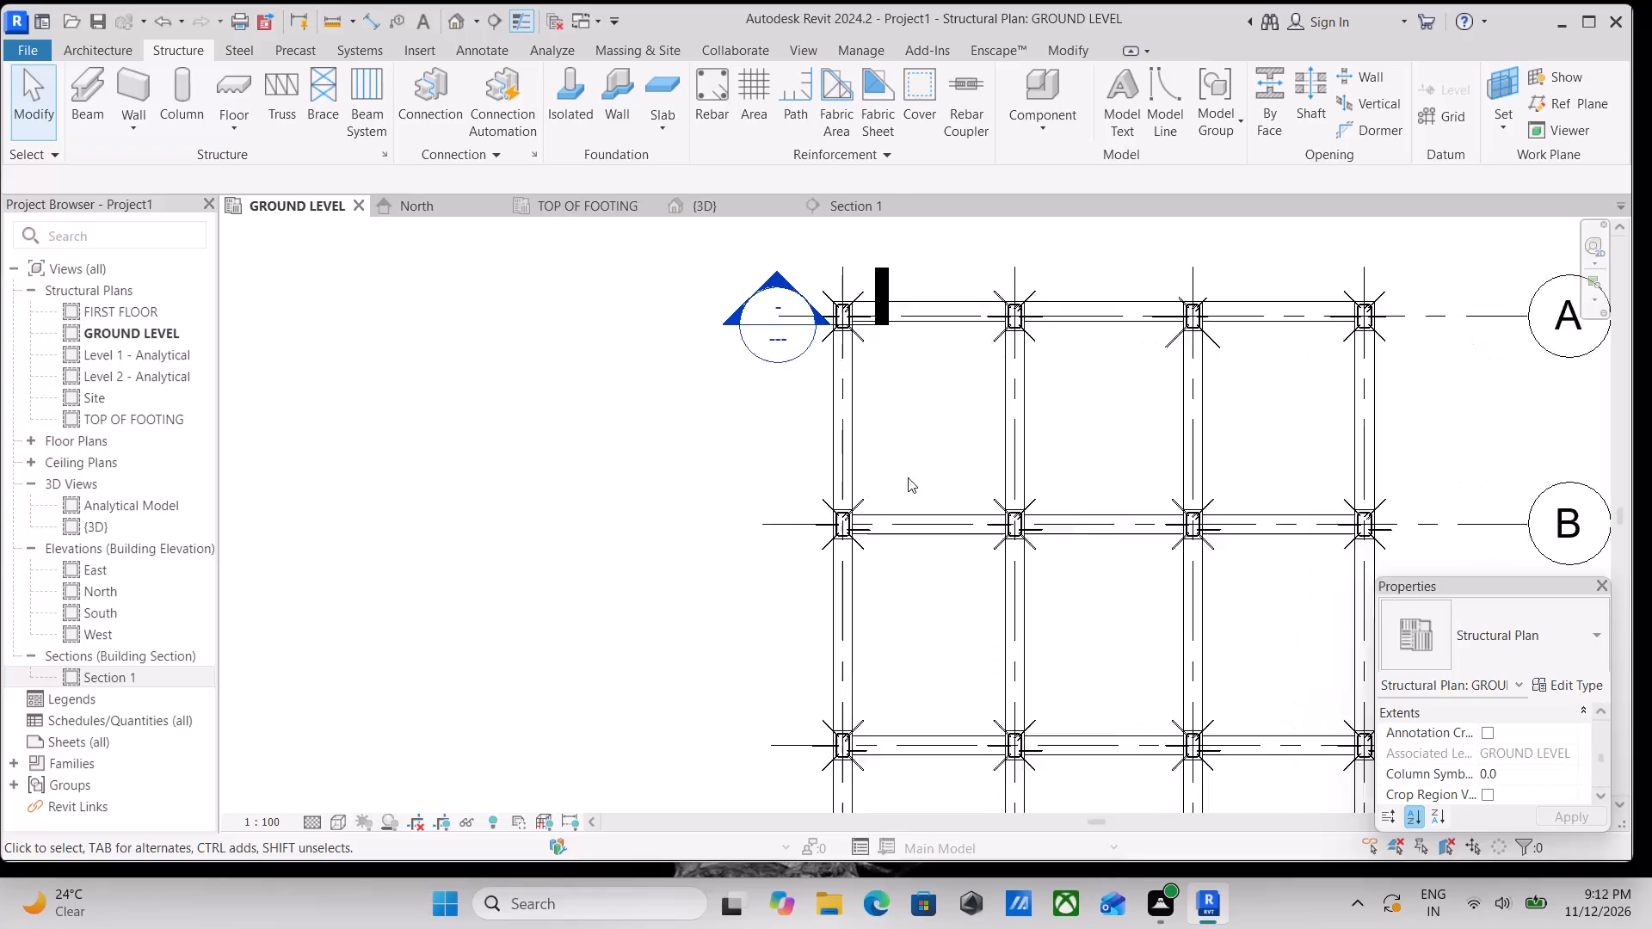
{"action": "scroll", "coordinate": [908, 477], "scroll_direction": "up", "scroll_amount": 3}
{"action": "scroll", "coordinate": [826, 434], "scroll_direction": "up", "scroll_amount": 3}
{"action": "middle_click_drag", "start_coordinate": [865, 435], "coordinate": [858, 513]}
{"action": "scroll", "coordinate": [875, 481], "scroll_direction": "down", "scroll_amount": 2}
{"action": "middle_click_drag", "start_coordinate": [874, 482], "coordinate": [839, 554]}
{"action": "scroll", "coordinate": [839, 554], "scroll_direction": "up", "scroll_amount": 1}
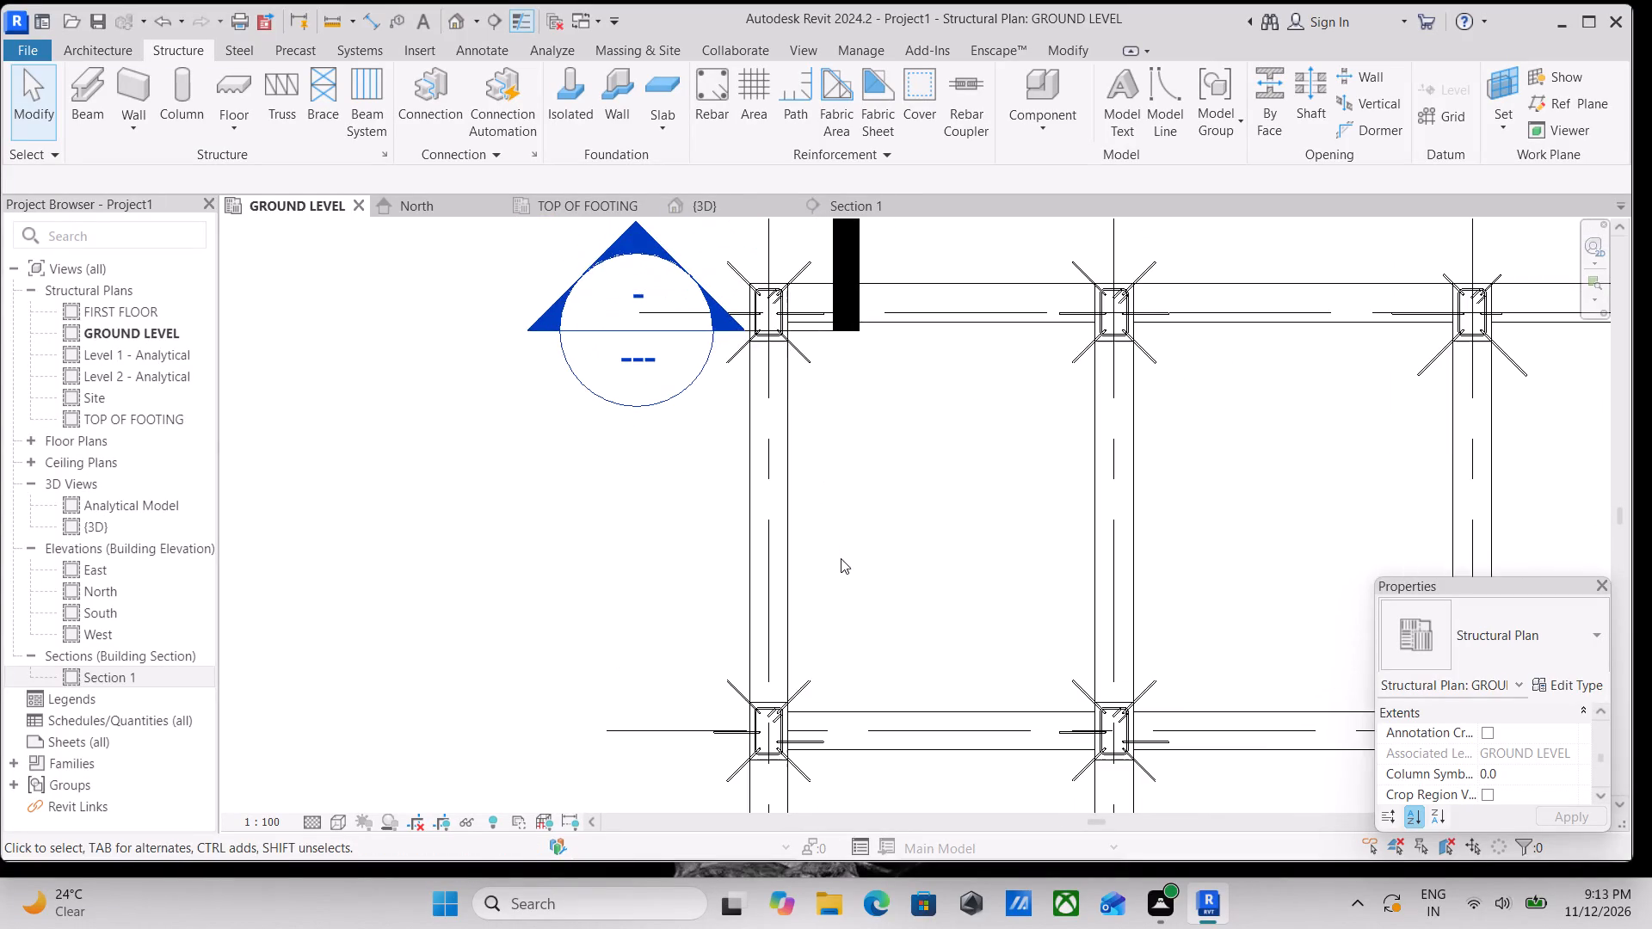
{"action": "scroll", "coordinate": [821, 557], "scroll_direction": "down", "scroll_amount": 3}
{"action": "middle_click_drag", "start_coordinate": [789, 555], "coordinate": [795, 565]}
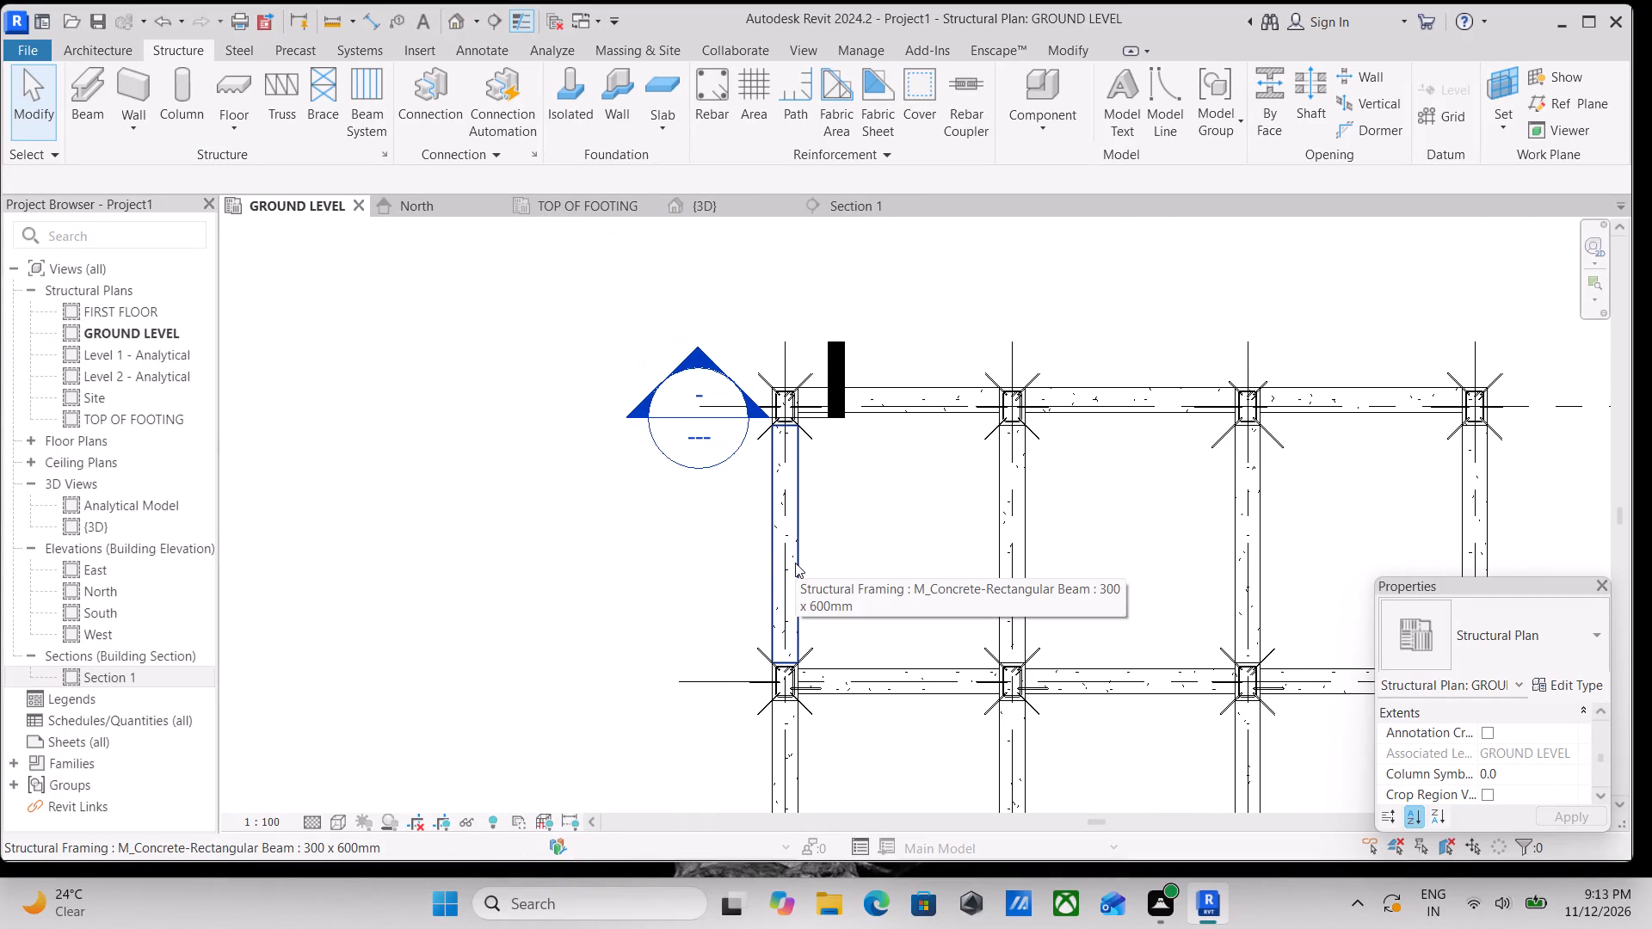
{"action": "scroll", "coordinate": [795, 563], "scroll_direction": "up", "scroll_amount": 3}
{"action": "scroll", "coordinate": [866, 538], "scroll_direction": "up", "scroll_amount": 2}
{"action": "middle_click_drag", "start_coordinate": [878, 526], "coordinate": [832, 551]}
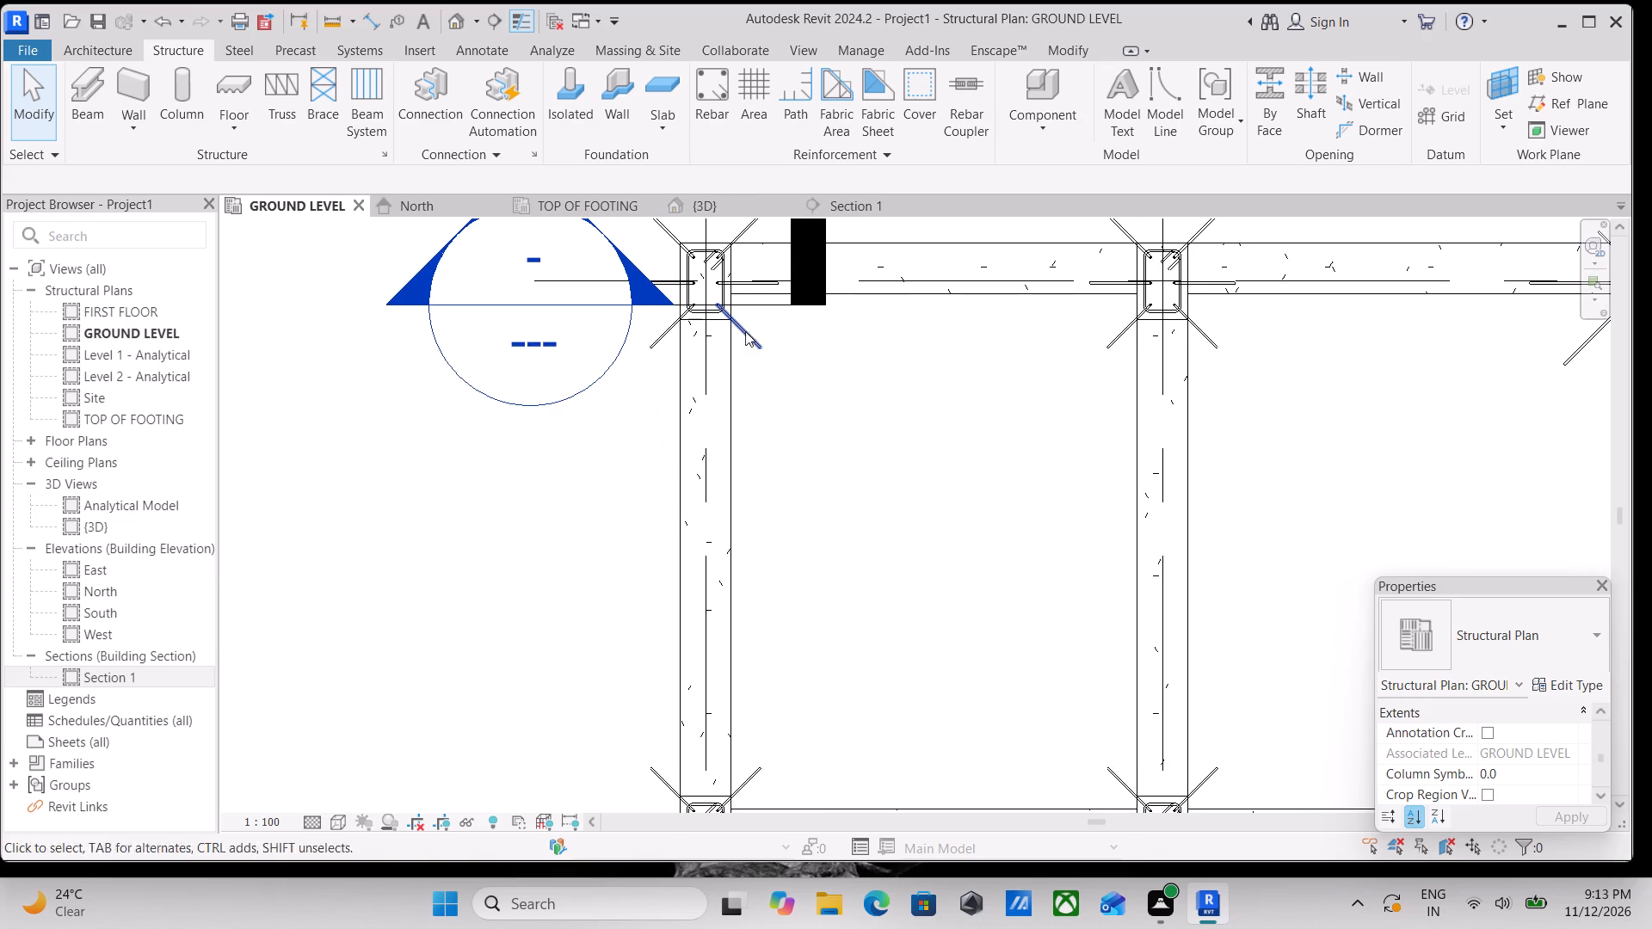
{"action": "left_click", "coordinate": [486, 15]}
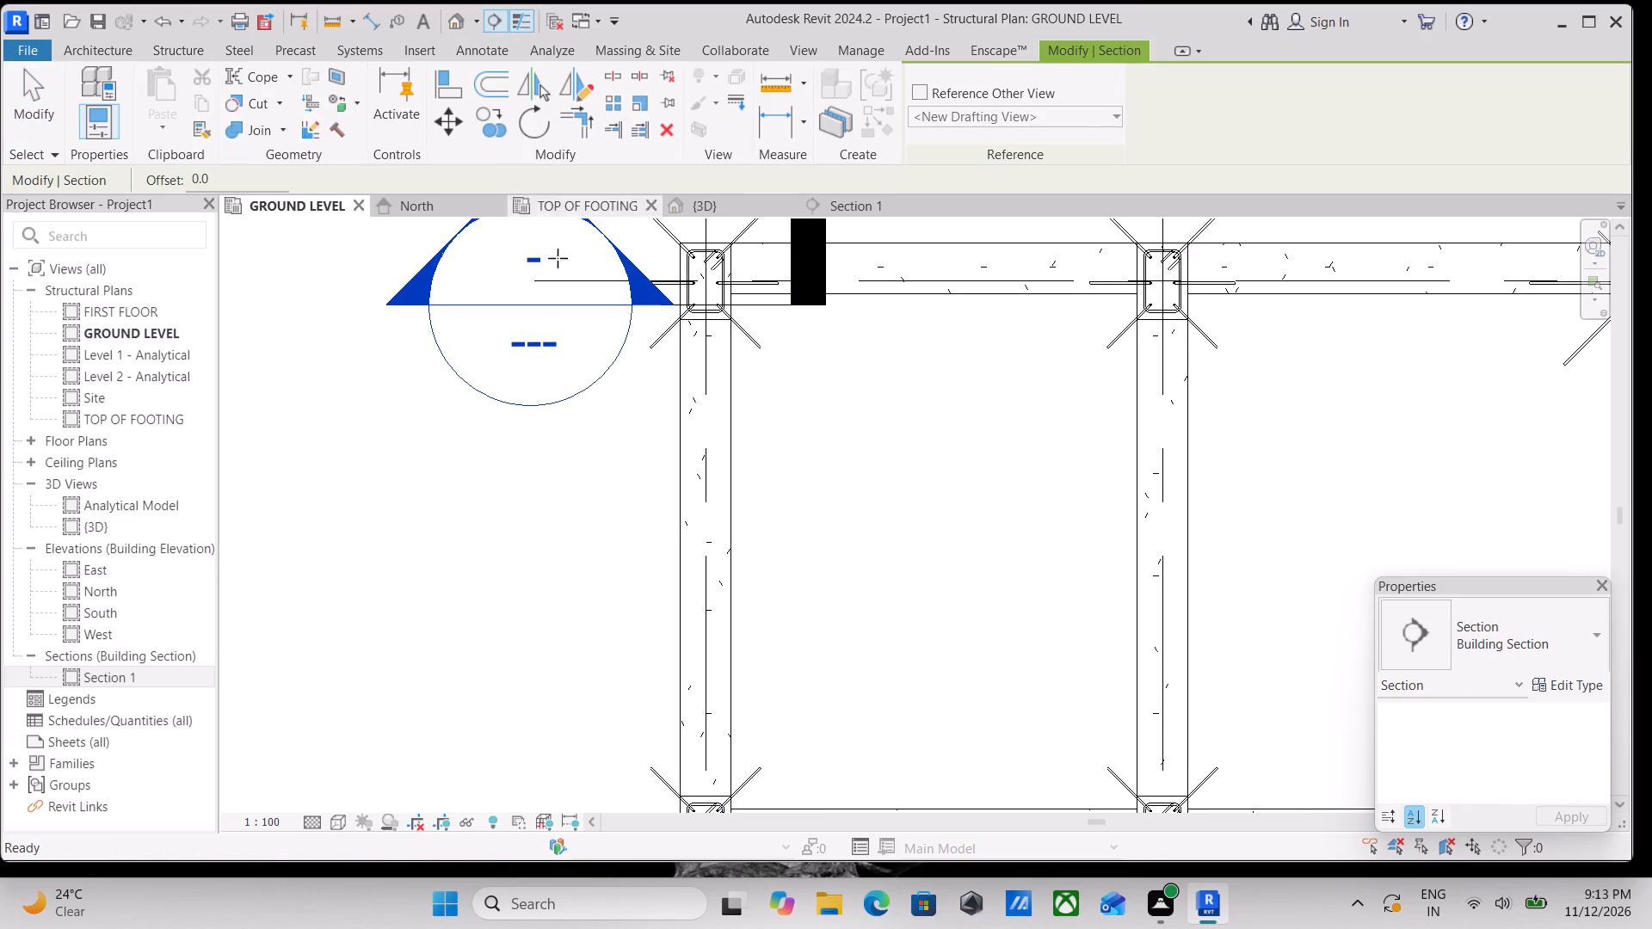
{"action": "middle_click_drag", "start_coordinate": [594, 379], "coordinate": [619, 233]}
{"action": "left_click", "coordinate": [644, 512]}
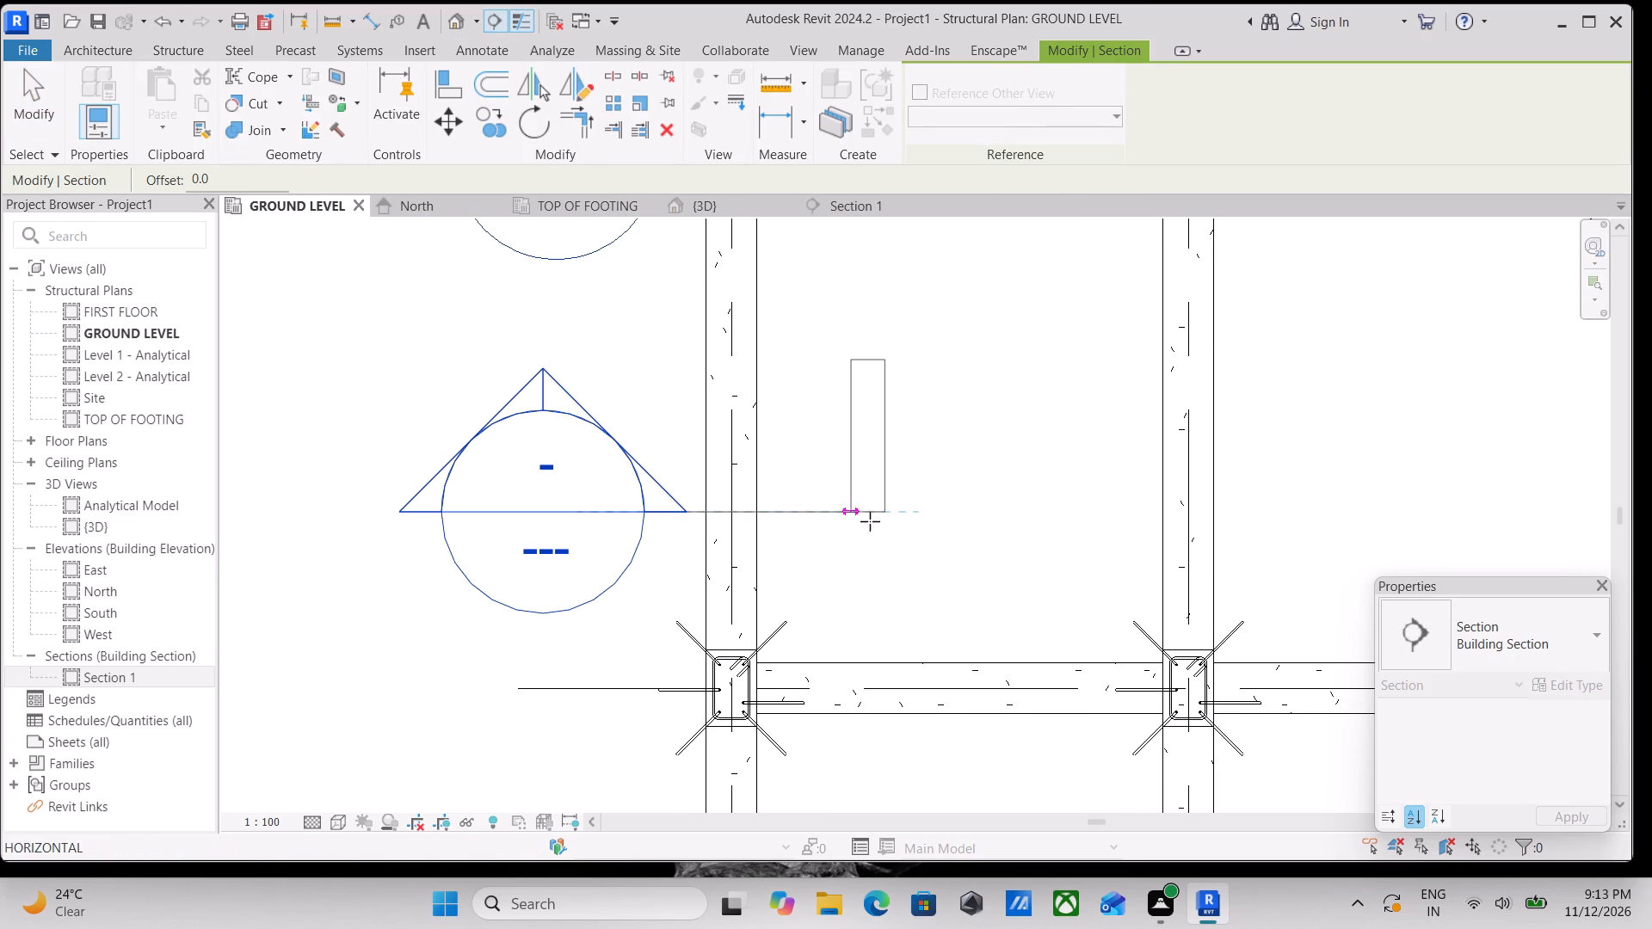
{"action": "left_click", "coordinate": [843, 521]}
Reduce the new section's view depth and width so its extents closely enclose the 300 x 600mm beam.
{"action": "scroll", "coordinate": [763, 453], "scroll_direction": "down", "scroll_amount": 2}
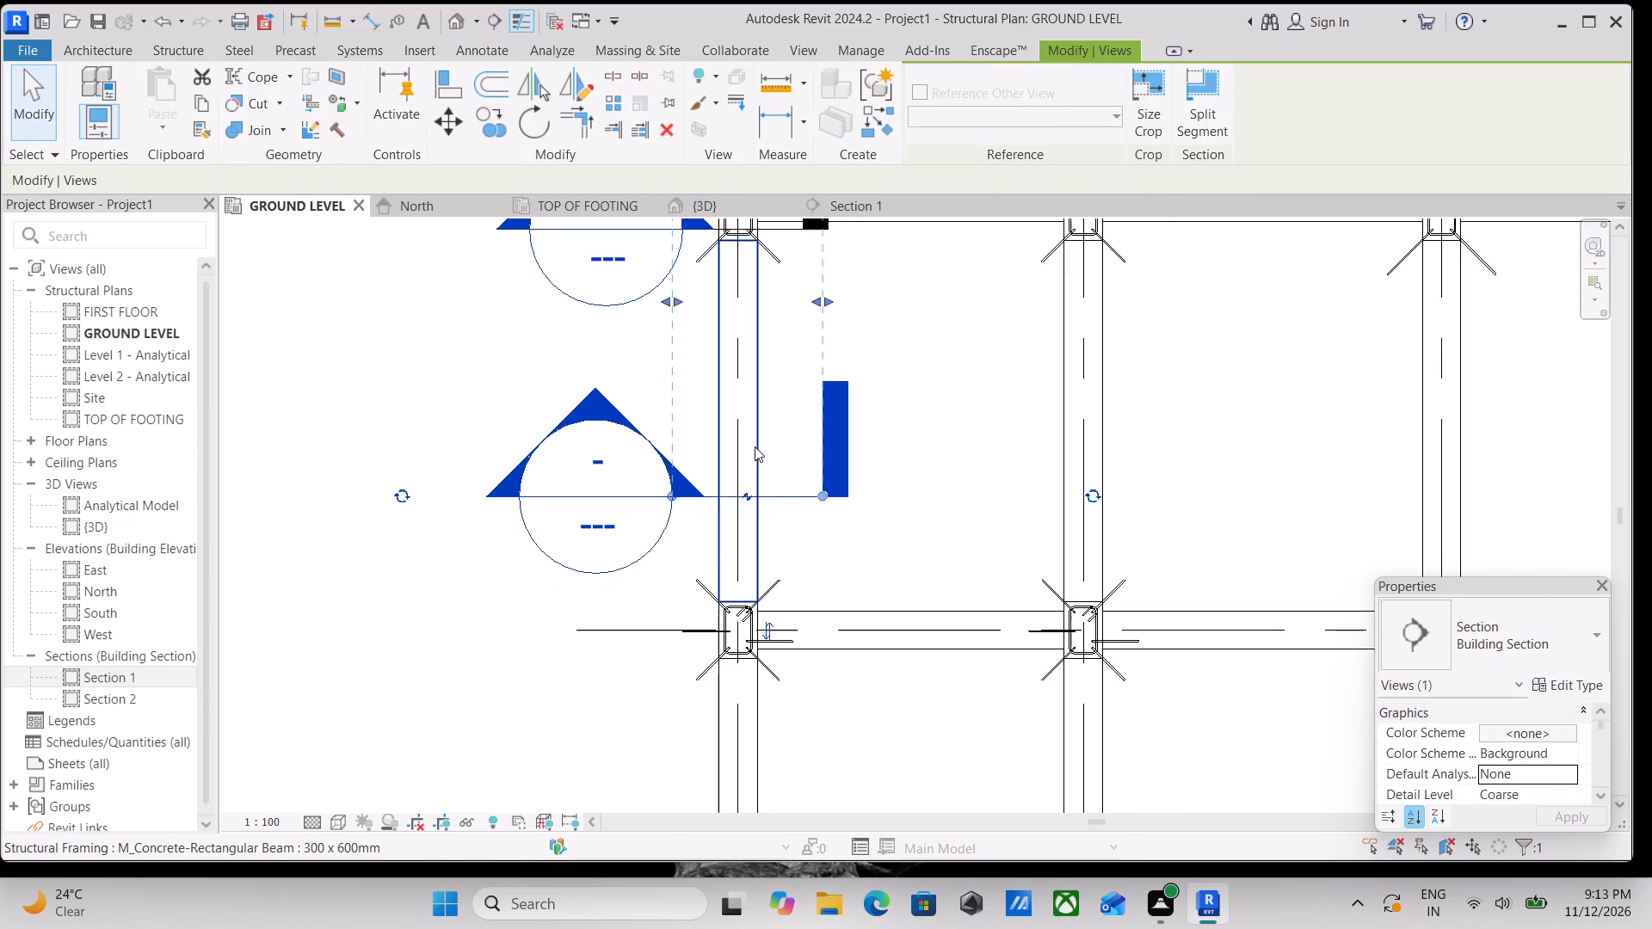
{"action": "middle_click_drag", "start_coordinate": [788, 479], "coordinate": [806, 521]}
{"action": "scroll", "coordinate": [796, 391], "scroll_direction": "down", "scroll_amount": 1}
{"action": "middle_click_drag", "start_coordinate": [797, 411], "coordinate": [801, 527]}
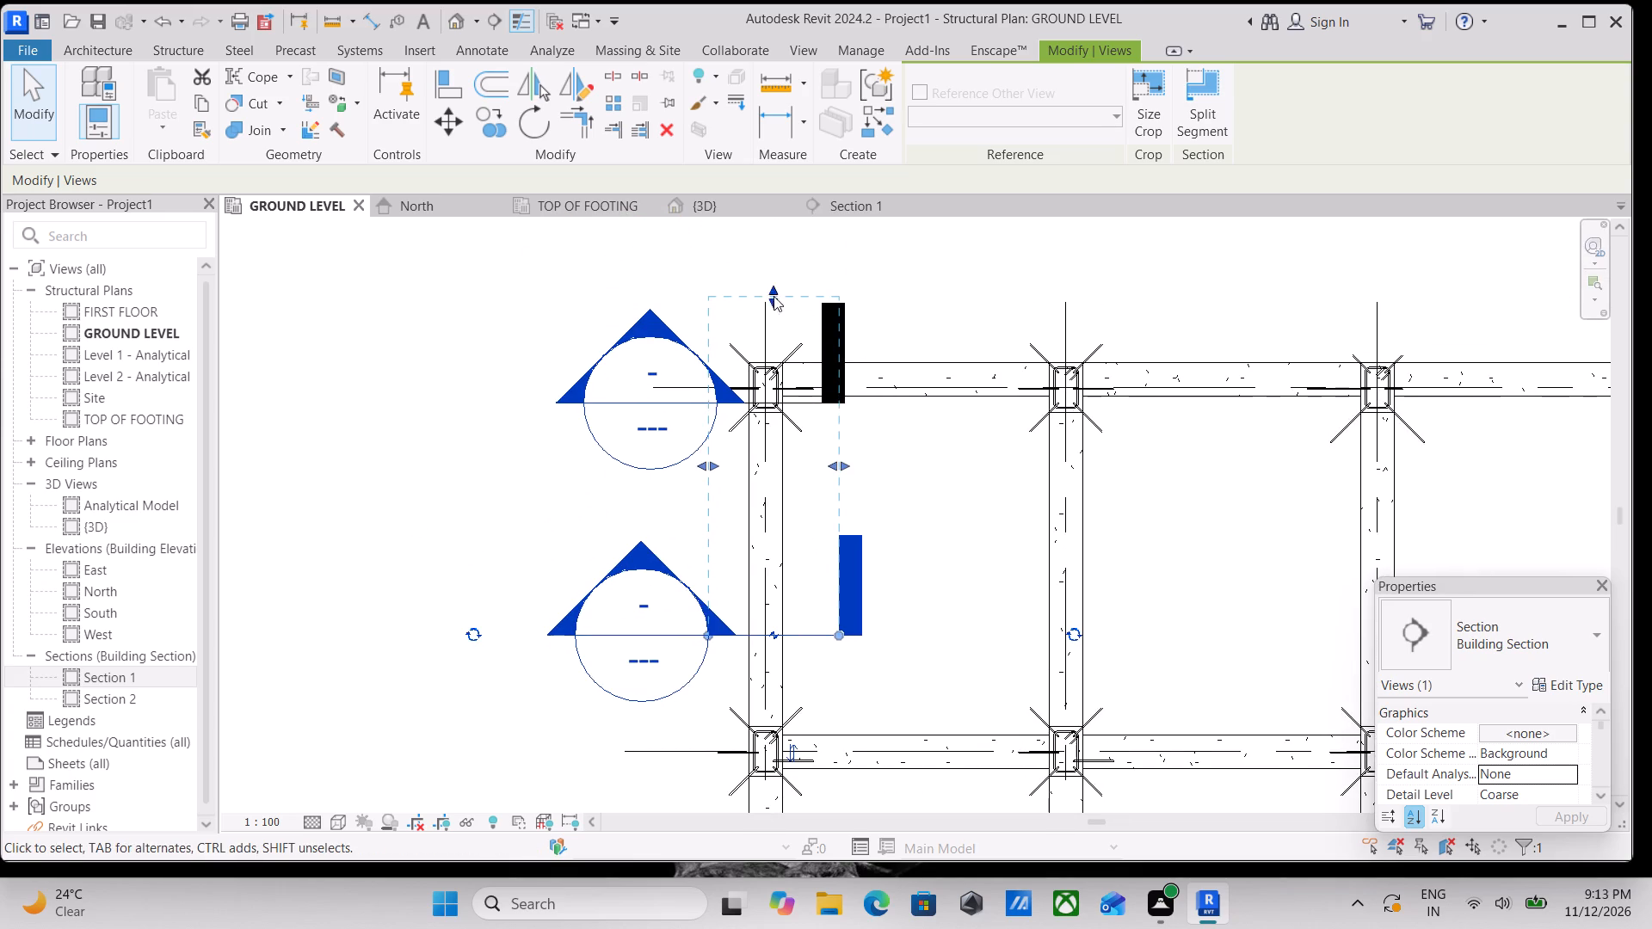
{"action": "left_click_drag", "start_coordinate": [774, 296], "coordinate": [770, 595]}
{"action": "scroll", "coordinate": [828, 671], "scroll_direction": "up", "scroll_amount": 4}
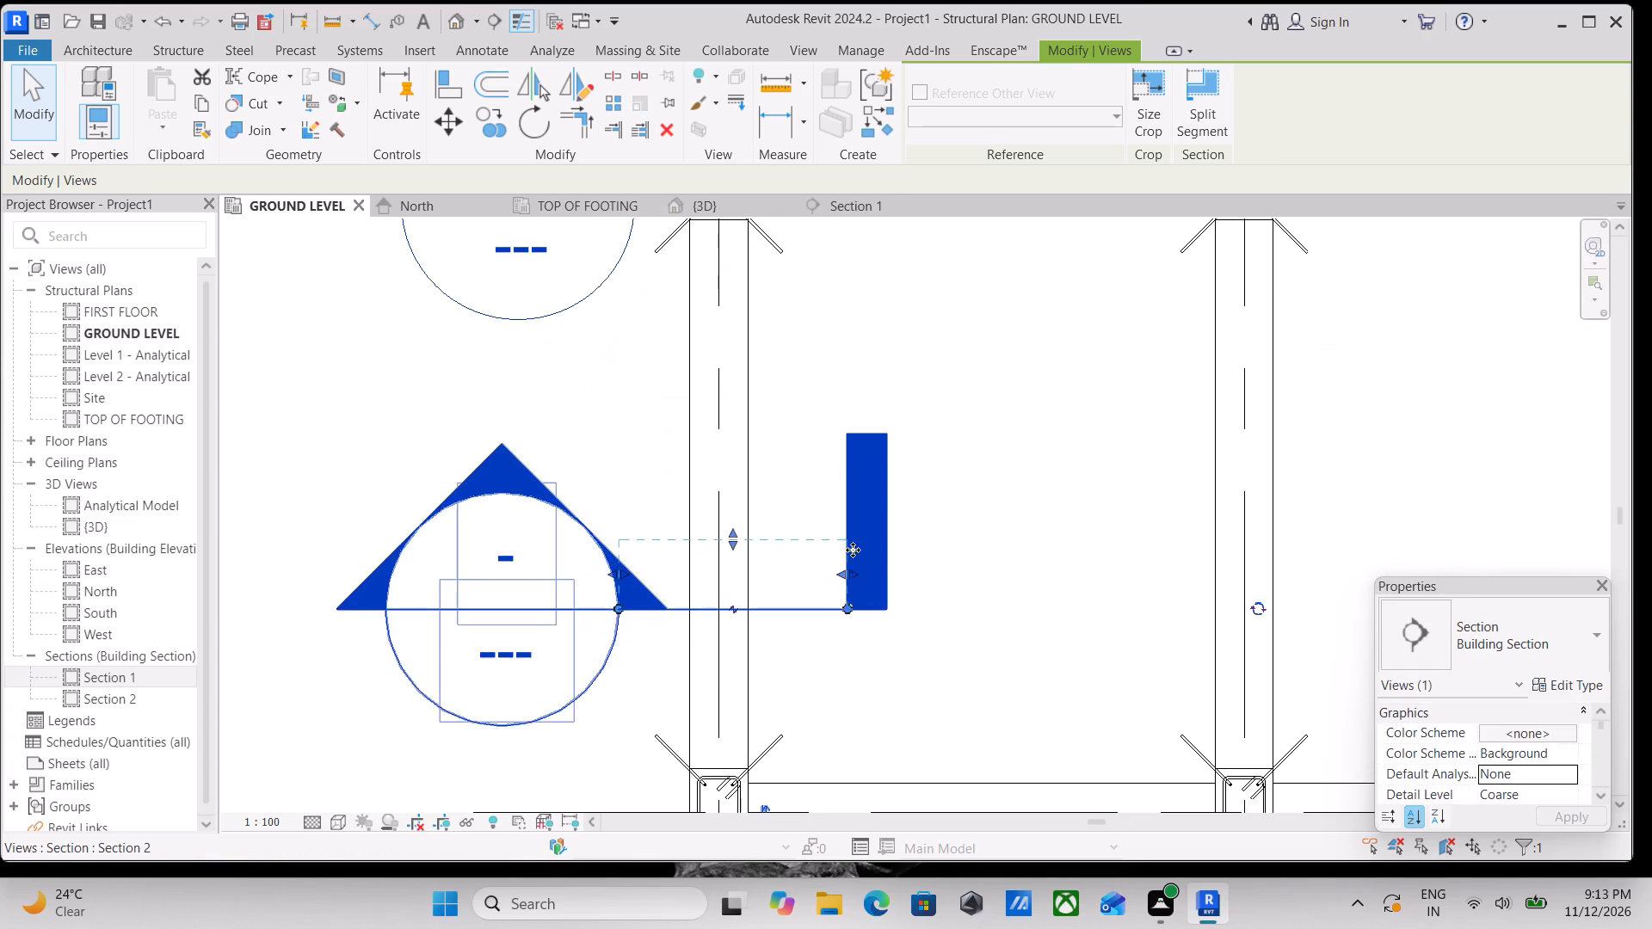
{"action": "left_click_drag", "start_coordinate": [837, 573], "coordinate": [770, 571]}
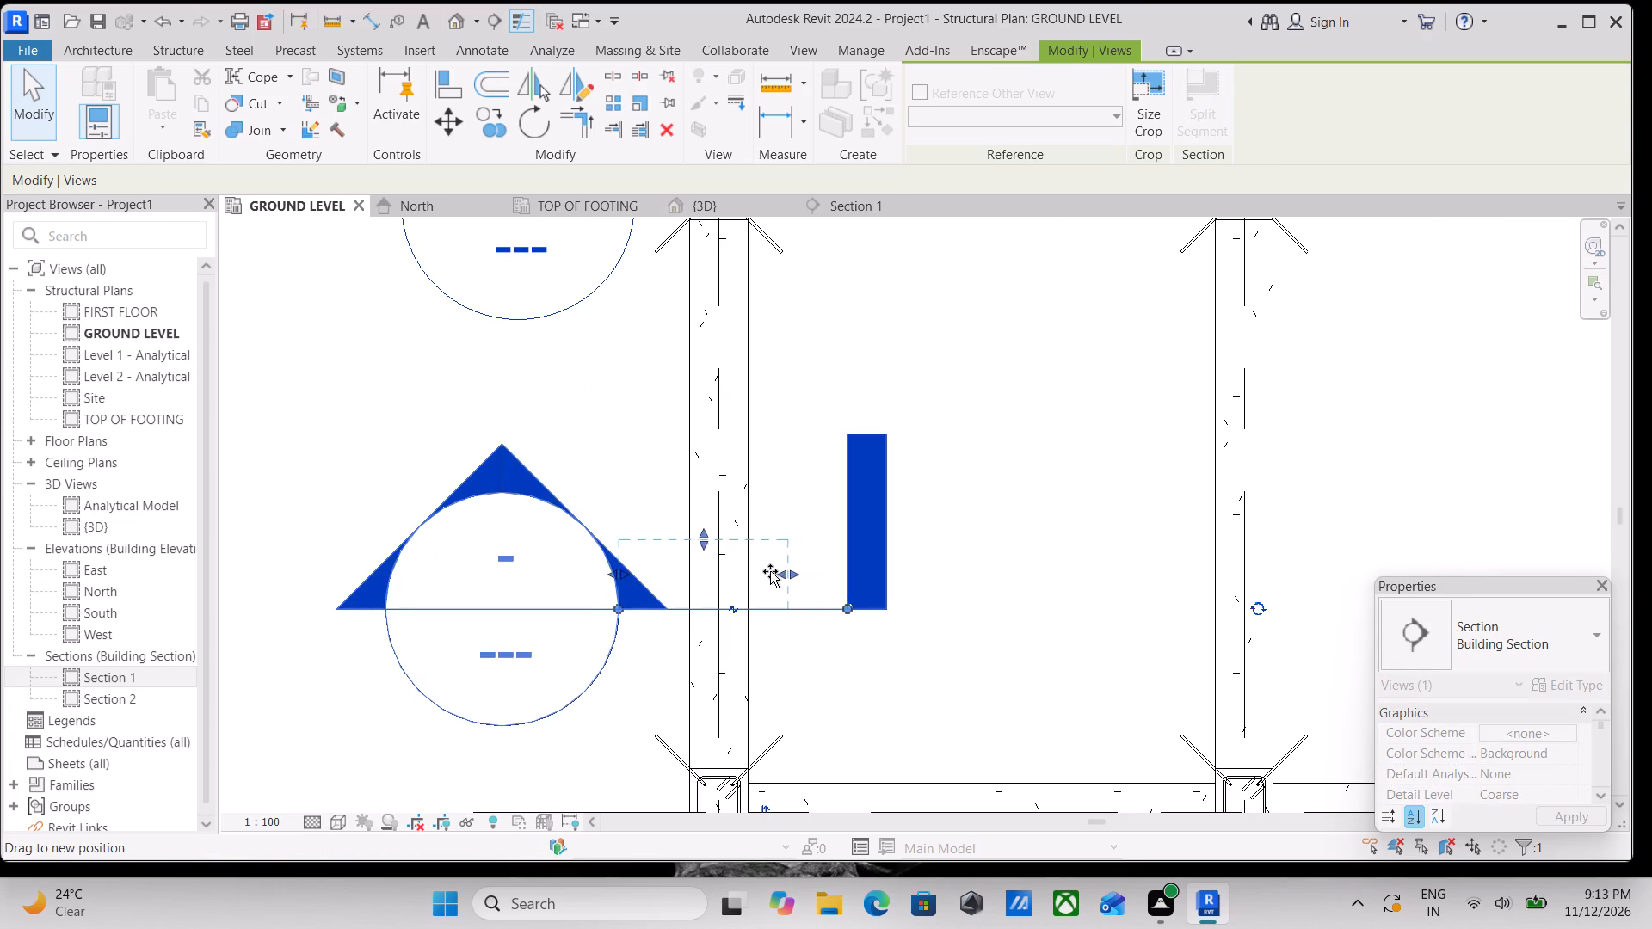
{"action": "left_click_drag", "start_coordinate": [770, 571], "coordinate": [755, 570]}
{"action": "left_click_drag", "start_coordinate": [613, 577], "coordinate": [641, 583]}
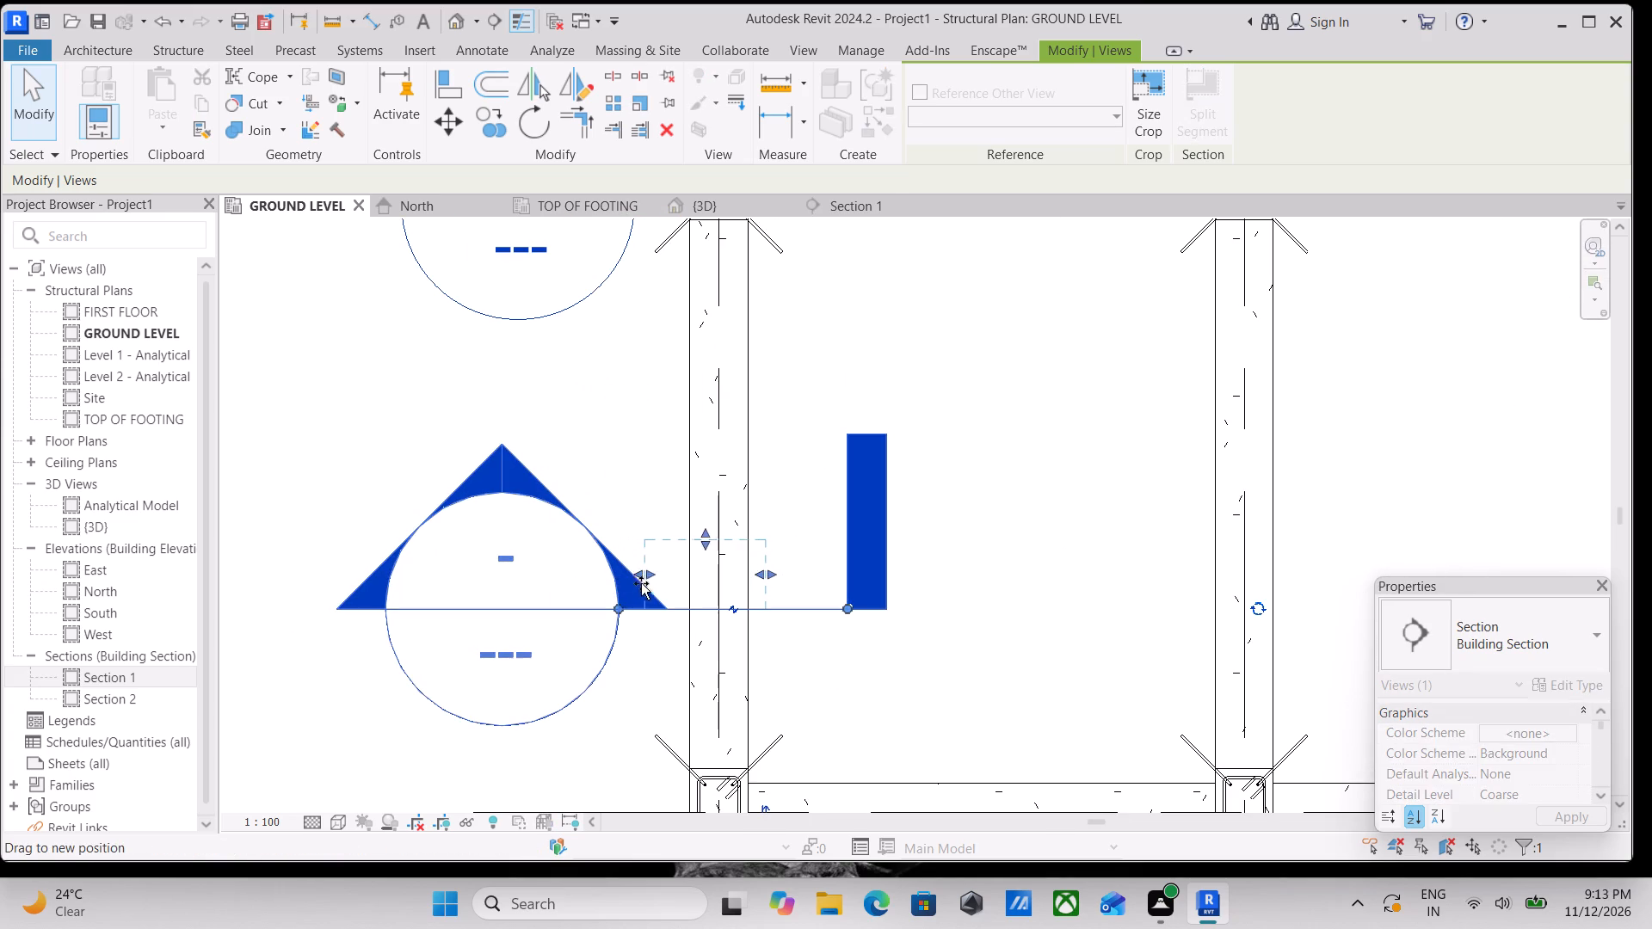
{"action": "left_click_drag", "start_coordinate": [641, 583], "coordinate": [682, 590]}
Shorten the section line's tail end toward the beam and set the extents boundary just outside the beam's outer face.
{"action": "scroll", "coordinate": [682, 589], "scroll_direction": "up", "scroll_amount": 3}
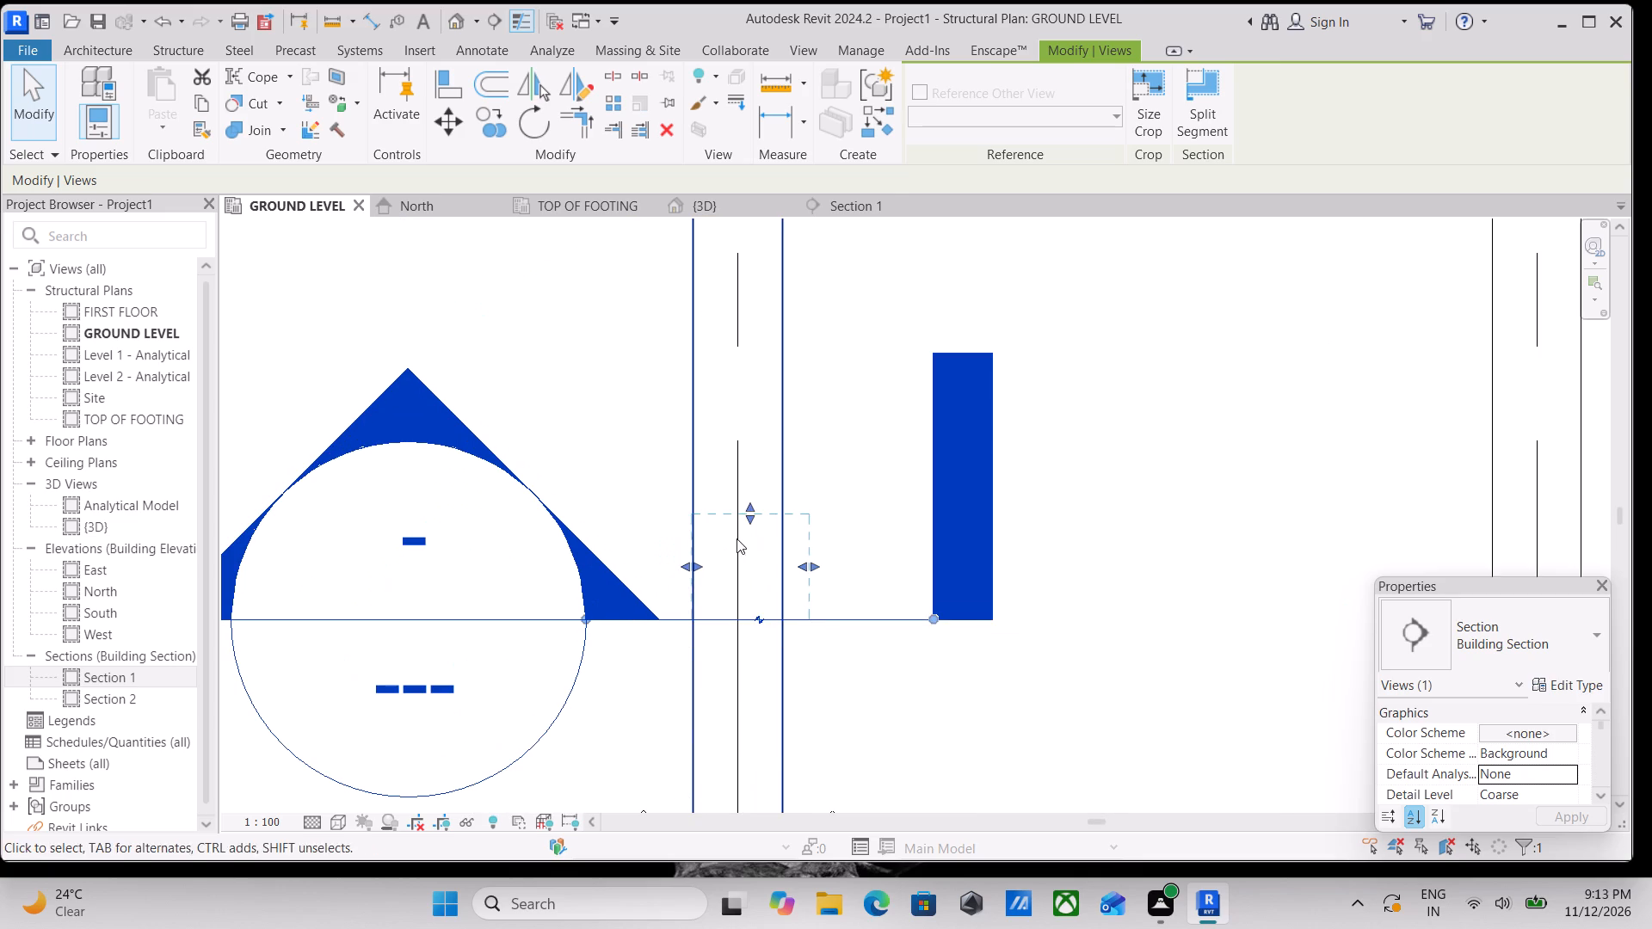
{"action": "left_click_drag", "start_coordinate": [946, 624], "coordinate": [875, 630]}
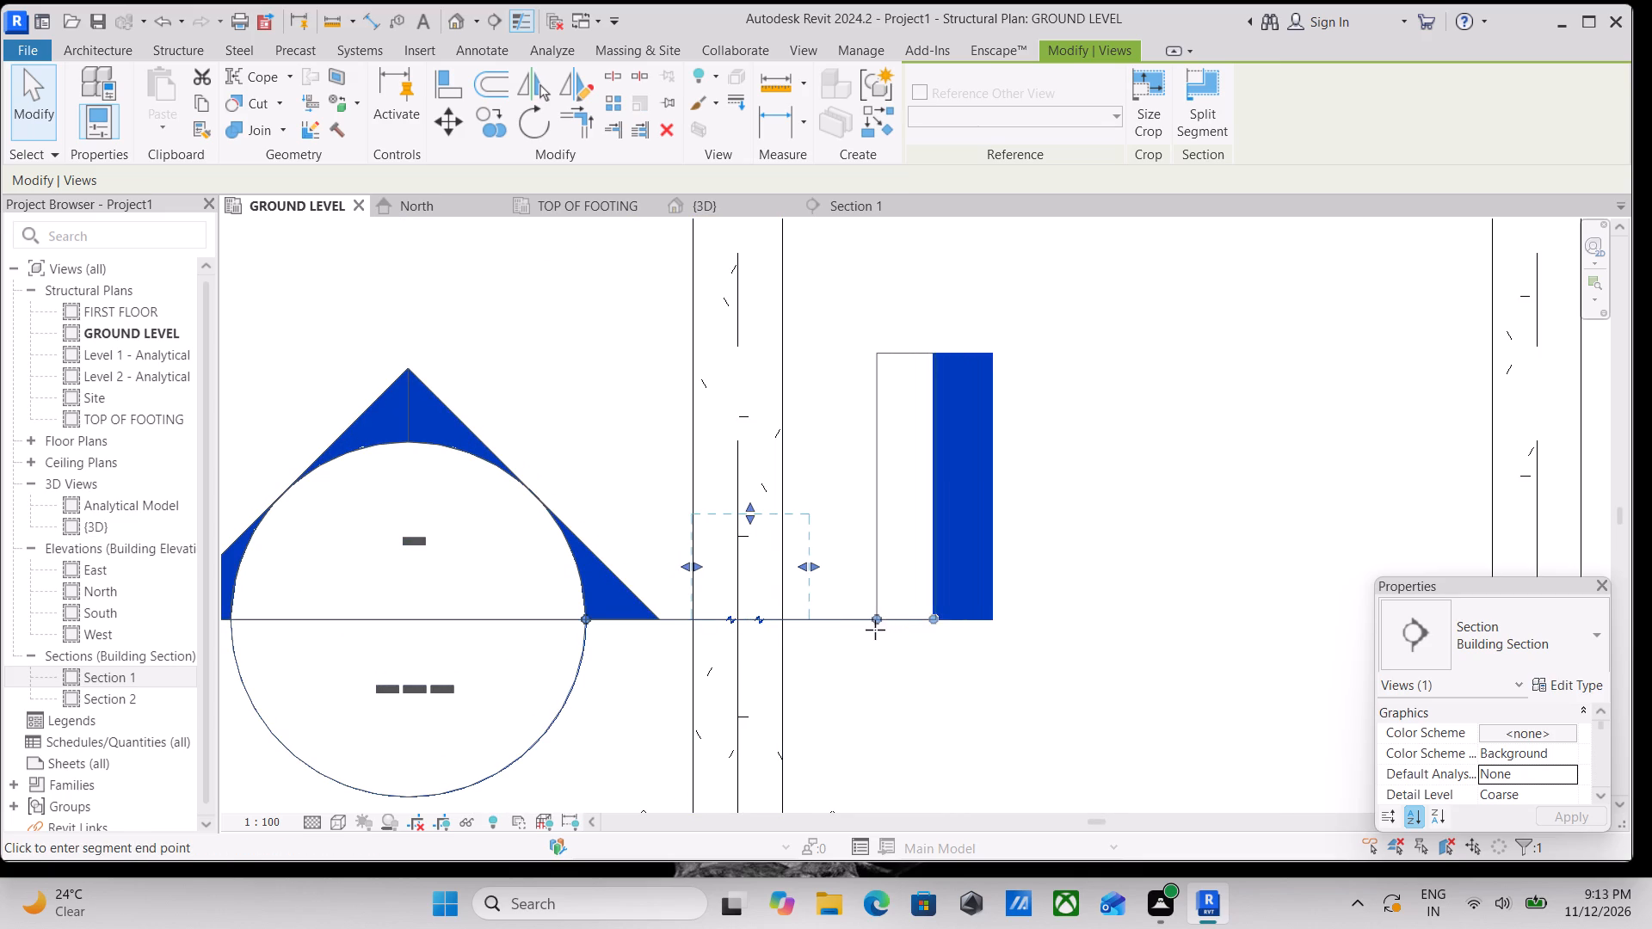
{"action": "left_click_drag", "start_coordinate": [875, 630], "coordinate": [857, 627]}
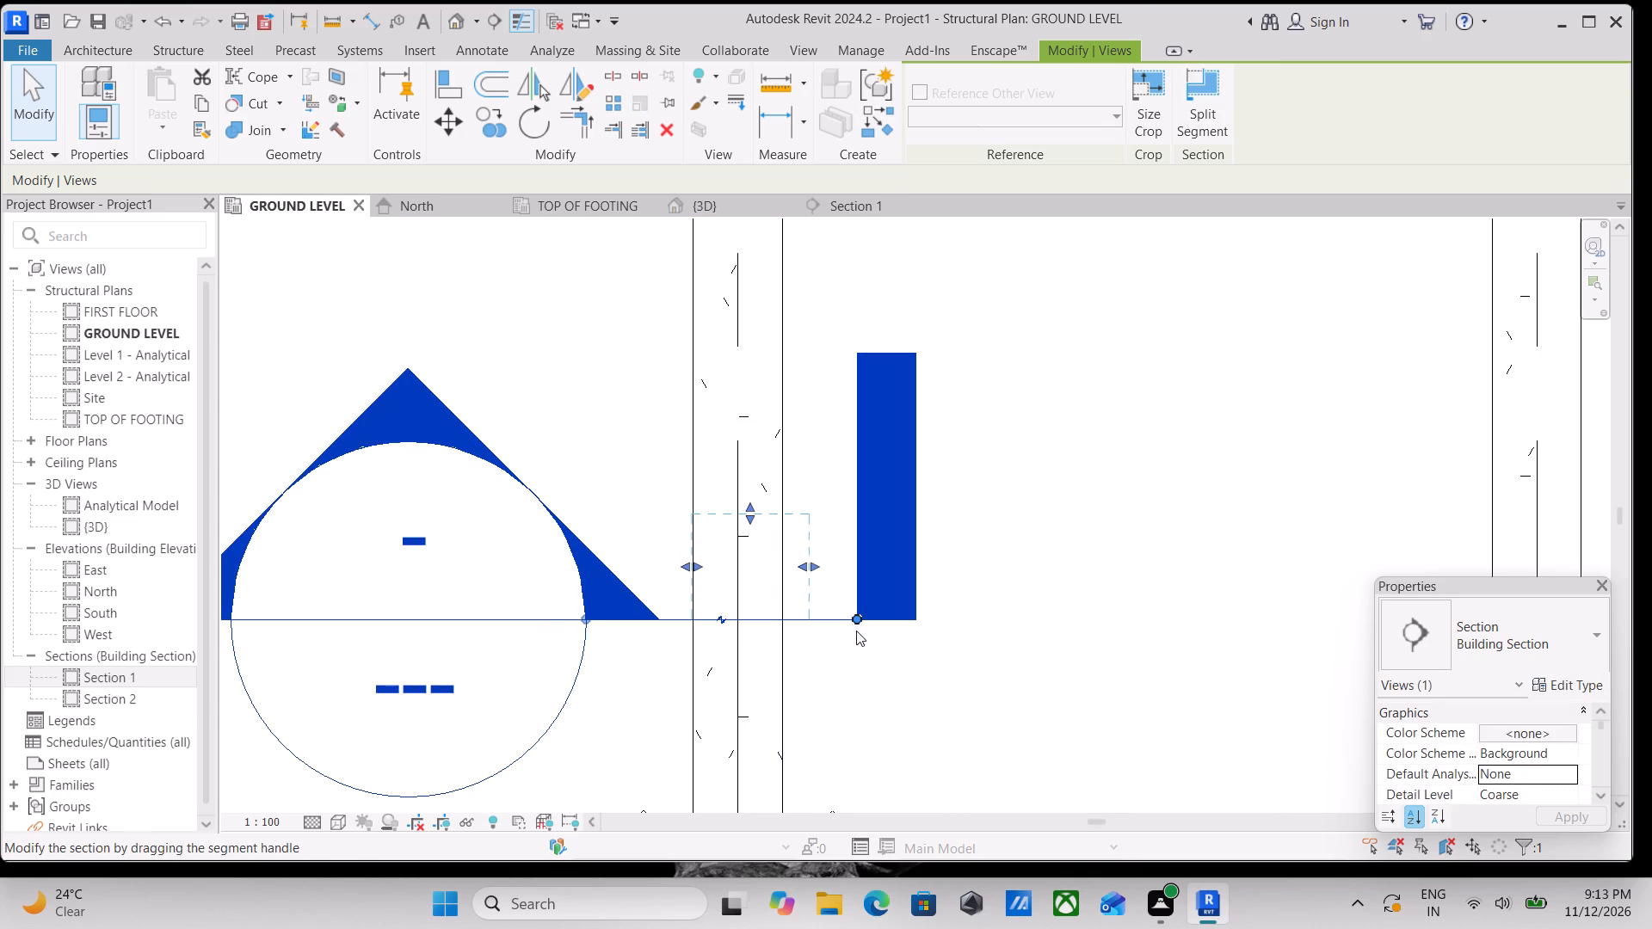
{"action": "scroll", "coordinate": [856, 631], "scroll_direction": "up", "scroll_amount": 4}
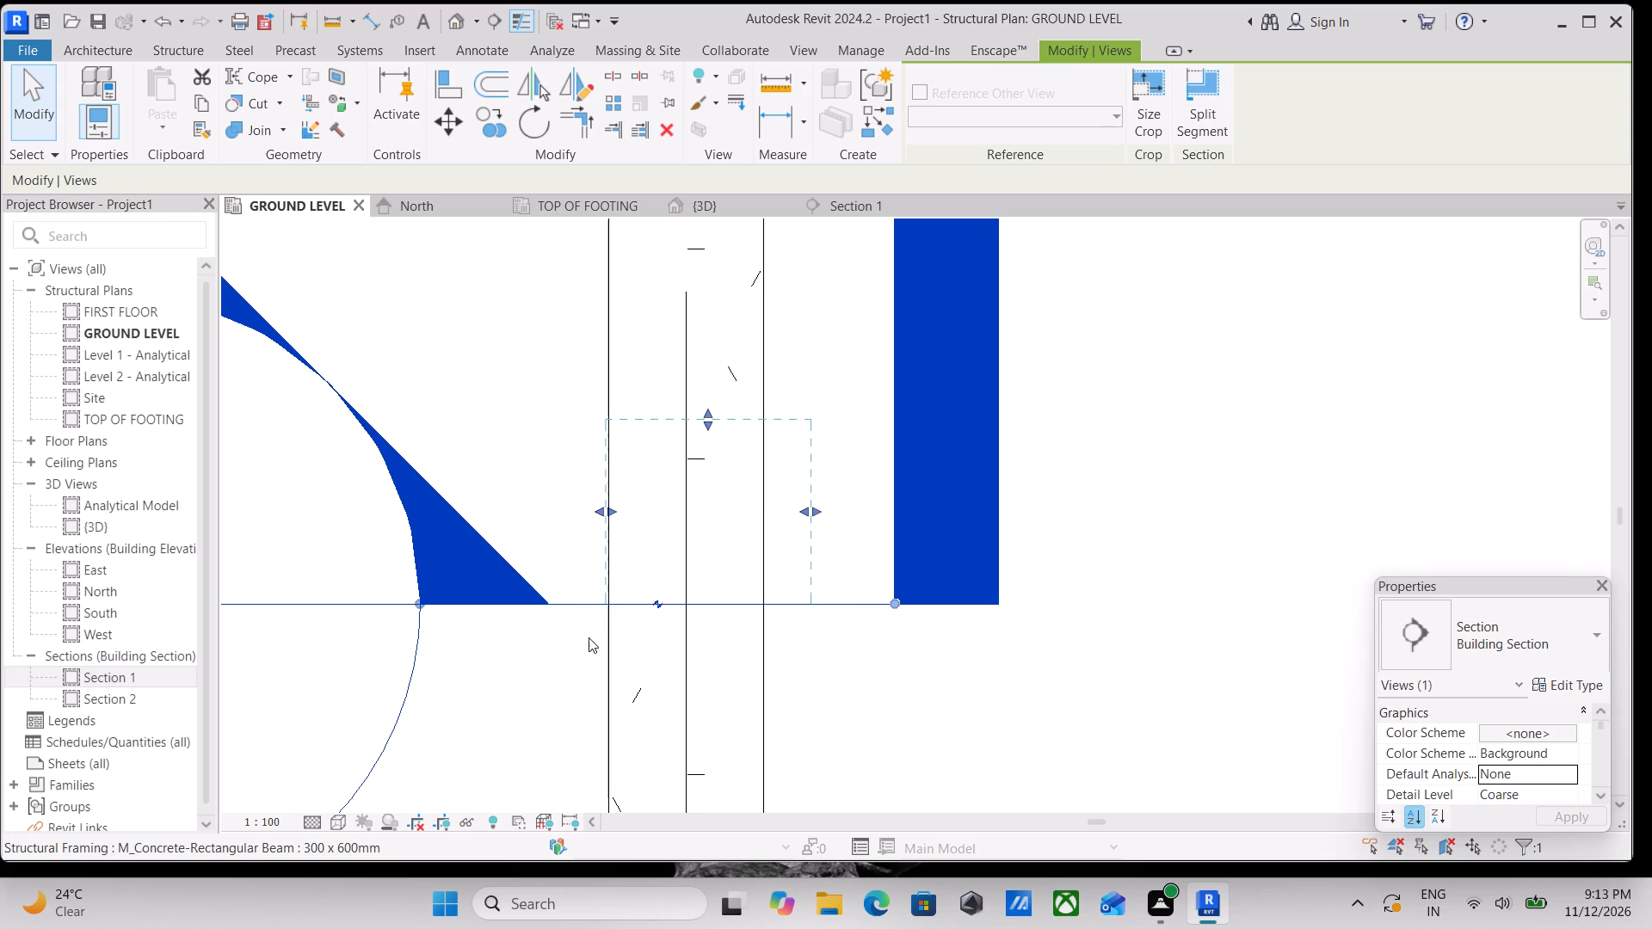
{"action": "left_click_drag", "start_coordinate": [606, 520], "coordinate": [591, 520]}
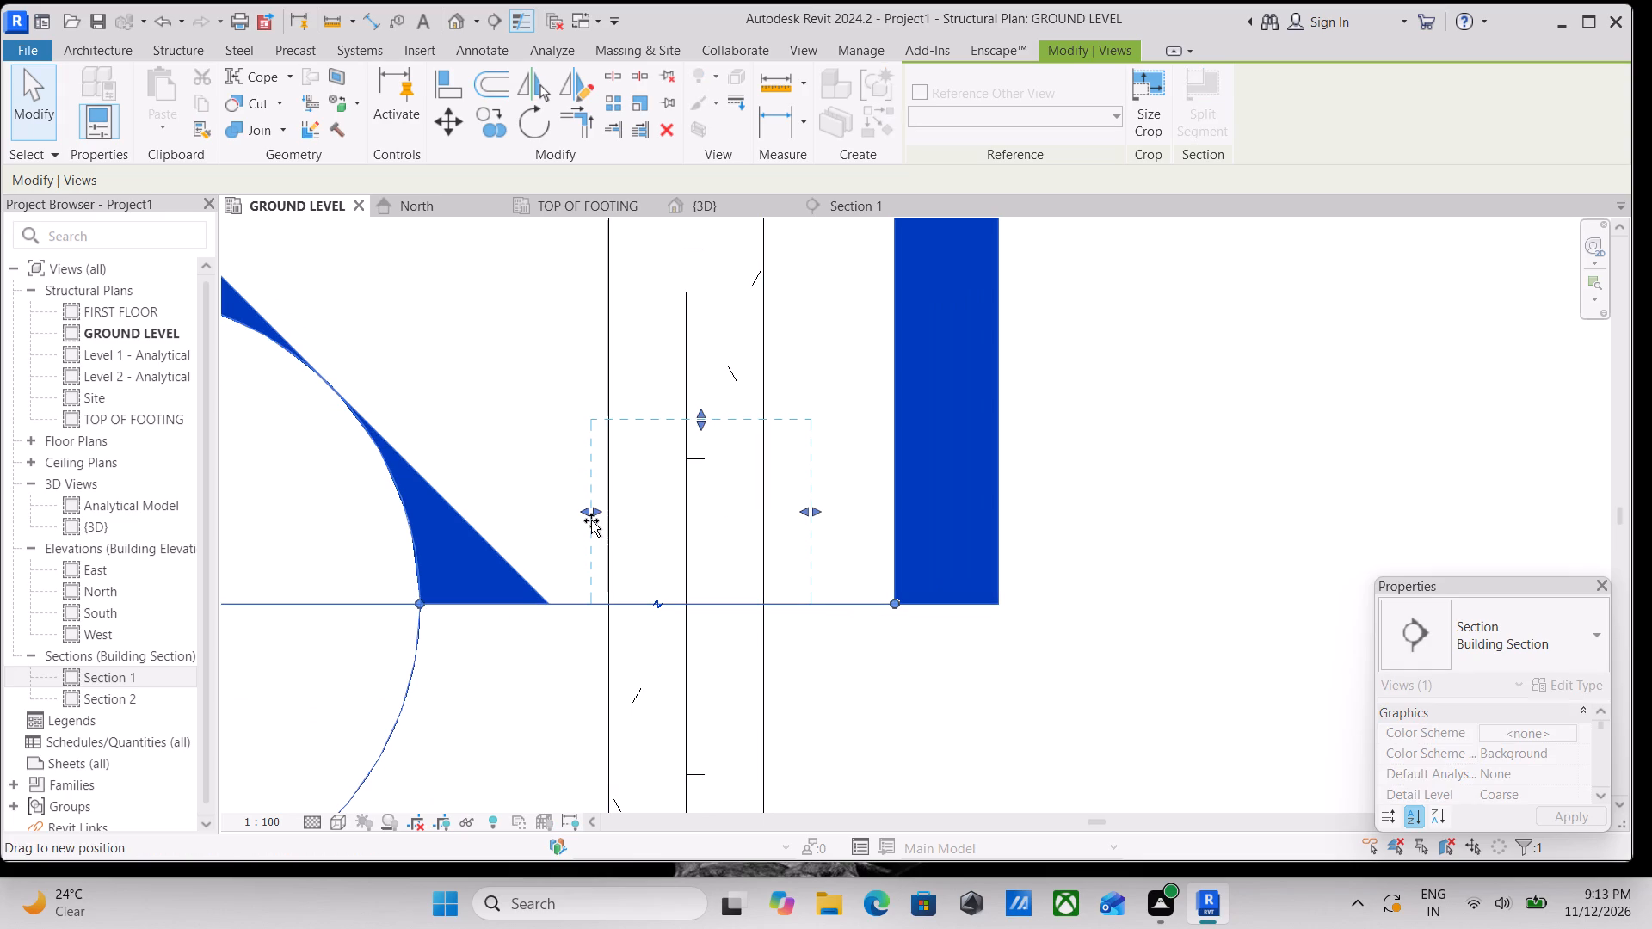
{"action": "left_click_drag", "start_coordinate": [591, 520], "coordinate": [596, 520]}
{"action": "scroll", "coordinate": [596, 520], "scroll_direction": "down", "scroll_amount": 7}
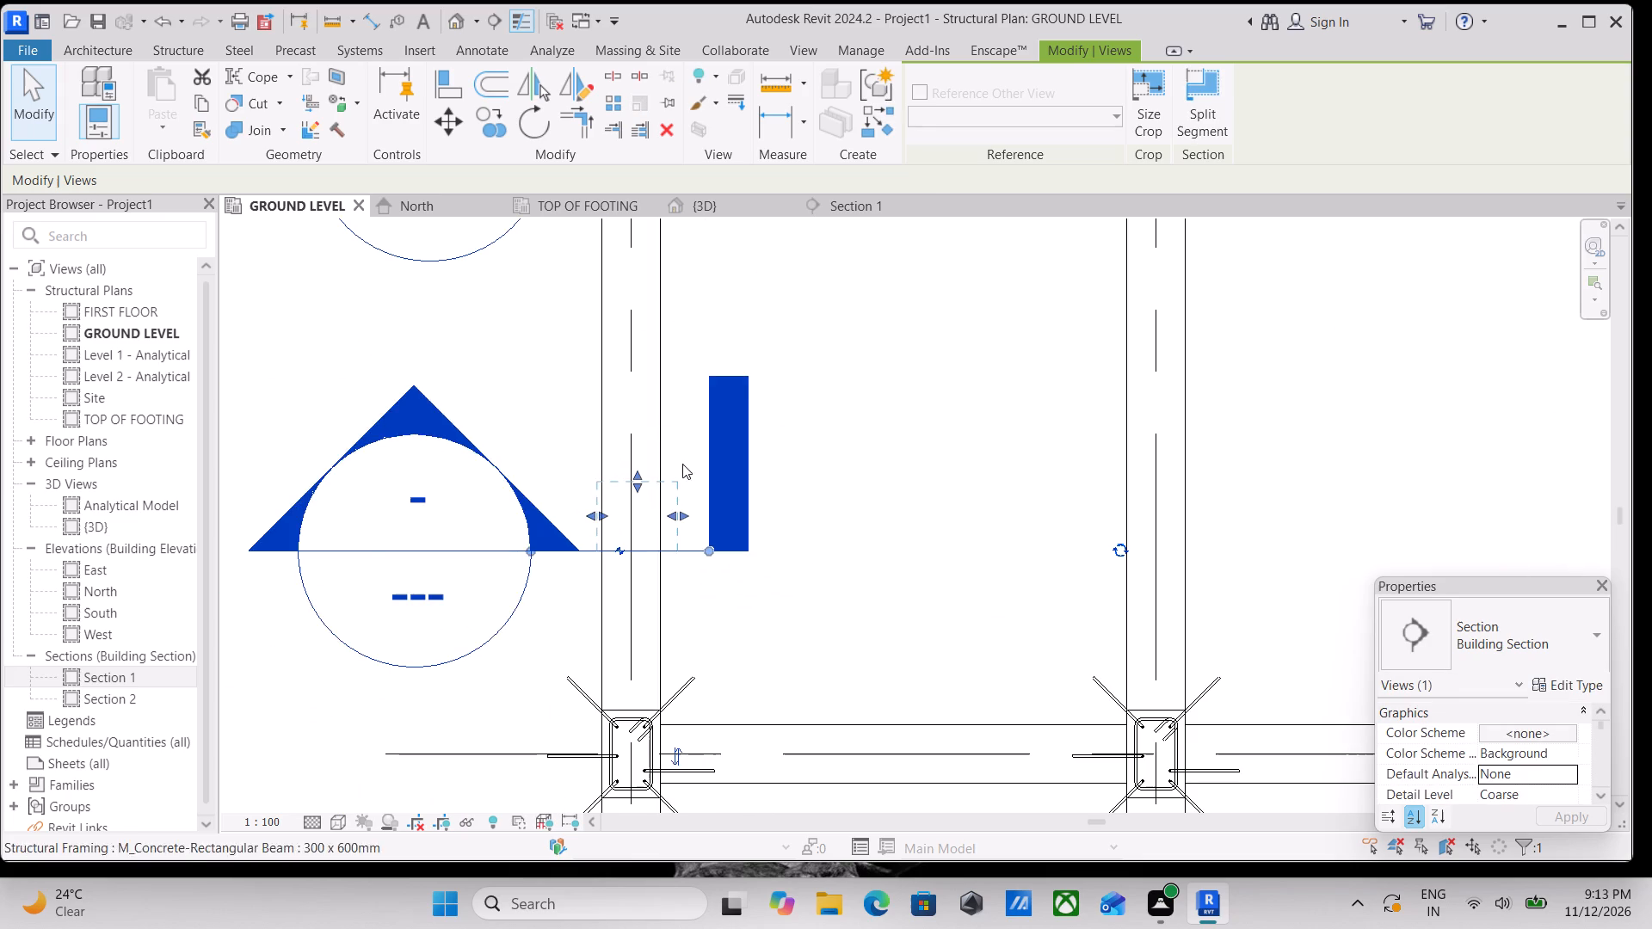
Open the new section's view from its marker.
{"action": "right_click", "coordinate": [420, 407]}
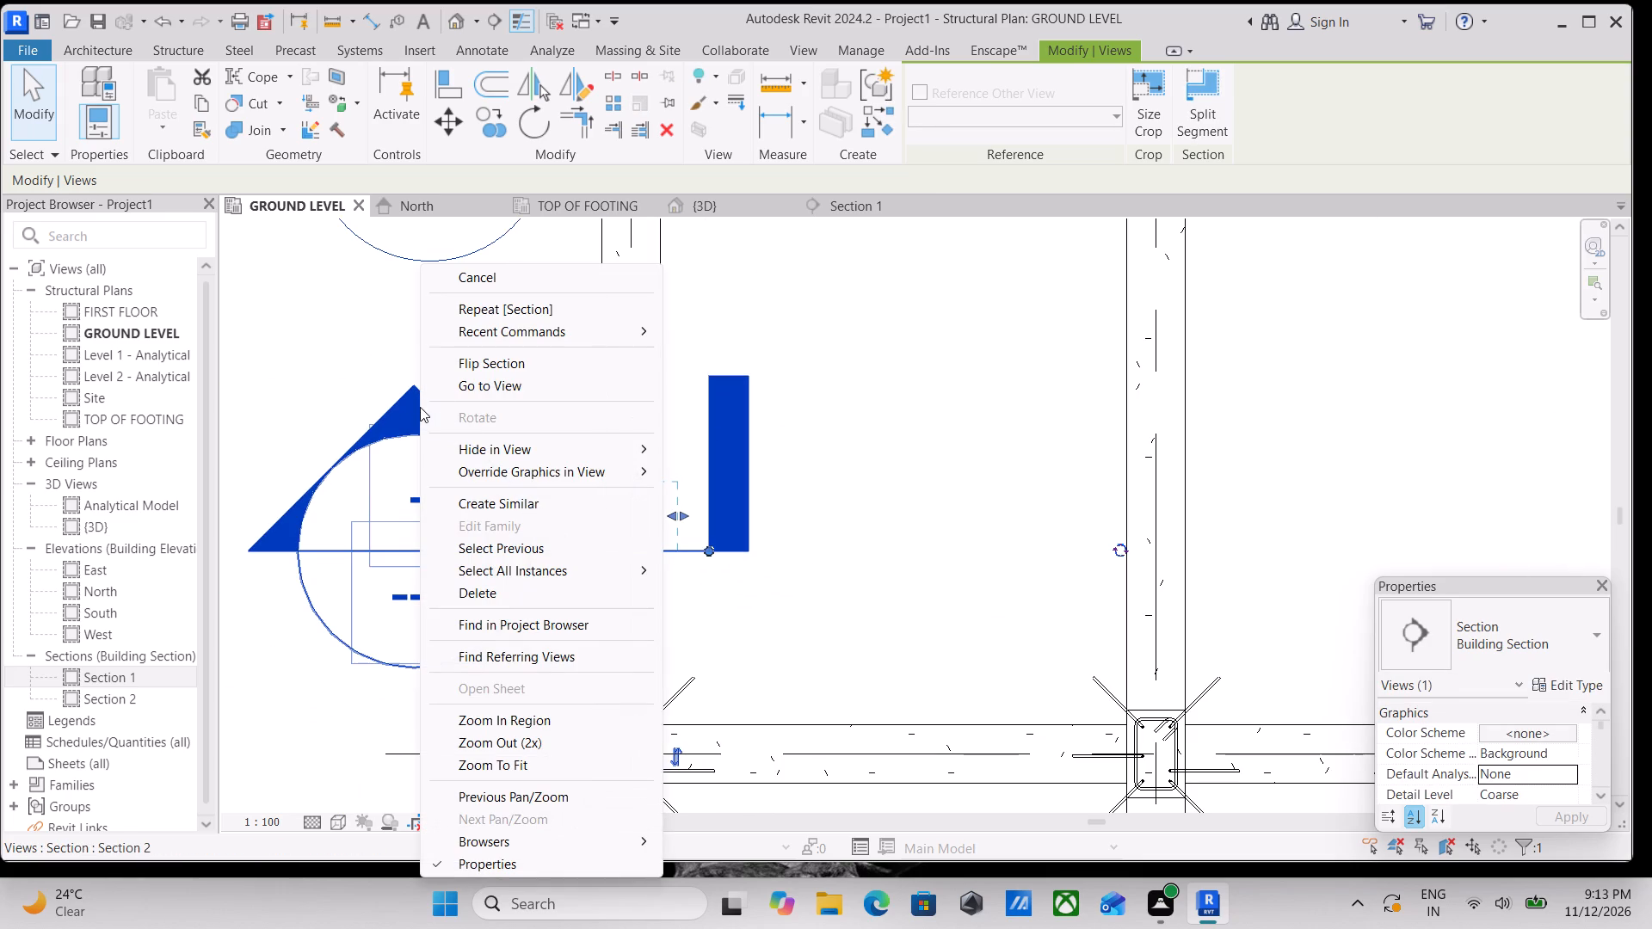
{"action": "left_click", "coordinate": [480, 380]}
Place a 13M stirrup of rebar shape M_T1 in the beam's cross-section below GROUND LEVEL.
{"action": "middle_click_drag", "start_coordinate": [792, 526], "coordinate": [717, 442]}
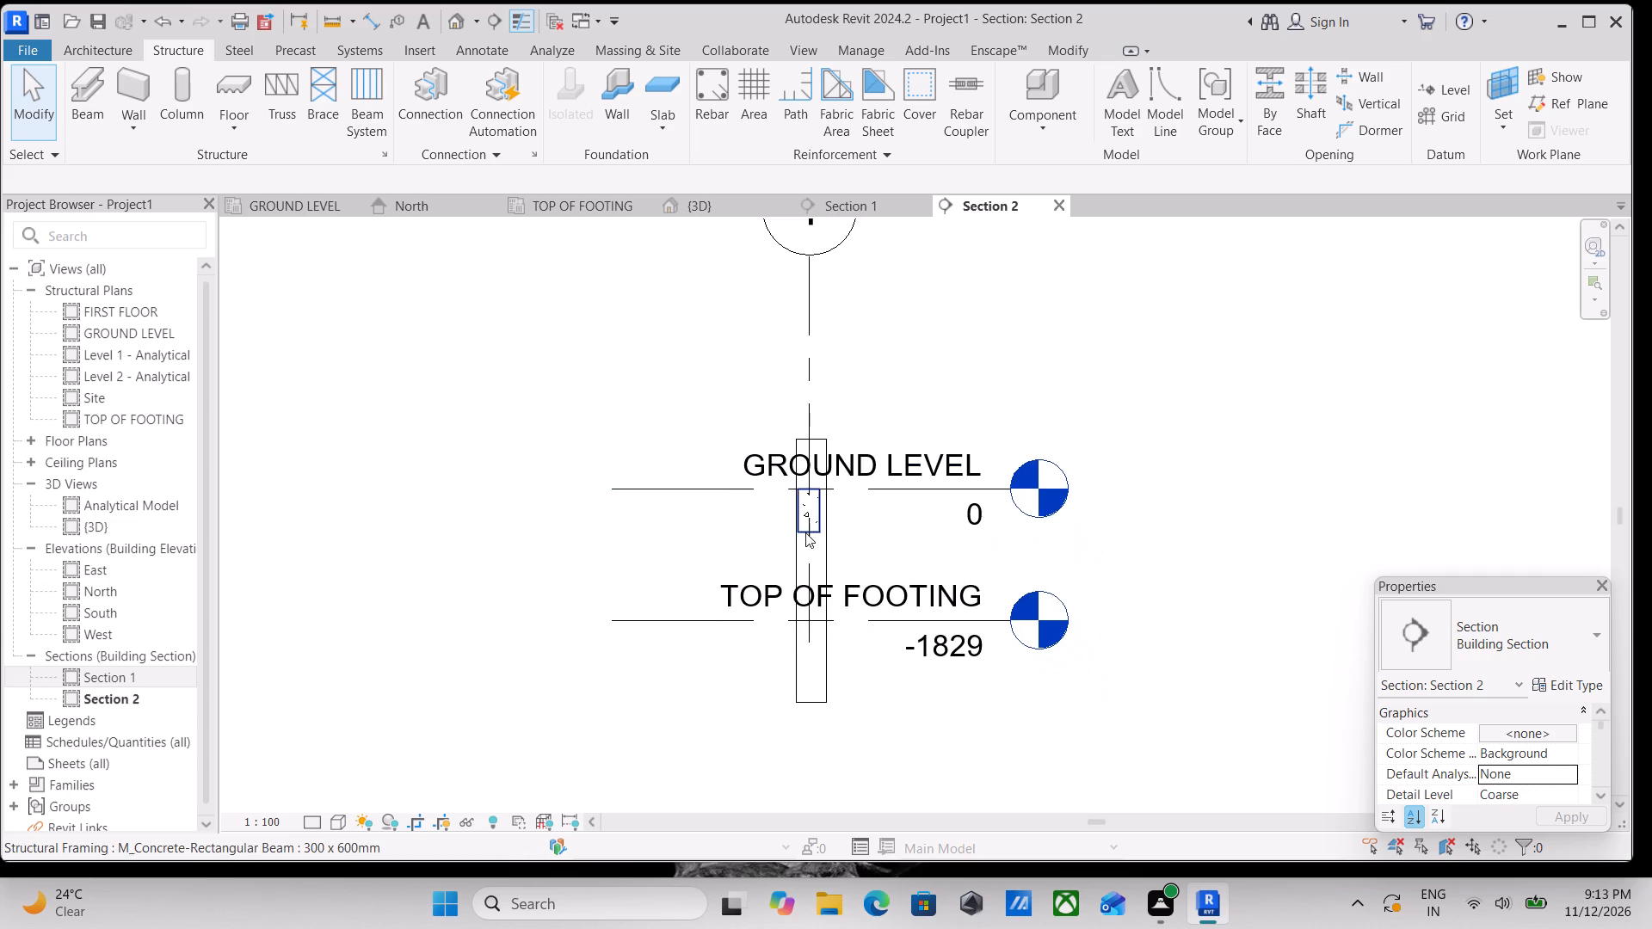
{"action": "scroll", "coordinate": [811, 537], "scroll_direction": "up", "scroll_amount": 9}
{"action": "middle_click_drag", "start_coordinate": [817, 509], "coordinate": [849, 566]}
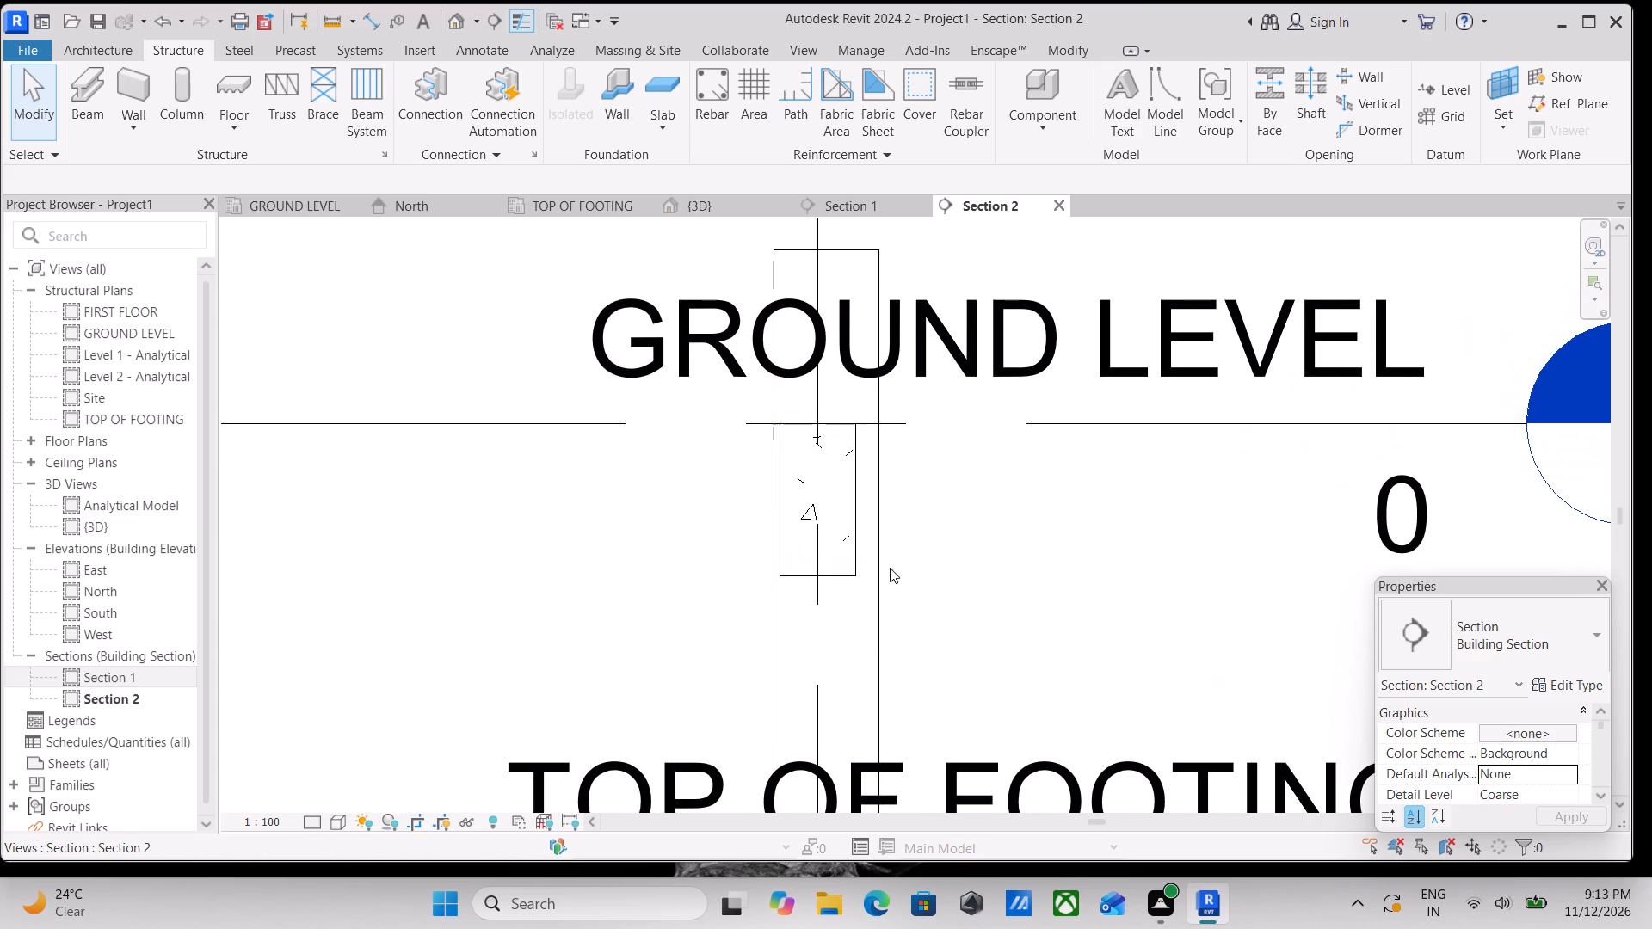
{"action": "scroll", "coordinate": [1487, 711], "scroll_direction": "down", "scroll_amount": 2}
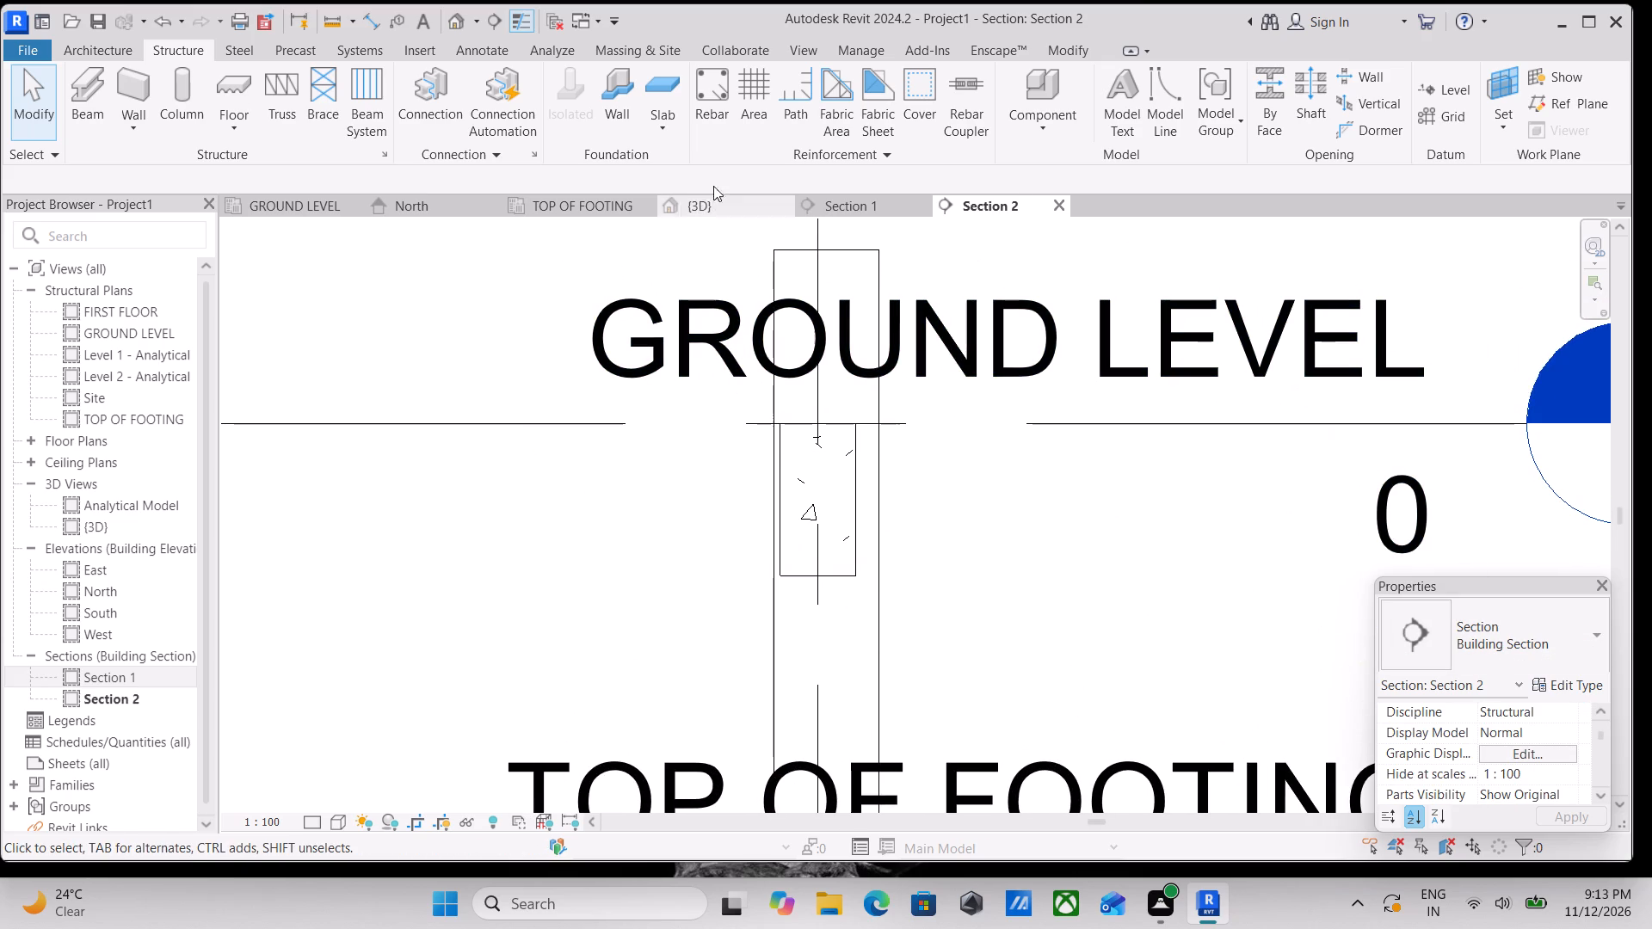
{"action": "left_click", "coordinate": [708, 95]}
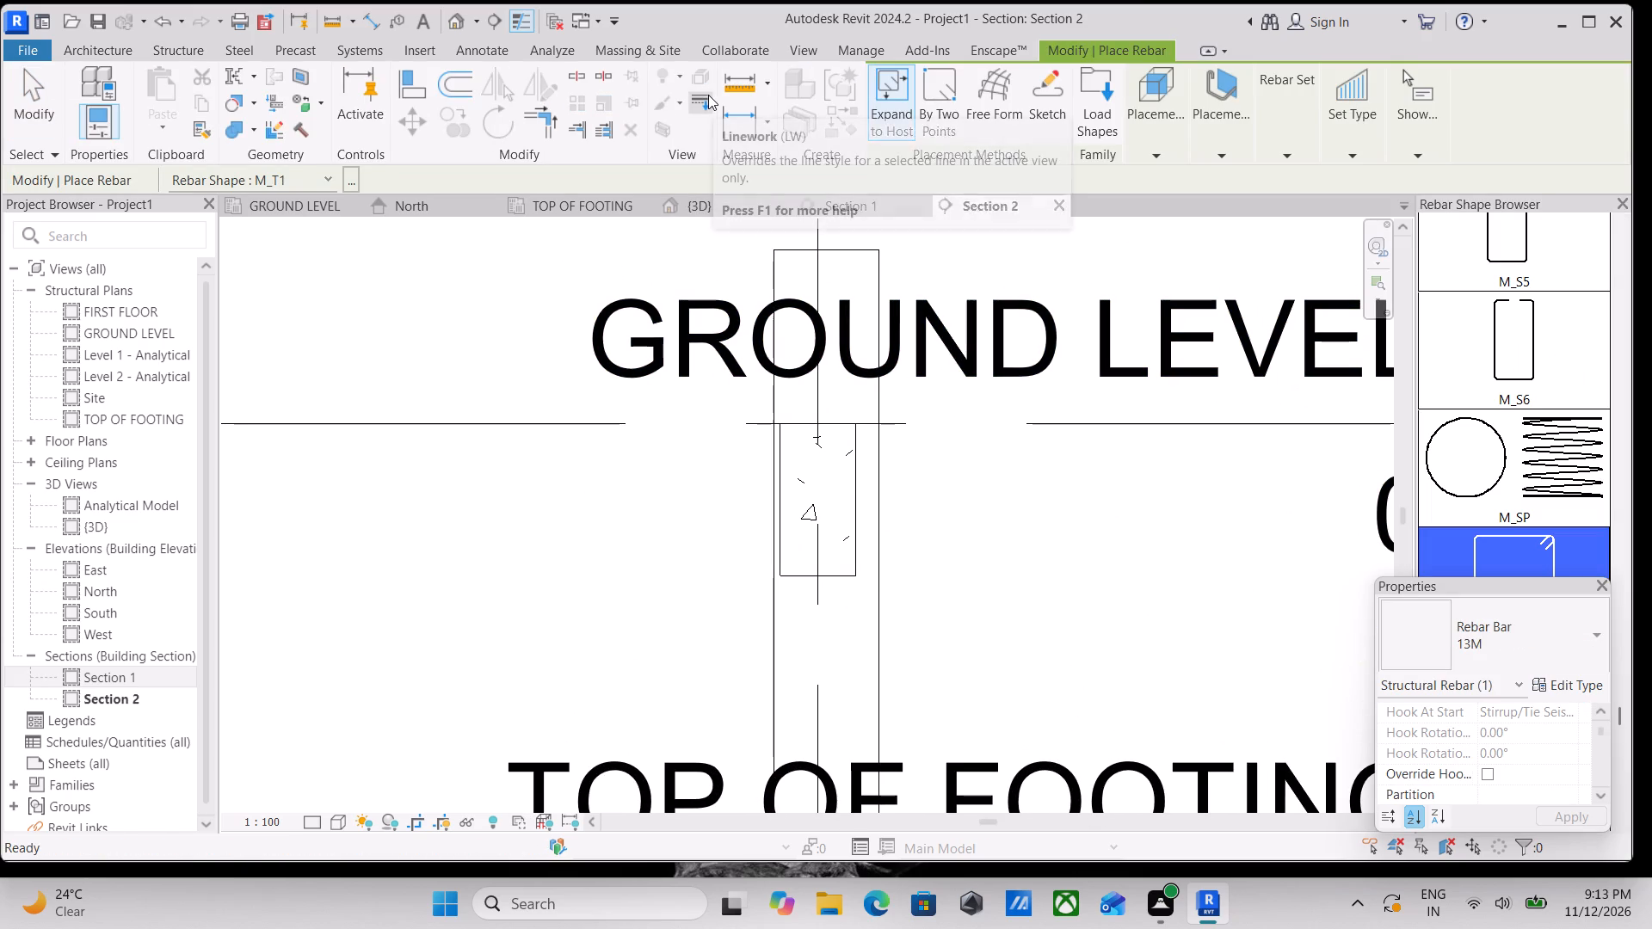
{"action": "scroll", "coordinate": [818, 498], "scroll_direction": "up", "scroll_amount": 4}
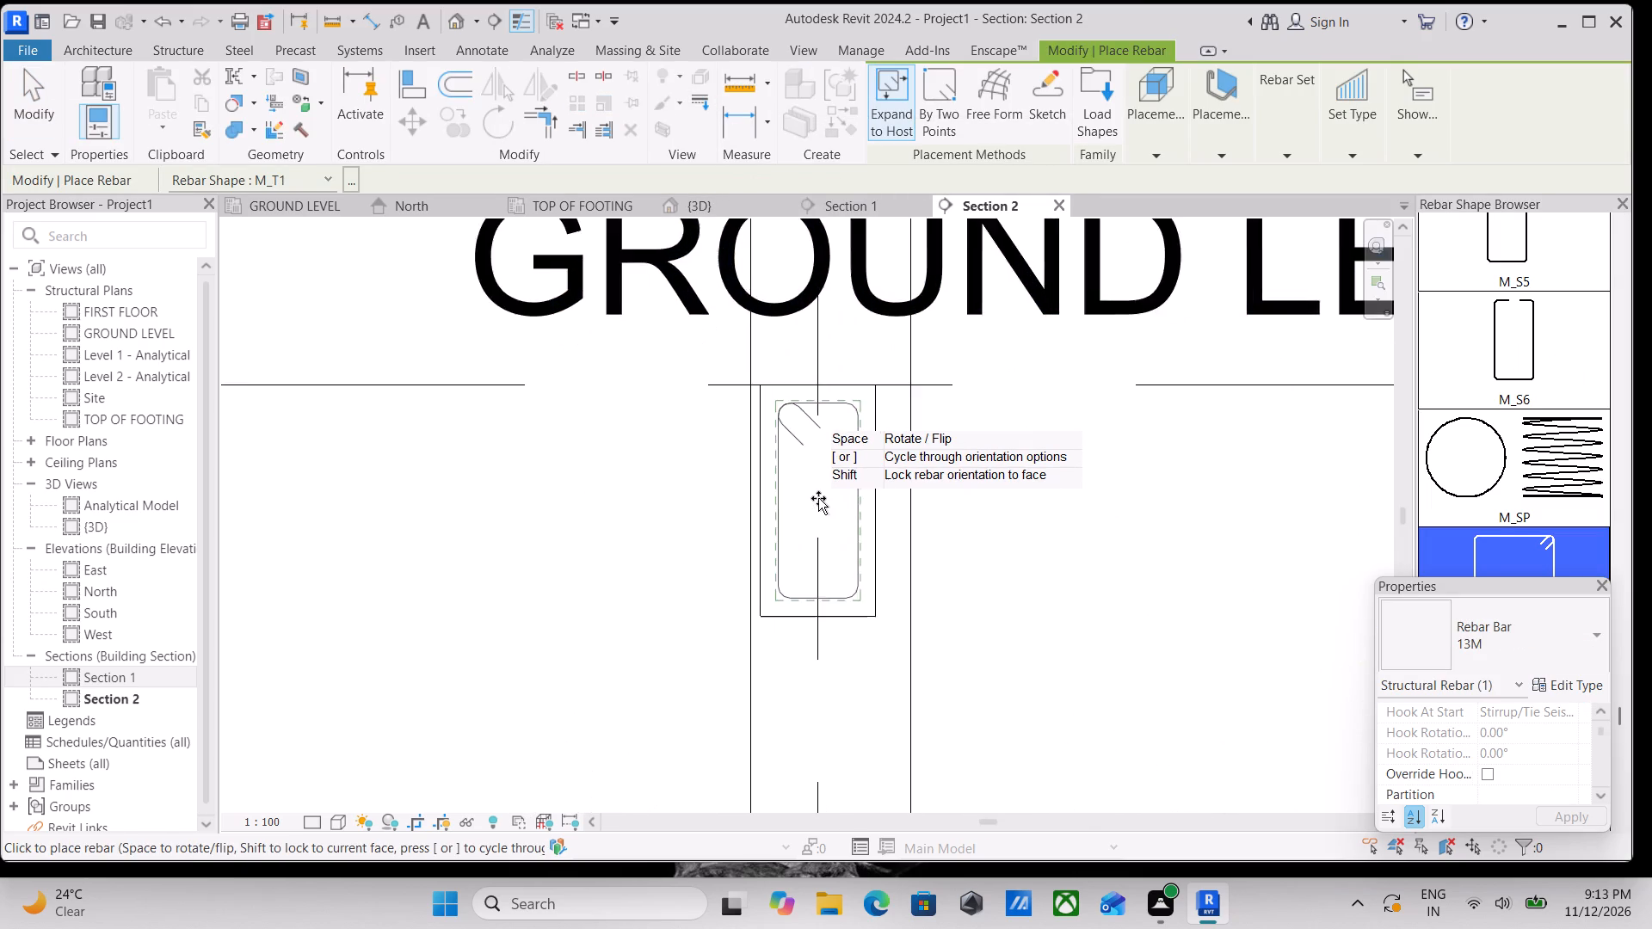
{"action": "scroll", "coordinate": [818, 498], "scroll_direction": "up", "scroll_amount": 7}
{"action": "scroll", "coordinate": [818, 498], "scroll_direction": "down", "scroll_amount": 3}
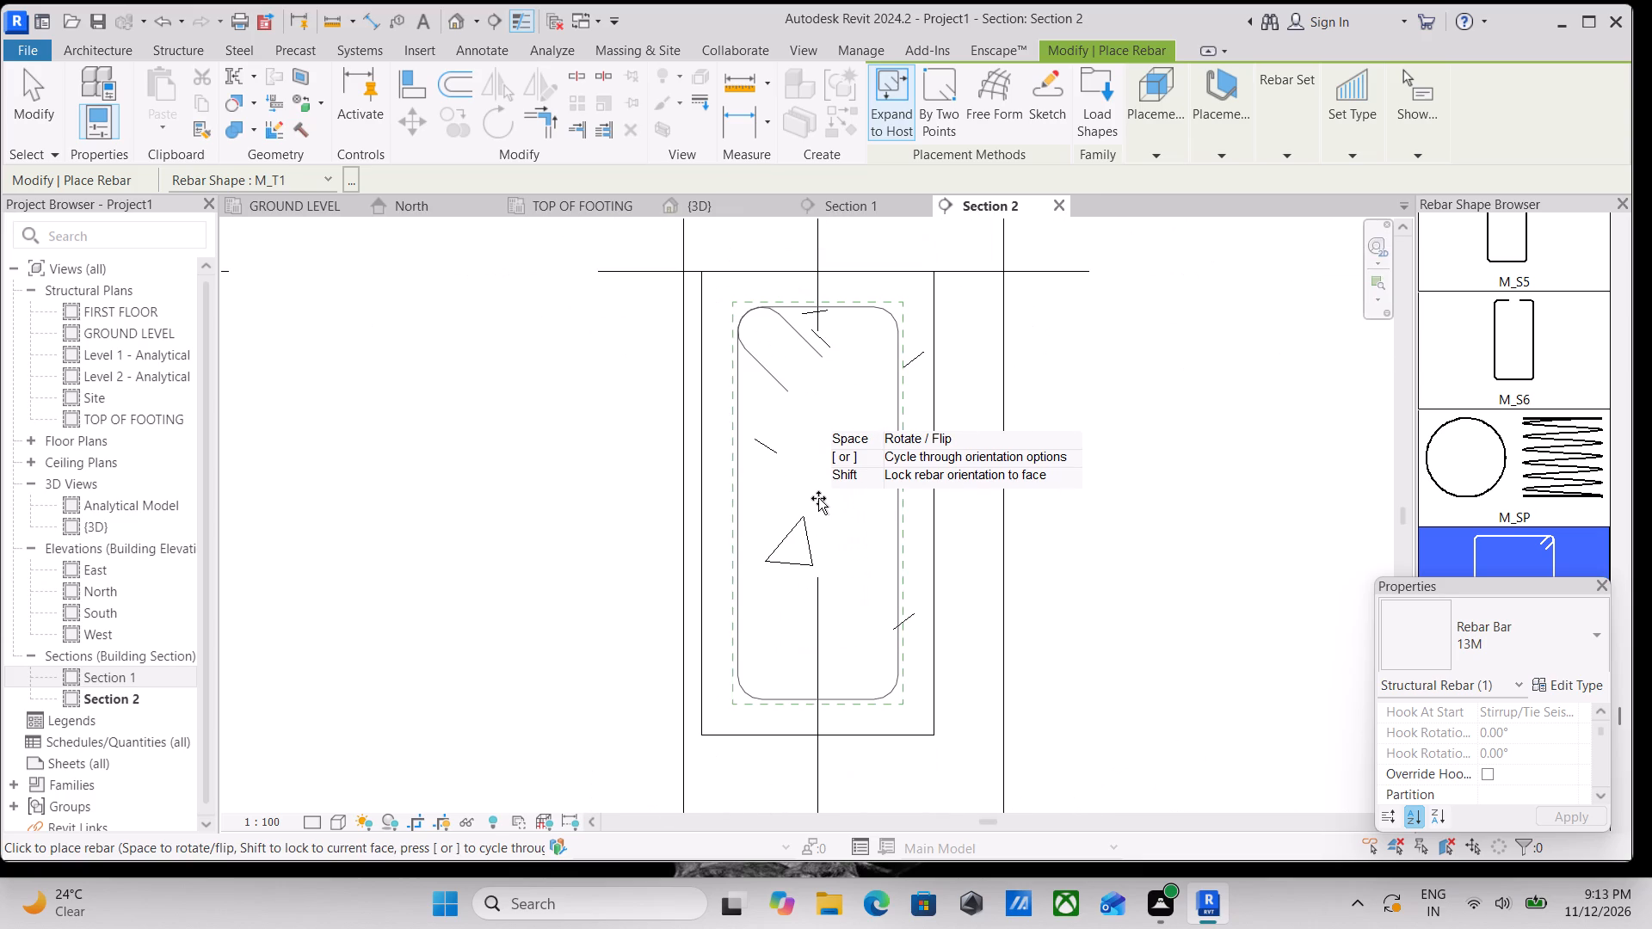
{"action": "scroll", "coordinate": [818, 498], "scroll_direction": "up", "scroll_amount": 2}
{"action": "left_click", "coordinate": [818, 498]}
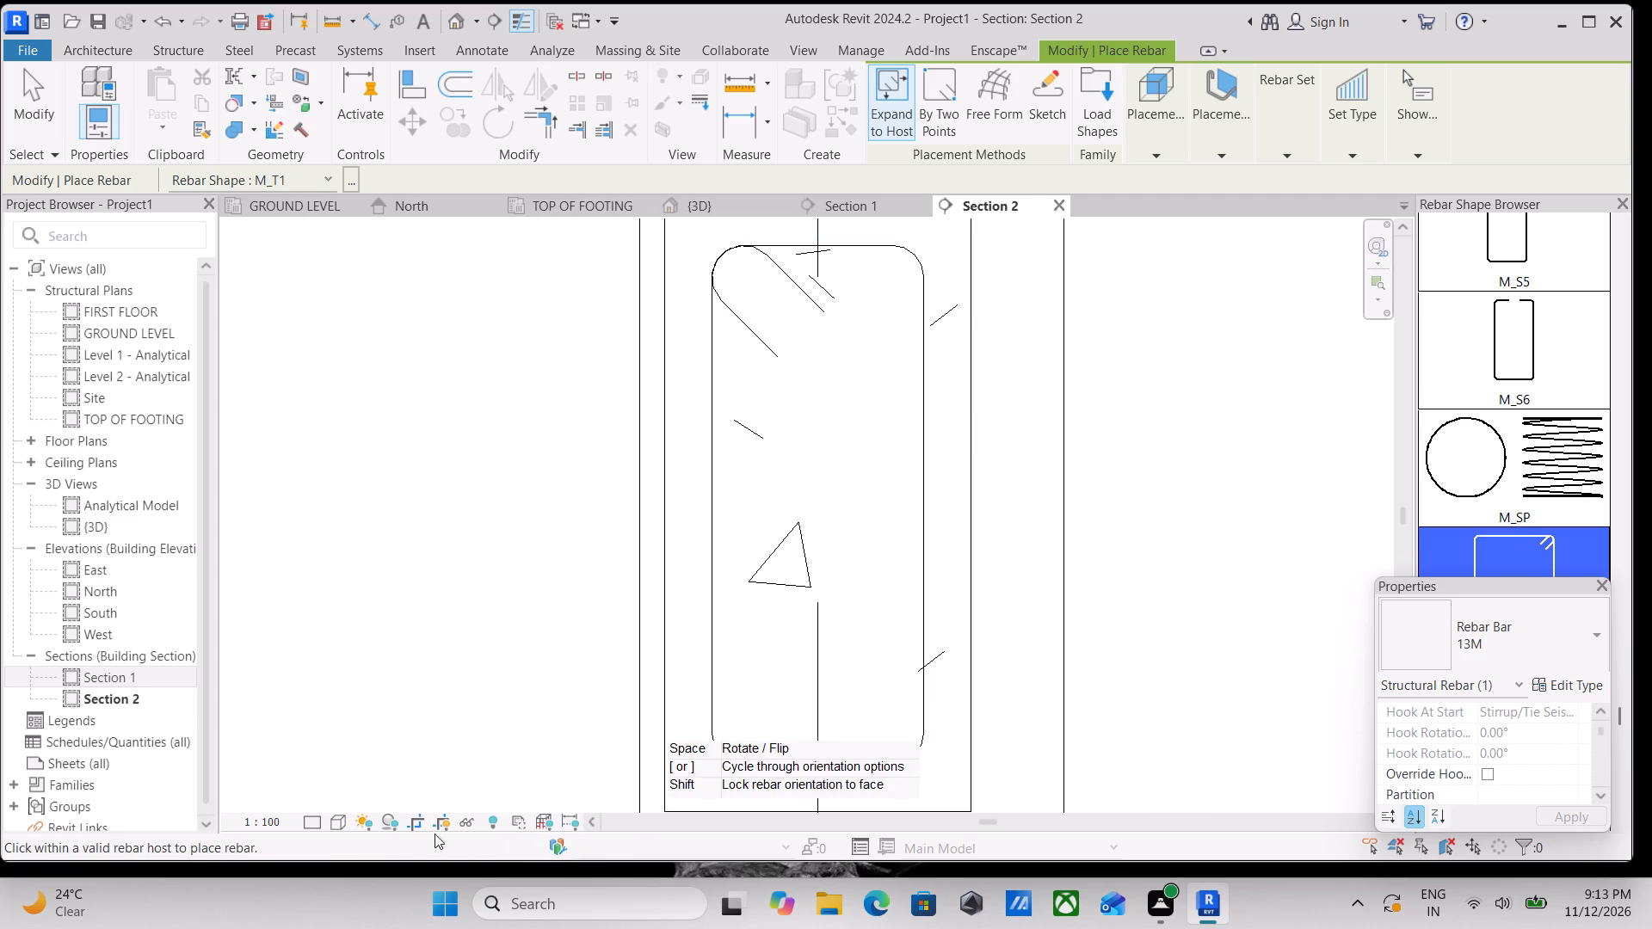
Set the section view's detail level to Fine.
{"action": "left_click", "coordinate": [314, 824]}
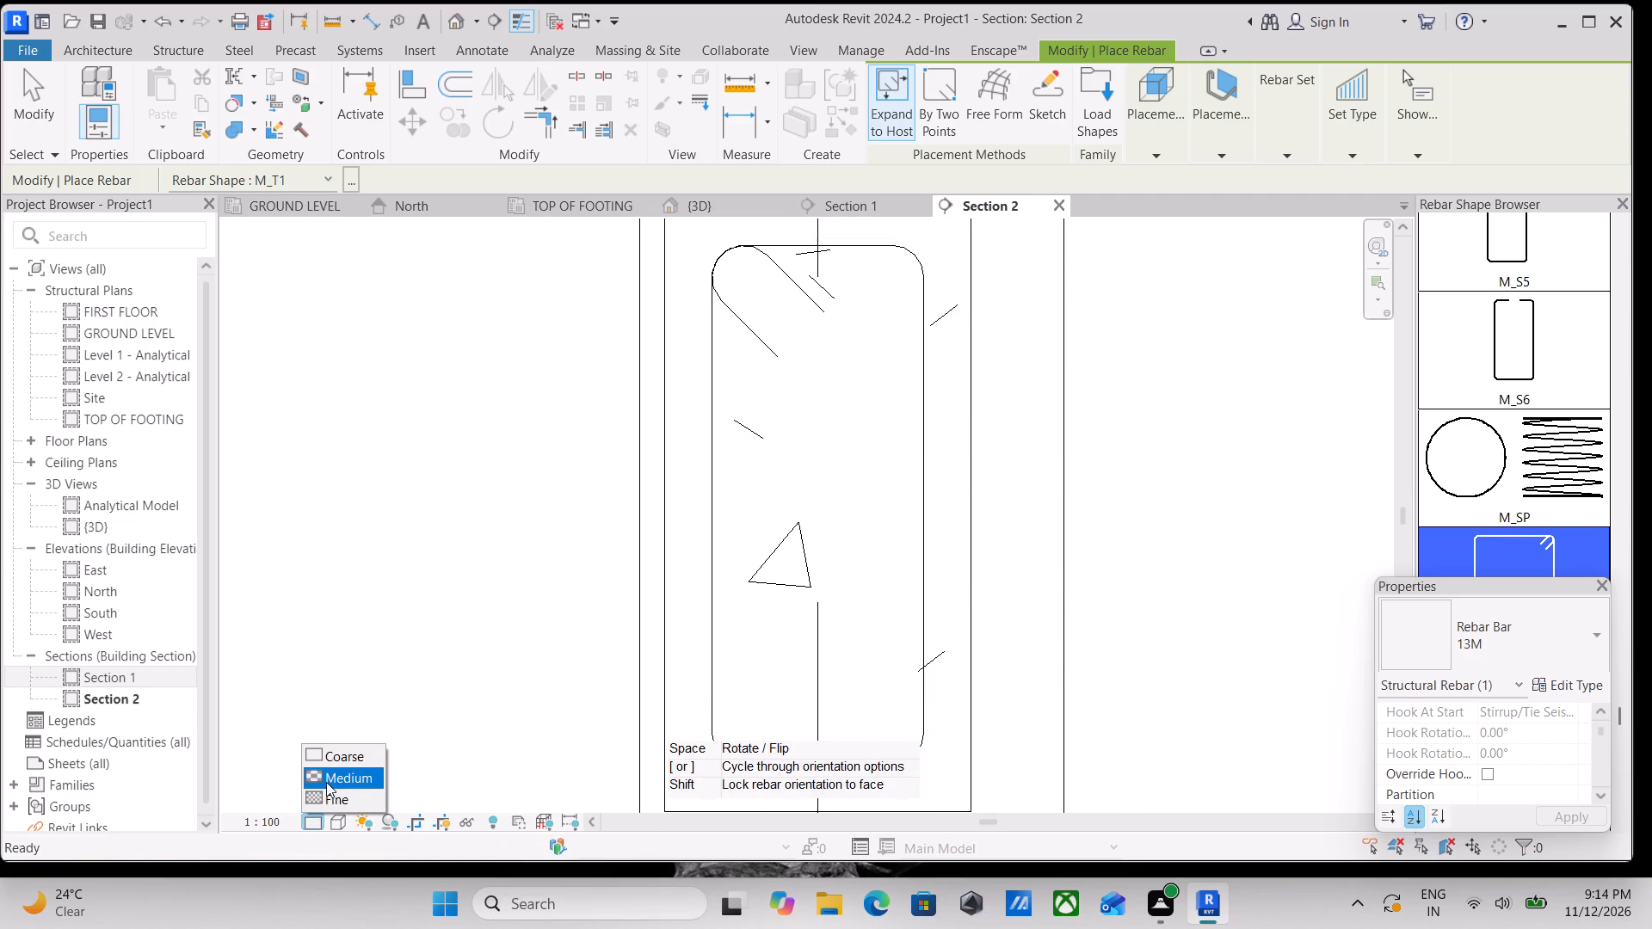
{"action": "left_click", "coordinate": [326, 805]}
Place a straight 13M bar of rebar shape M_00, perpendicular to cover, inside the stirrup's top corner at the hook bend.
{"action": "scroll", "coordinate": [752, 481], "scroll_direction": "down", "scroll_amount": 1}
{"action": "middle_click_drag", "start_coordinate": [752, 492], "coordinate": [682, 607]}
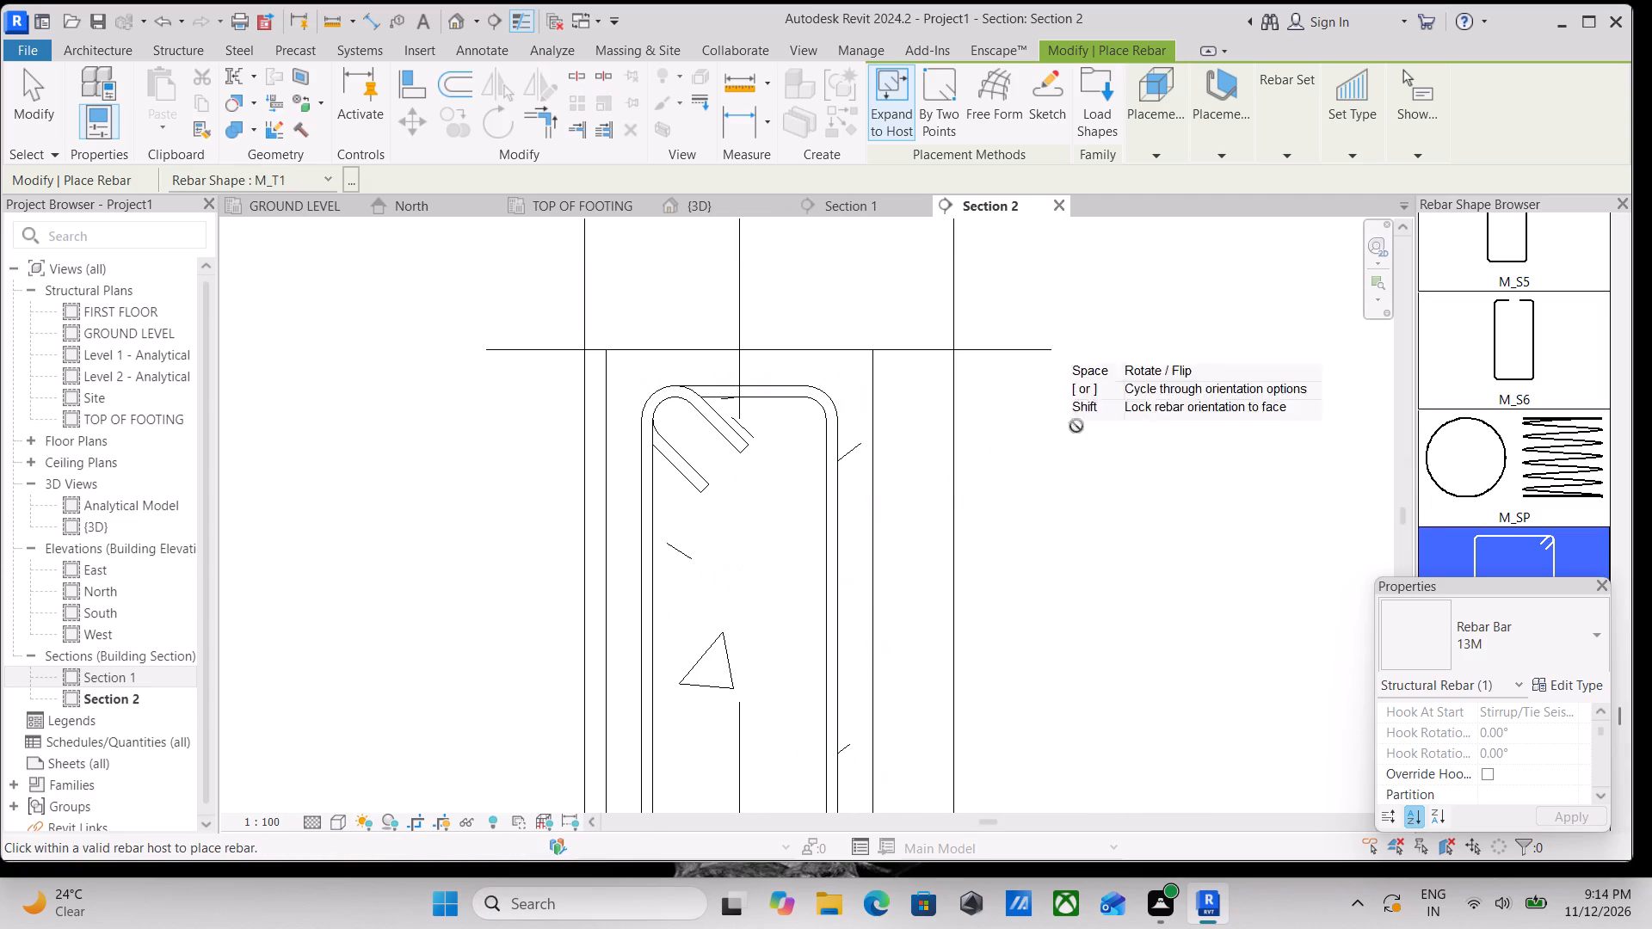
{"action": "scroll", "coordinate": [1512, 357], "scroll_direction": "up", "scroll_amount": 17}
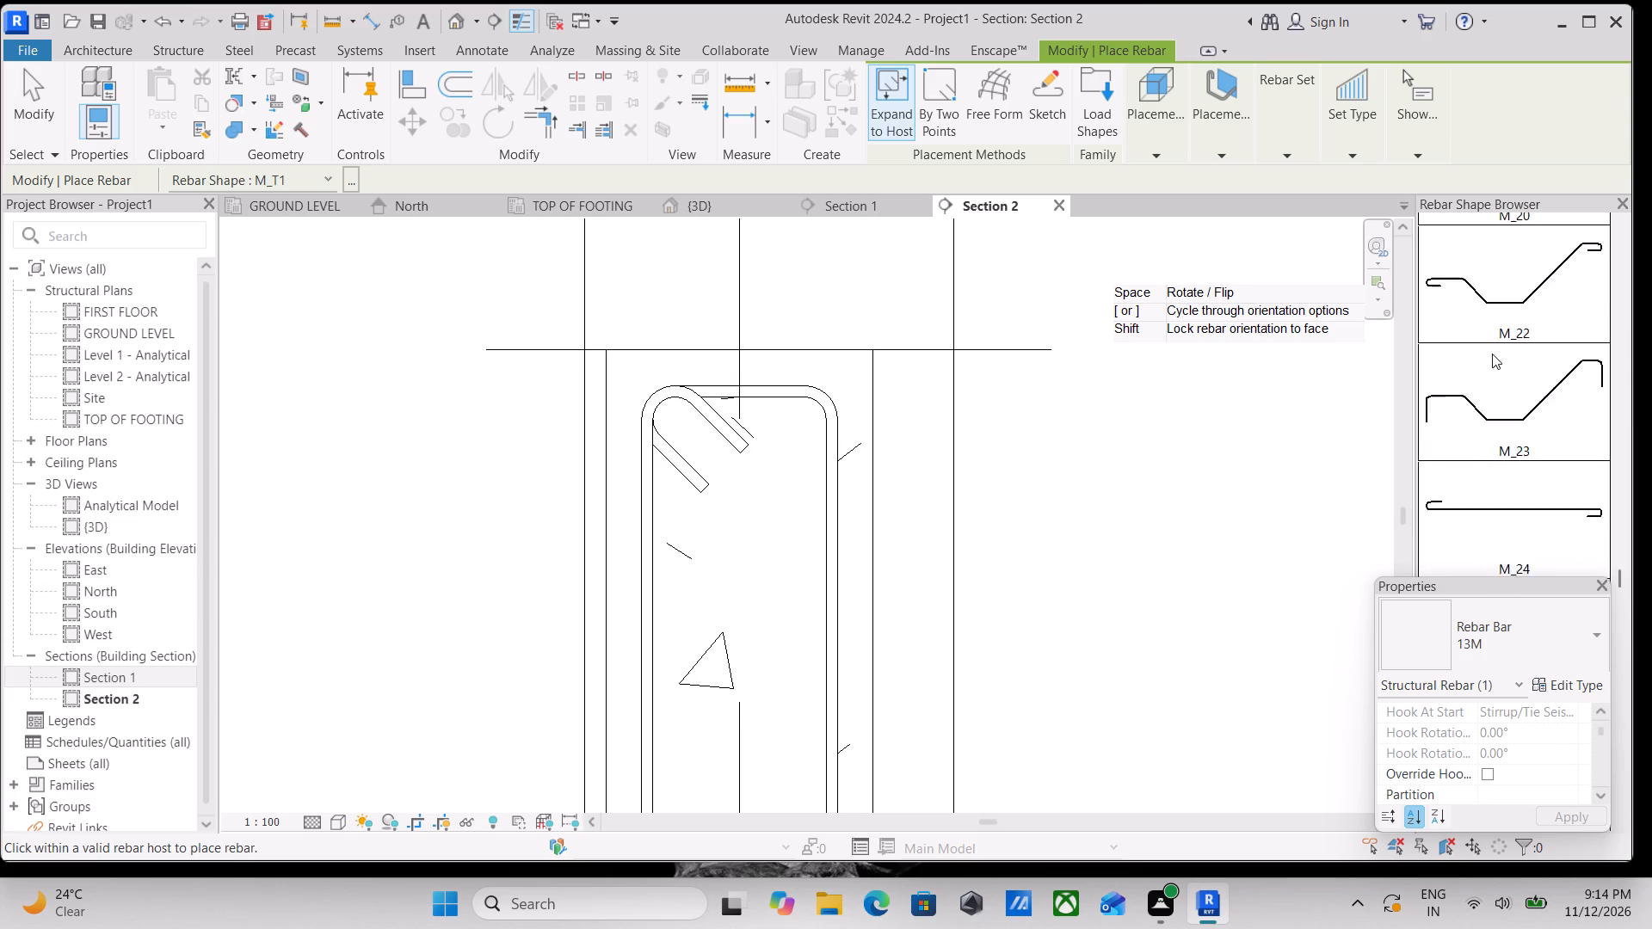
{"action": "scroll", "coordinate": [1492, 354], "scroll_direction": "up", "scroll_amount": 20}
{"action": "scroll", "coordinate": [1492, 354], "scroll_direction": "up", "scroll_amount": 11}
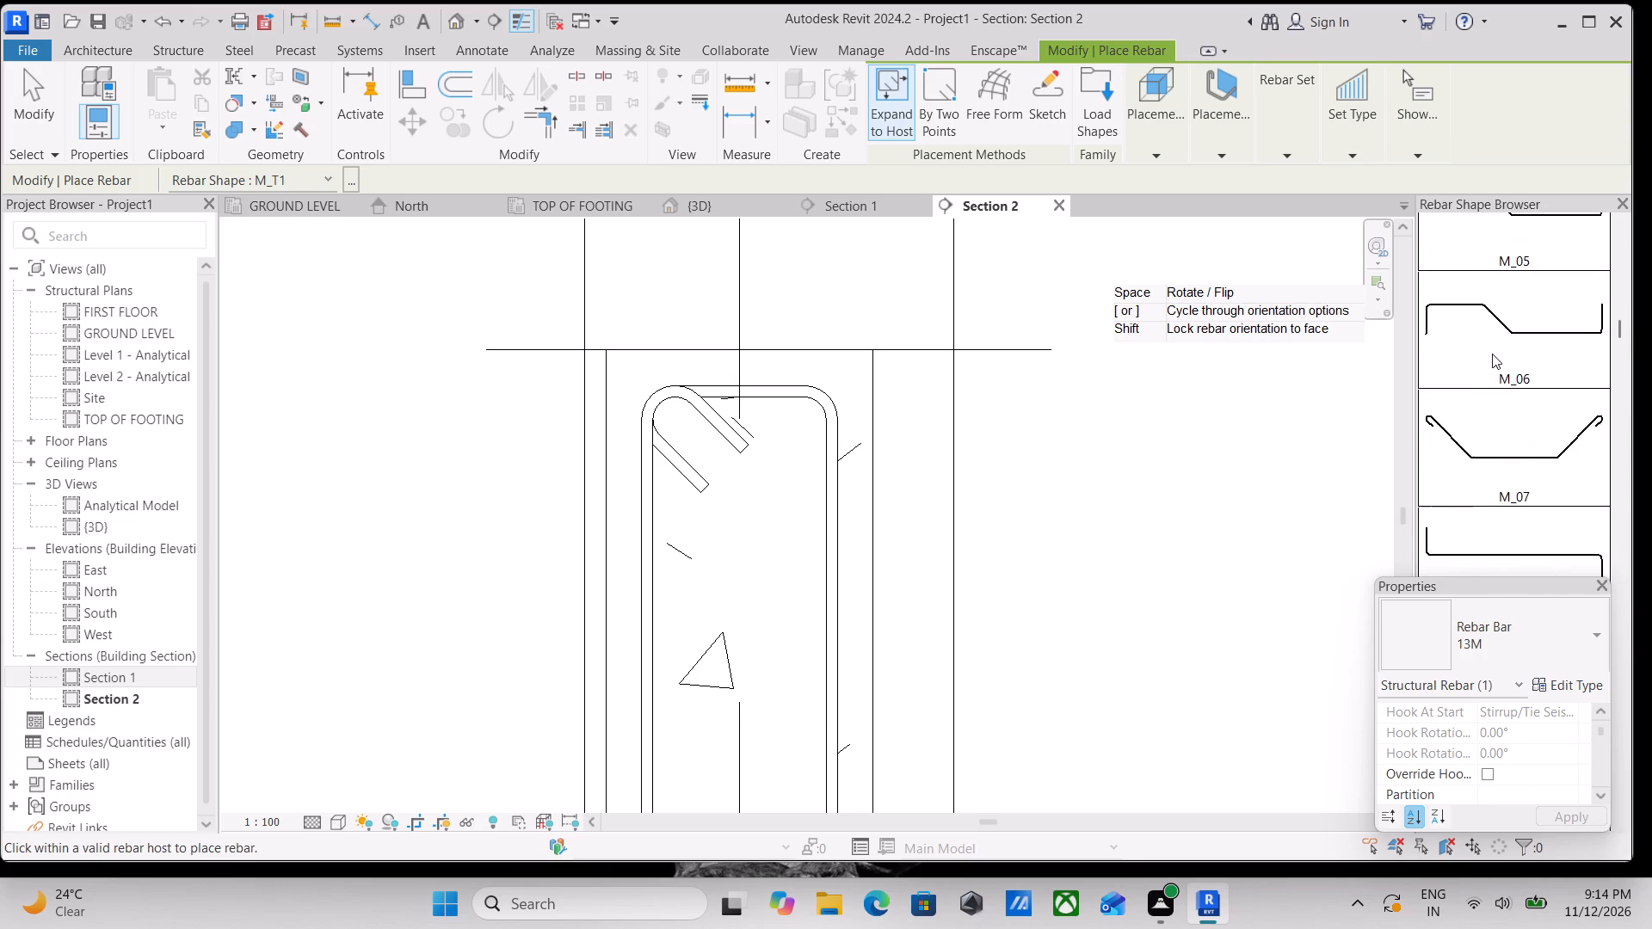
{"action": "scroll", "coordinate": [1492, 354], "scroll_direction": "up", "scroll_amount": 20}
{"action": "scroll", "coordinate": [1492, 354], "scroll_direction": "up", "scroll_amount": 2}
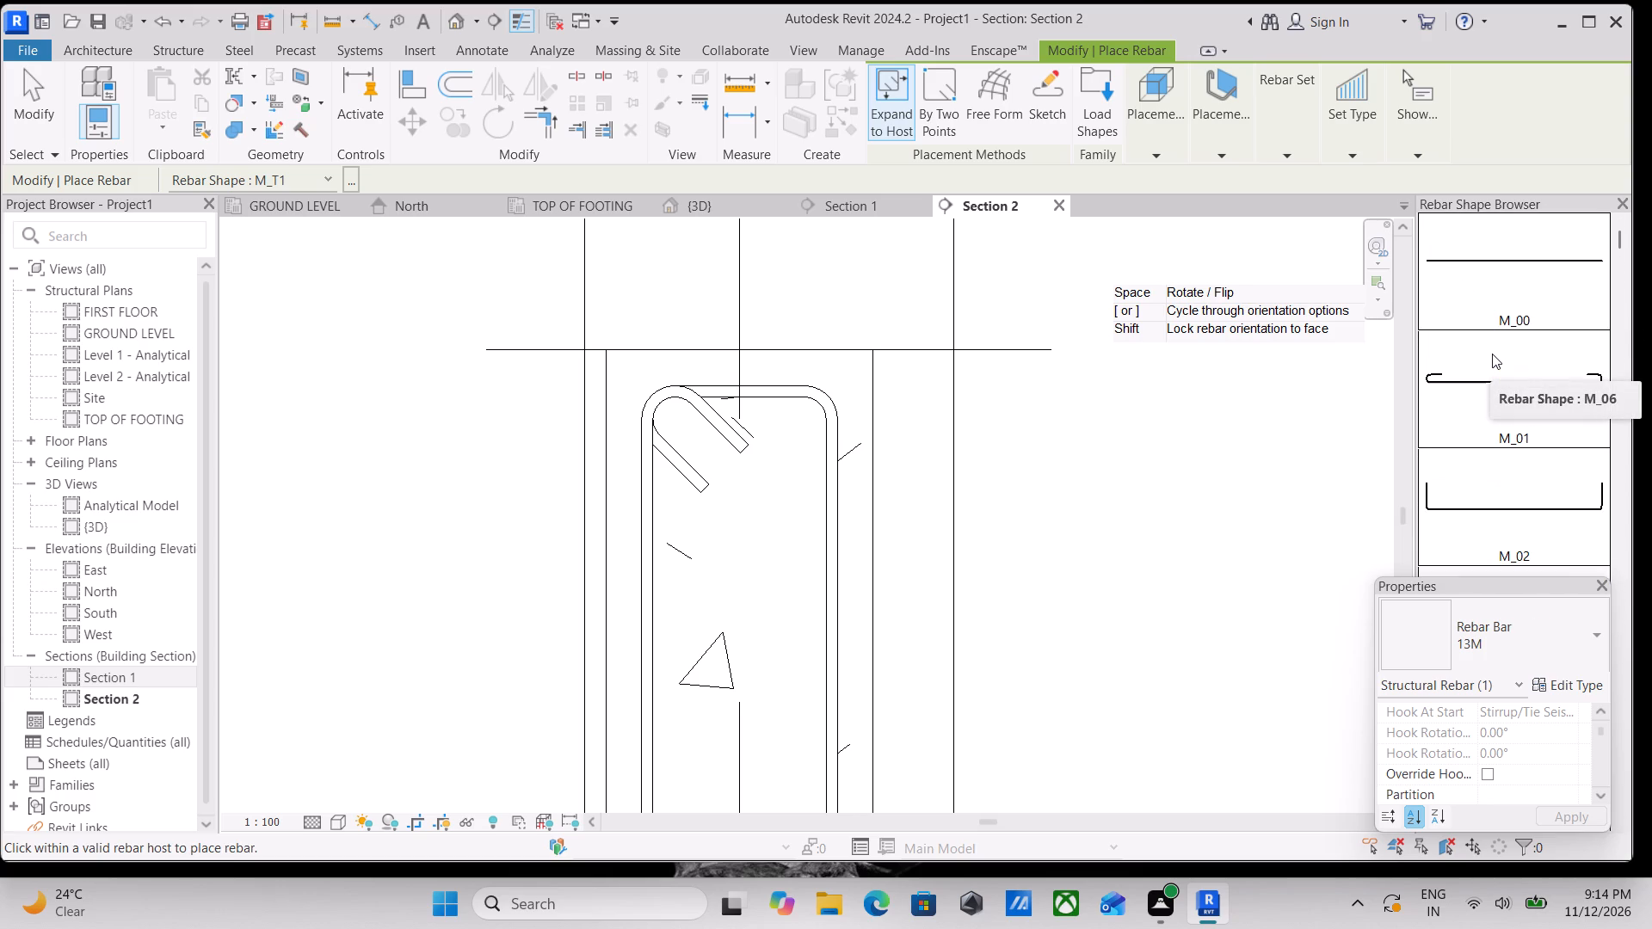
{"action": "scroll", "coordinate": [1492, 354], "scroll_direction": "up", "scroll_amount": 8}
{"action": "left_click", "coordinate": [1488, 295]}
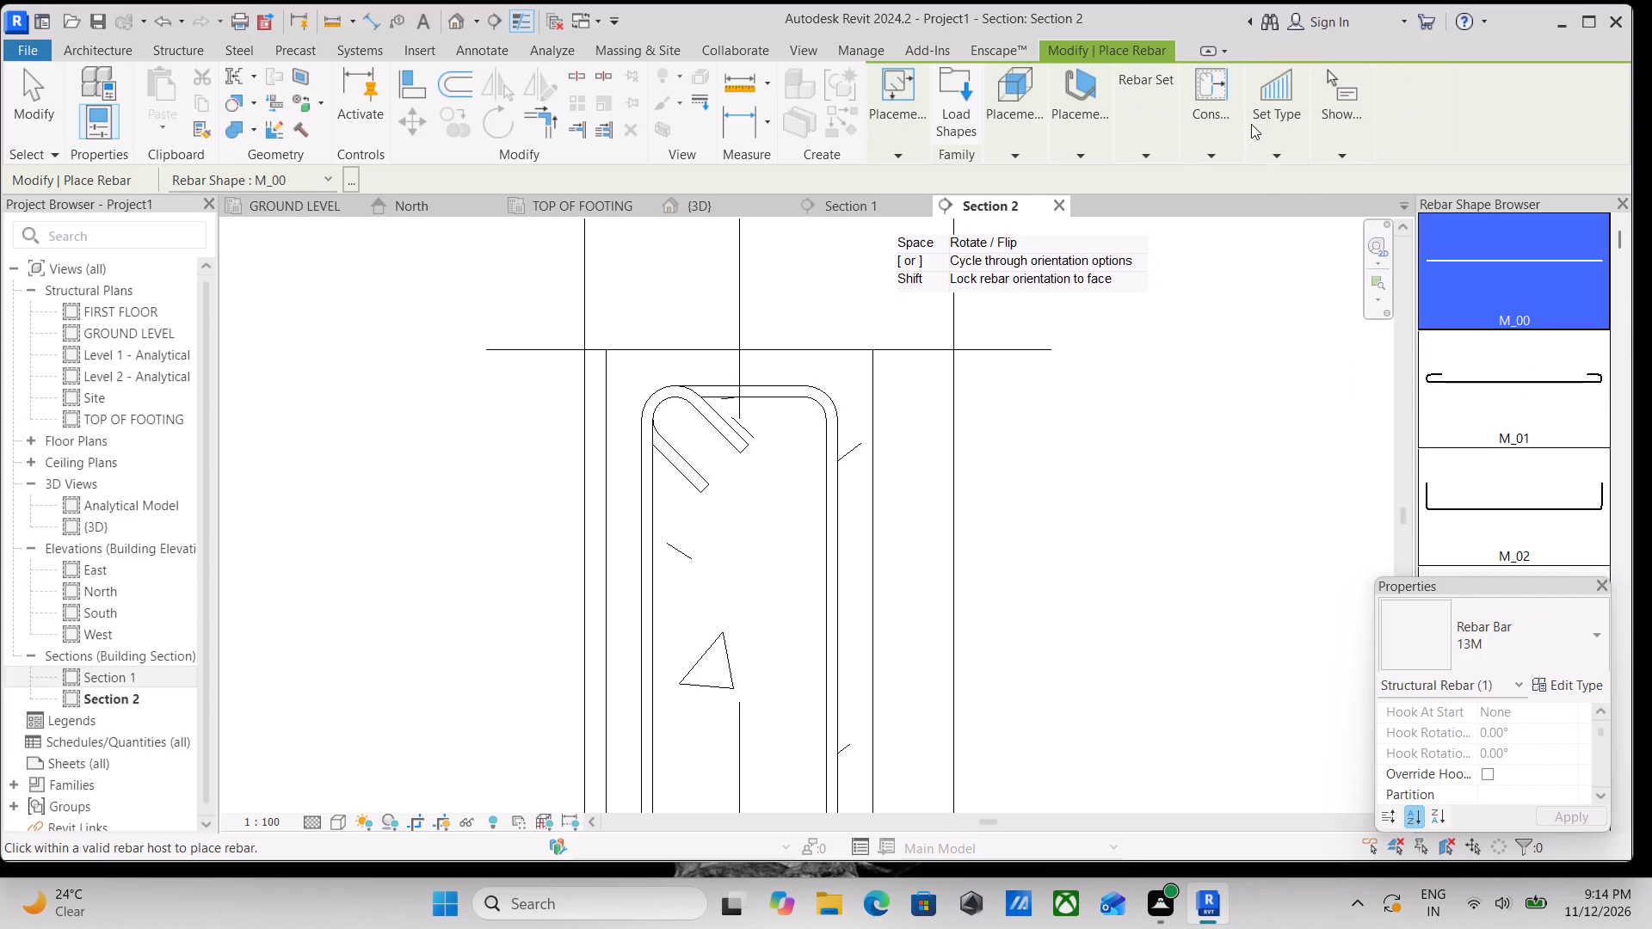
{"action": "left_click", "coordinate": [1063, 140]}
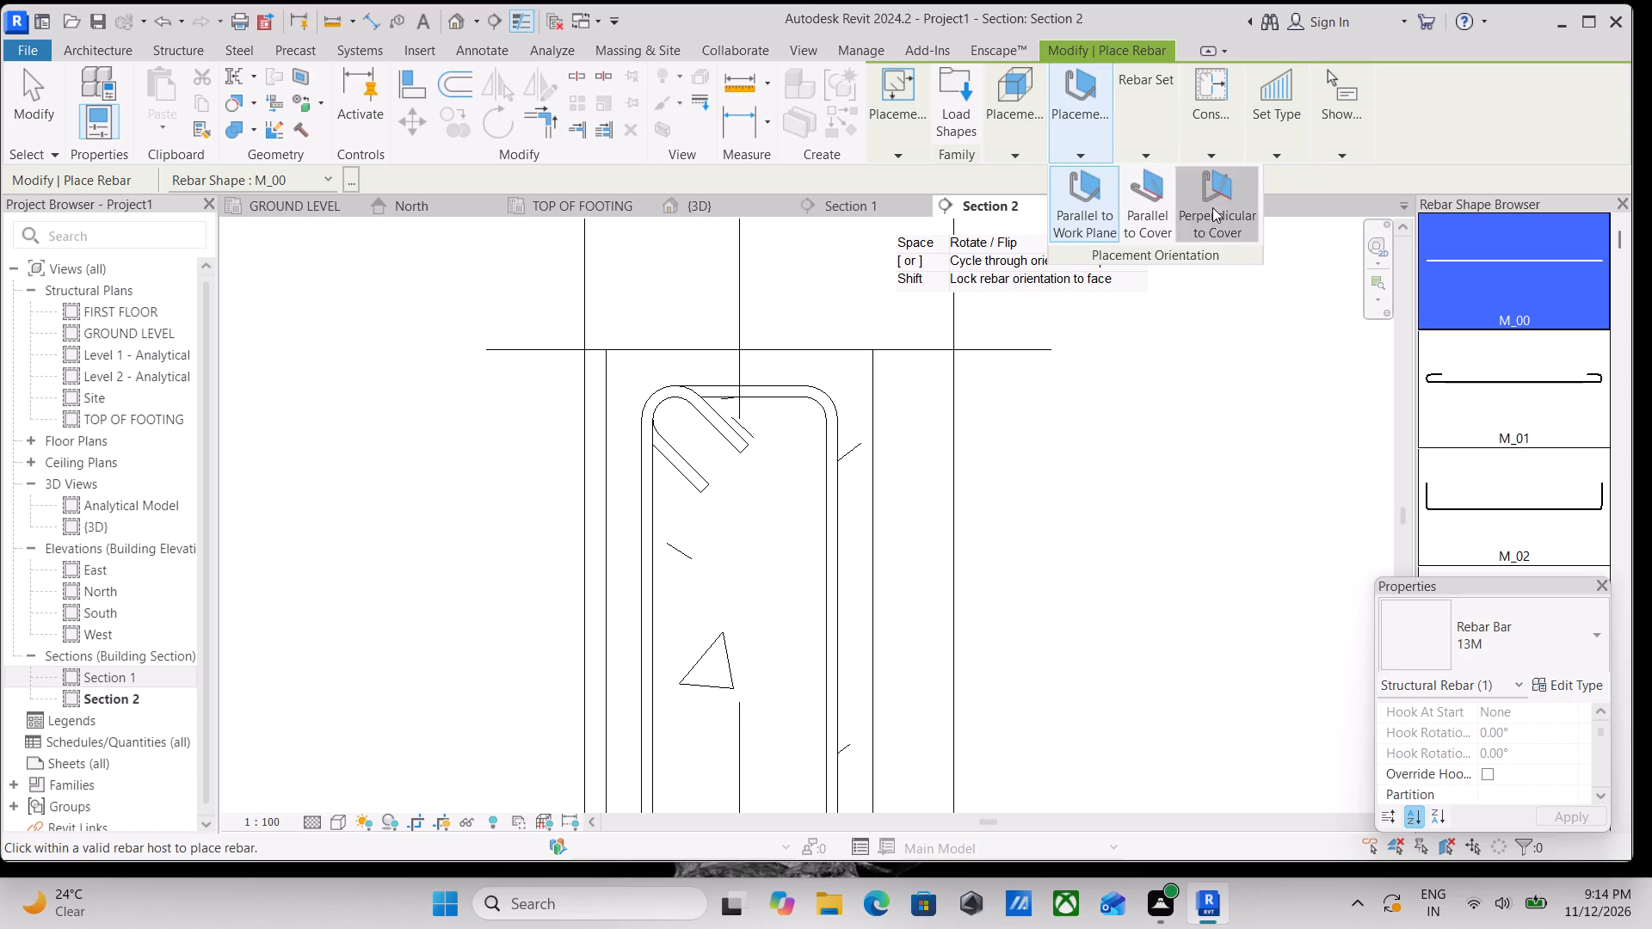
{"action": "left_click", "coordinate": [1212, 207]}
{"action": "scroll", "coordinate": [680, 420], "scroll_direction": "up", "scroll_amount": 3}
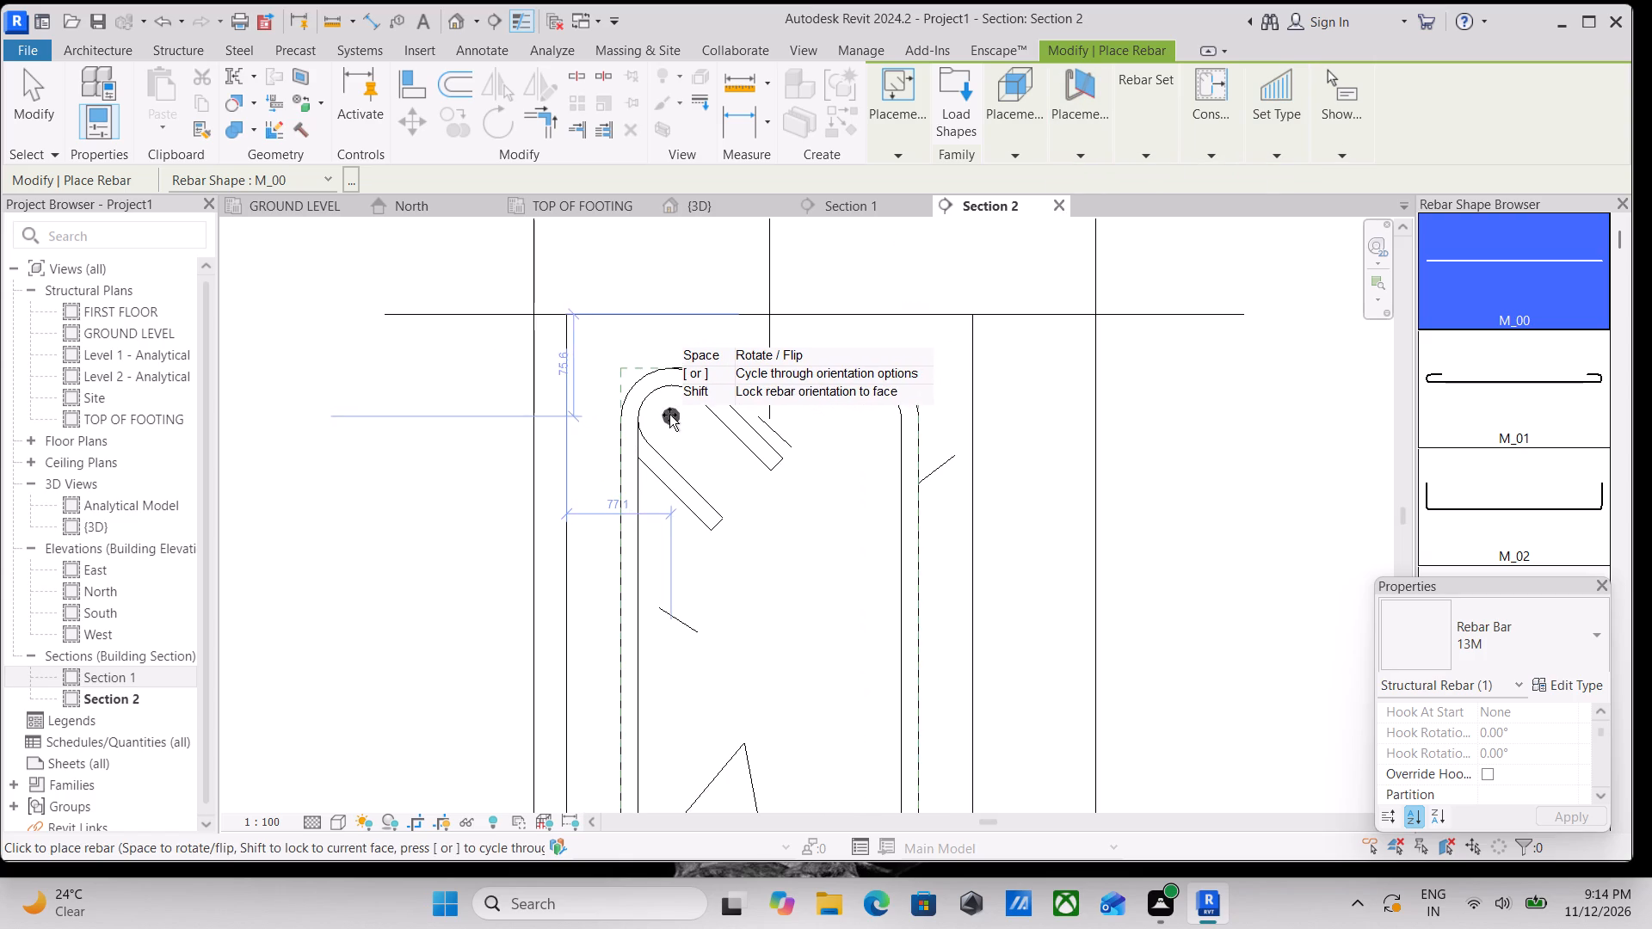
{"action": "left_click", "coordinate": [675, 418]}
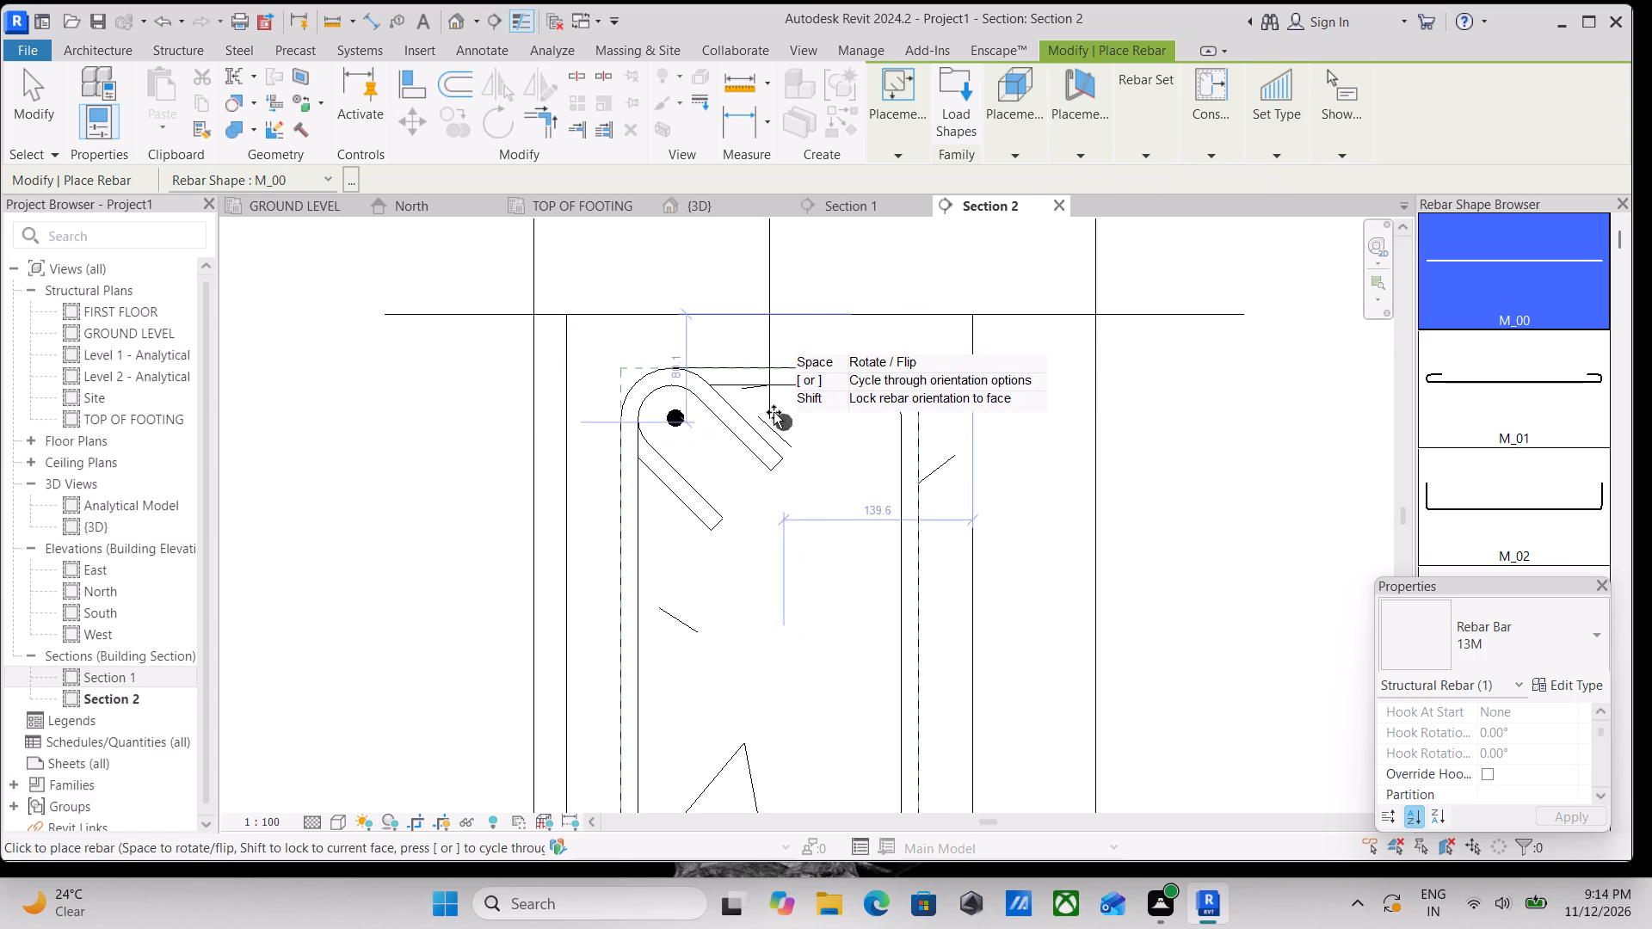
{"action": "scroll", "coordinate": [769, 406], "scroll_direction": "down", "scroll_amount": 1}
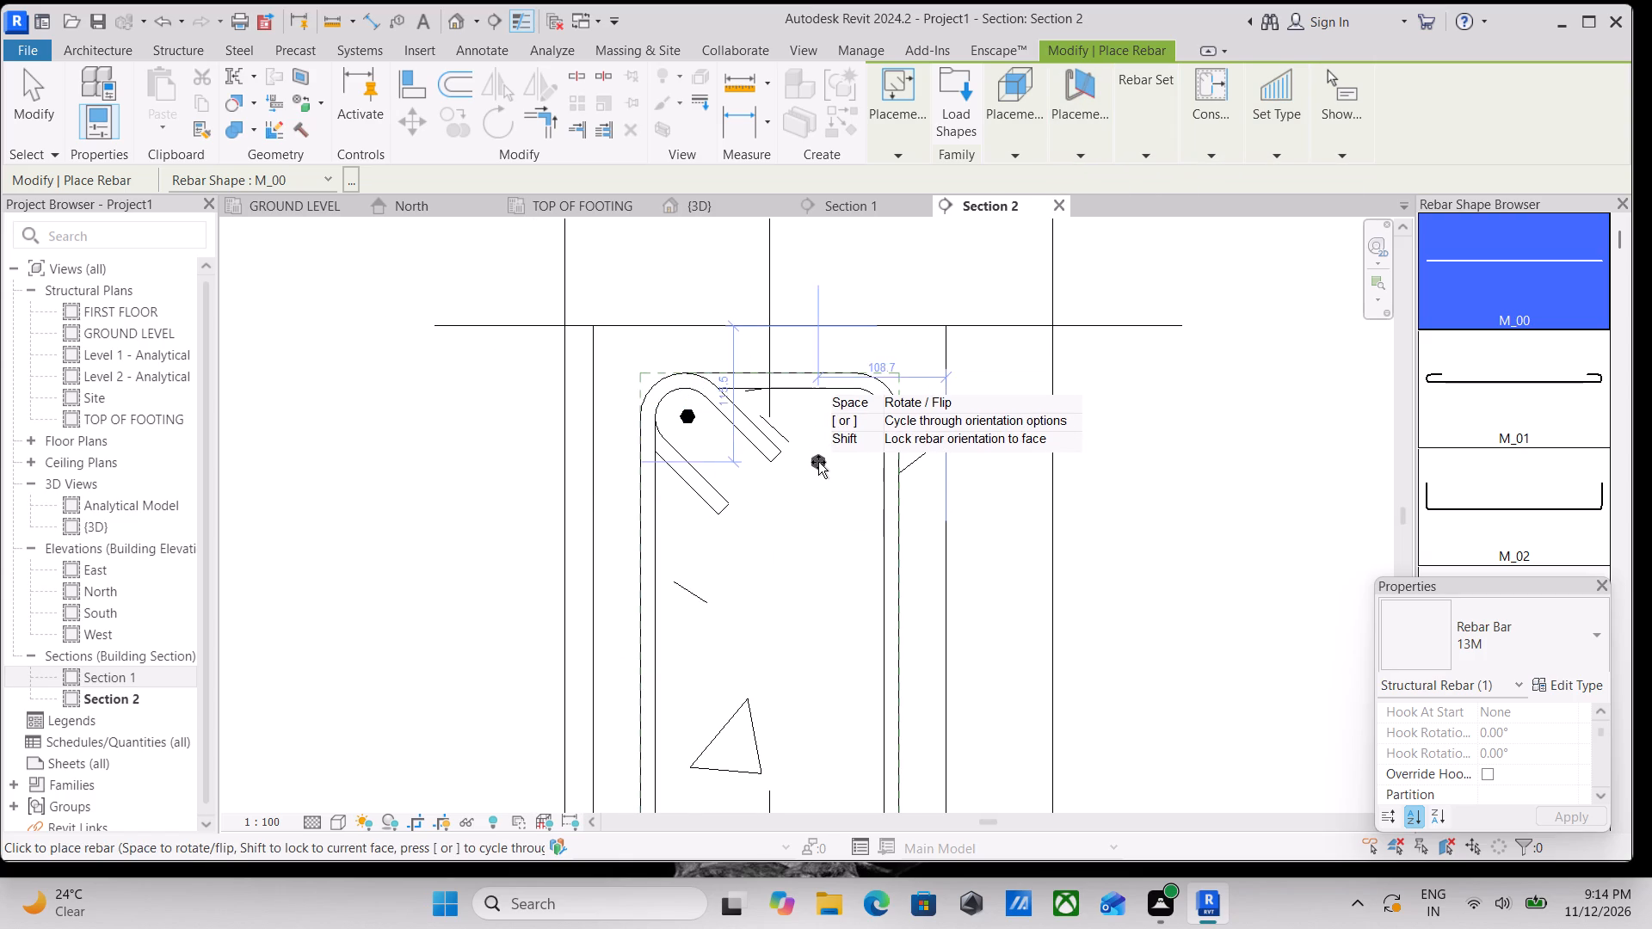
{"action": "scroll", "coordinate": [700, 456], "scroll_direction": "up", "scroll_amount": 1}
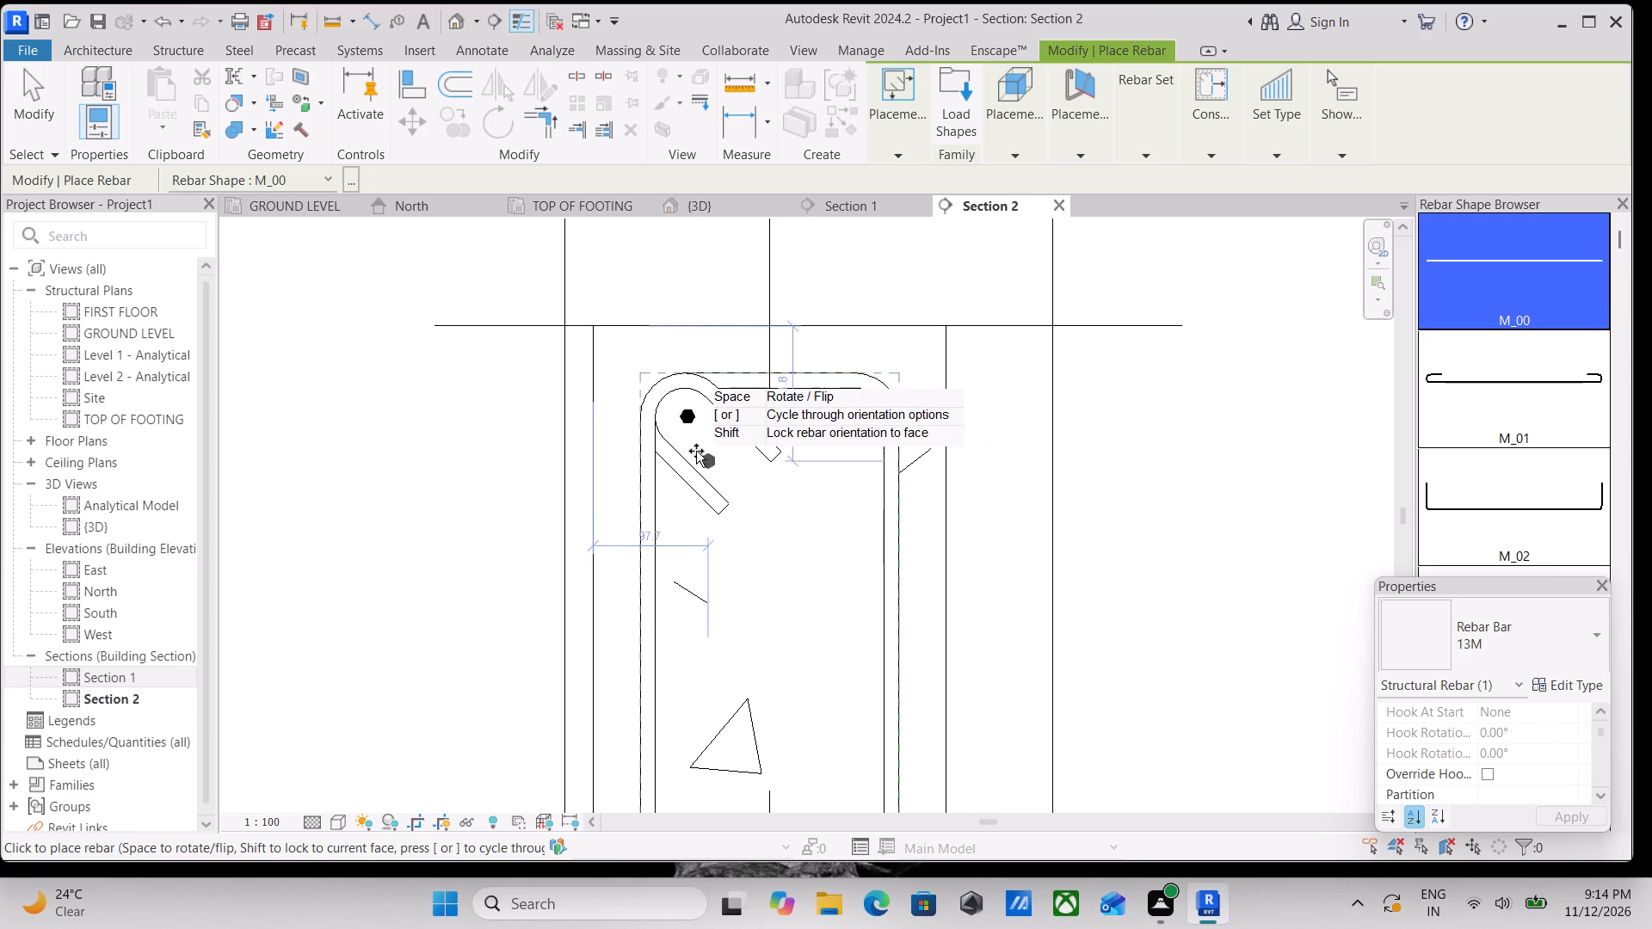
{"action": "key", "text": "Escape"}
Set the new bar's rebar set layout to Fixed Number with a quantity of 3.
{"action": "left_click", "coordinate": [687, 412]}
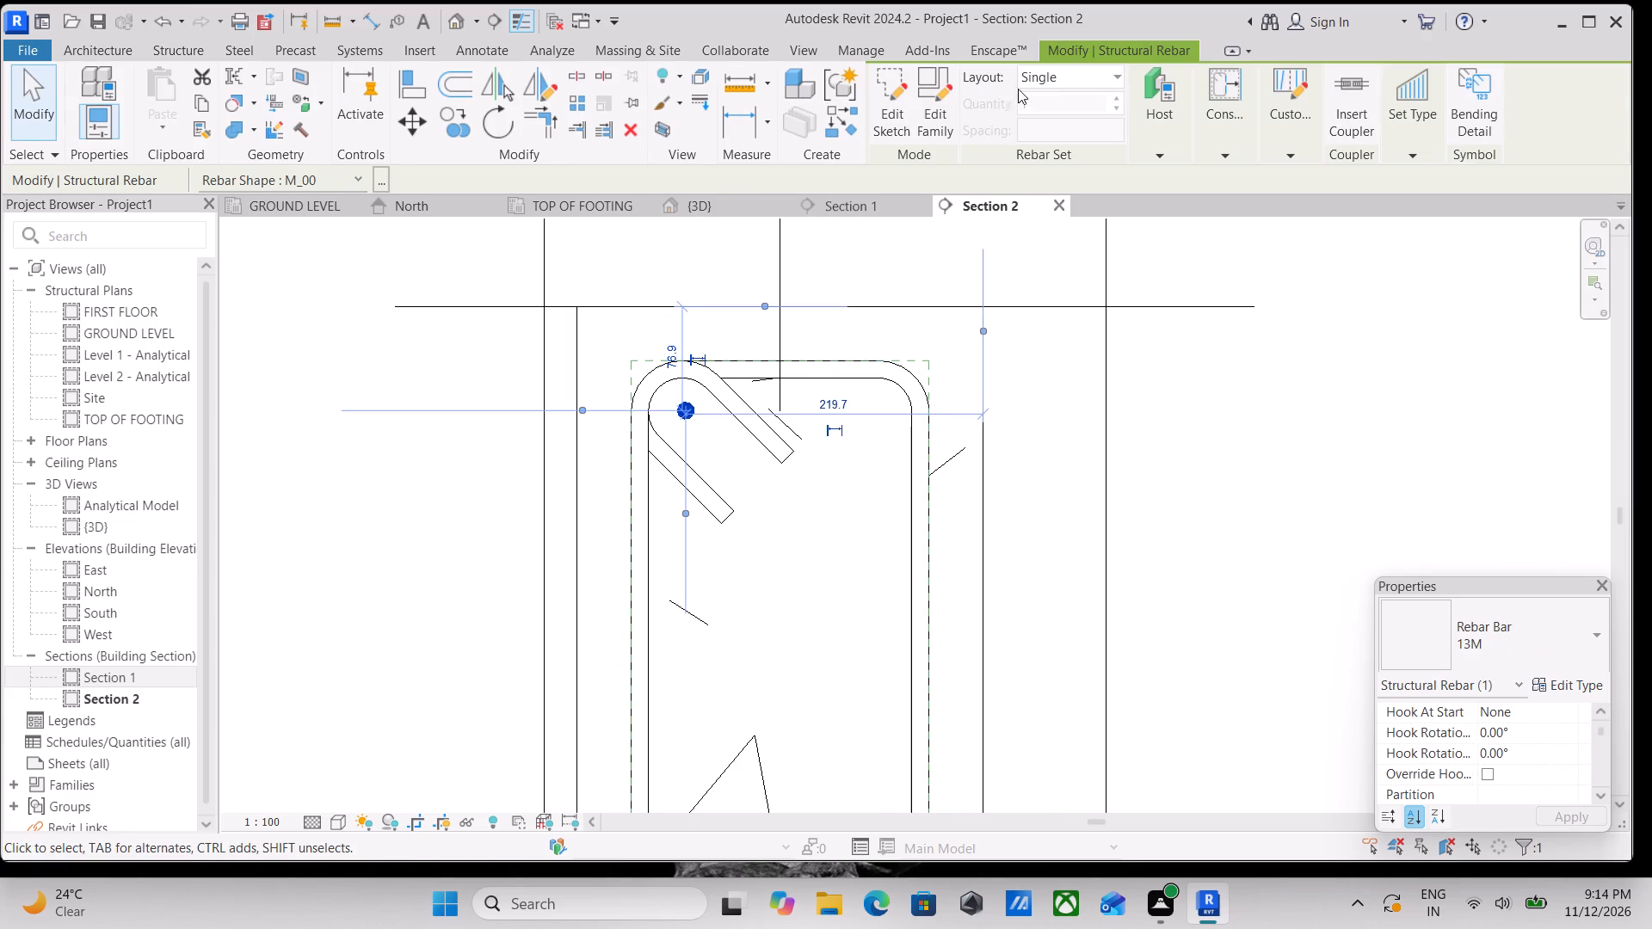
{"action": "left_click", "coordinate": [1096, 68]}
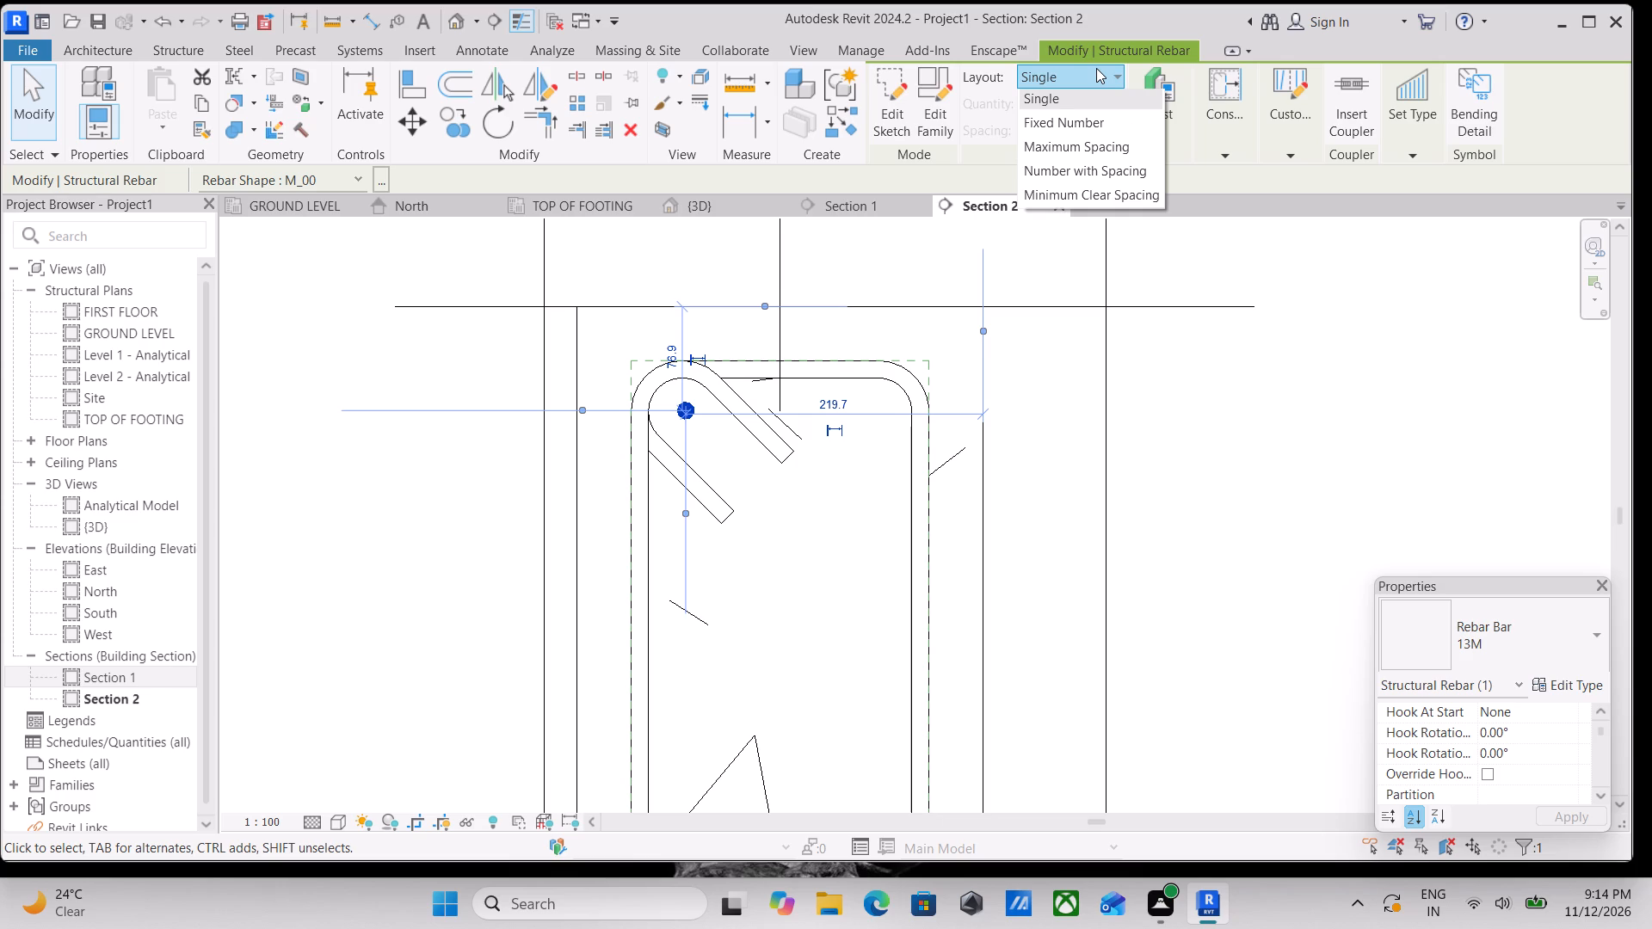
{"action": "left_click", "coordinate": [1105, 129]}
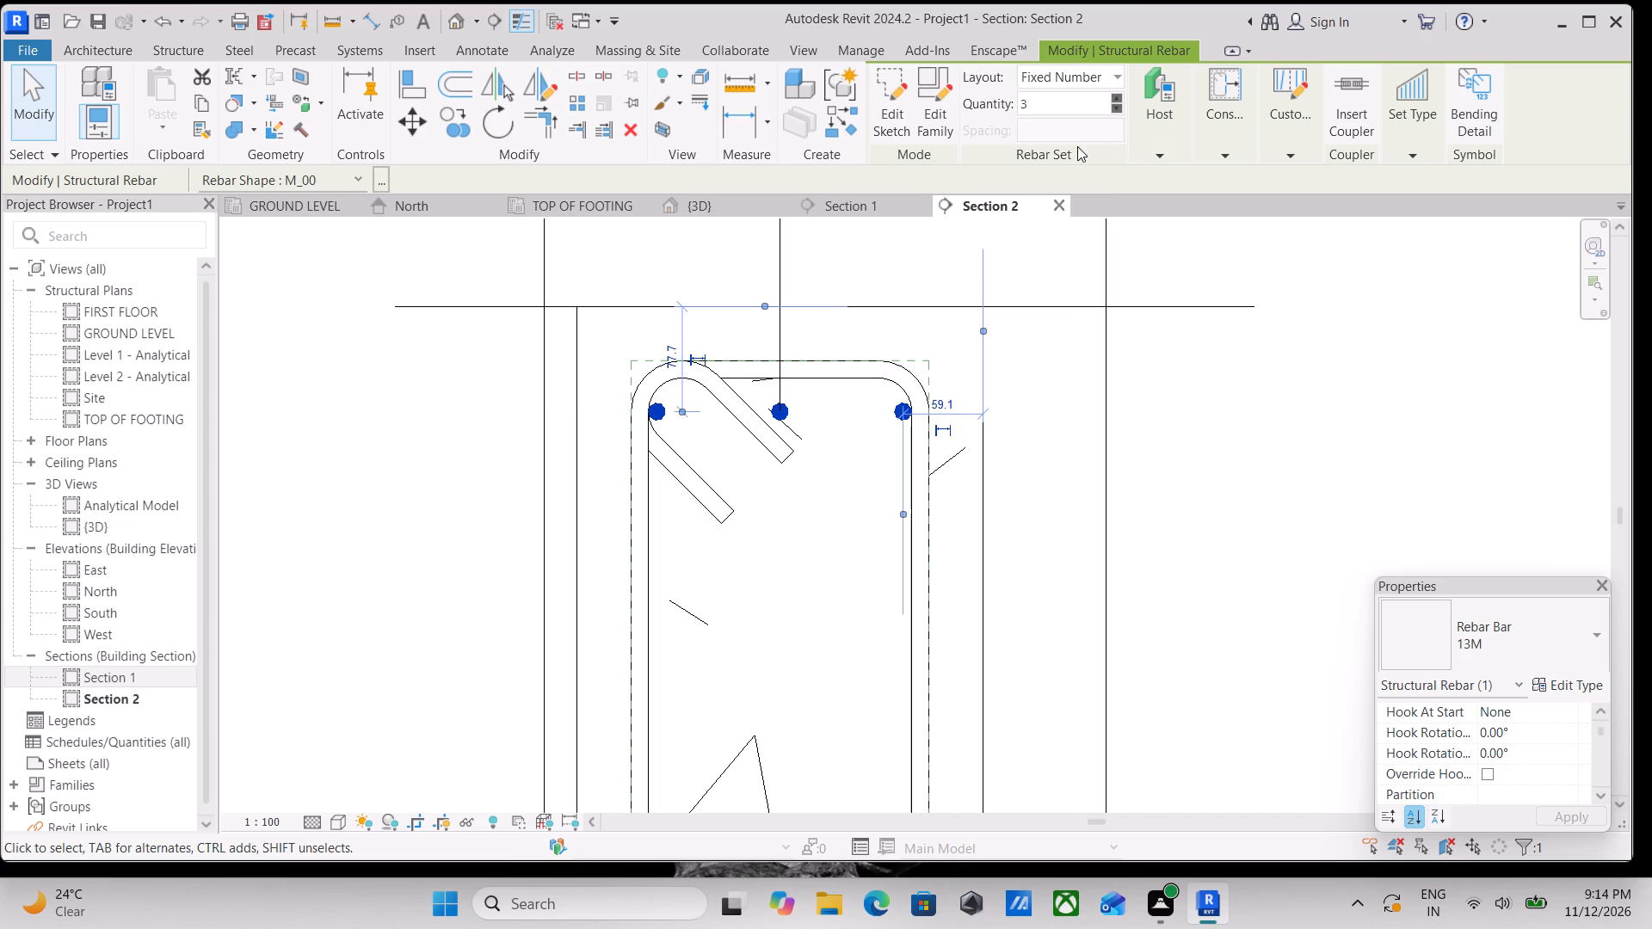
{"action": "scroll", "coordinate": [846, 514], "scroll_direction": "up", "scroll_amount": 2}
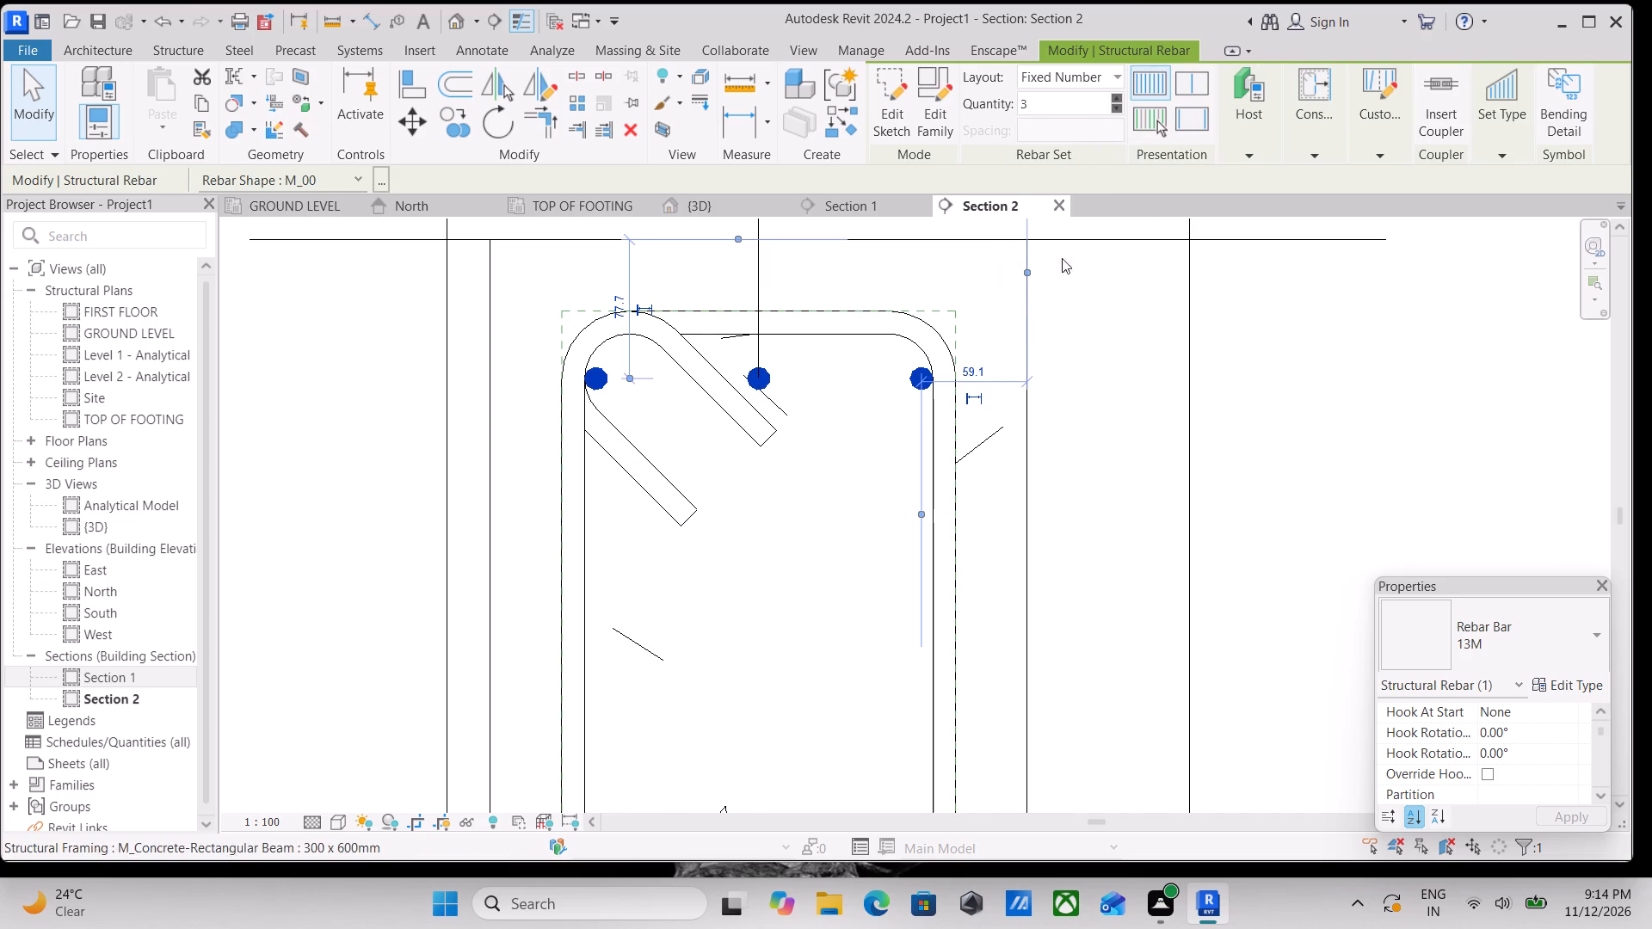
{"action": "key", "text": "Escape"}
{"action": "key", "text": "Escape"}
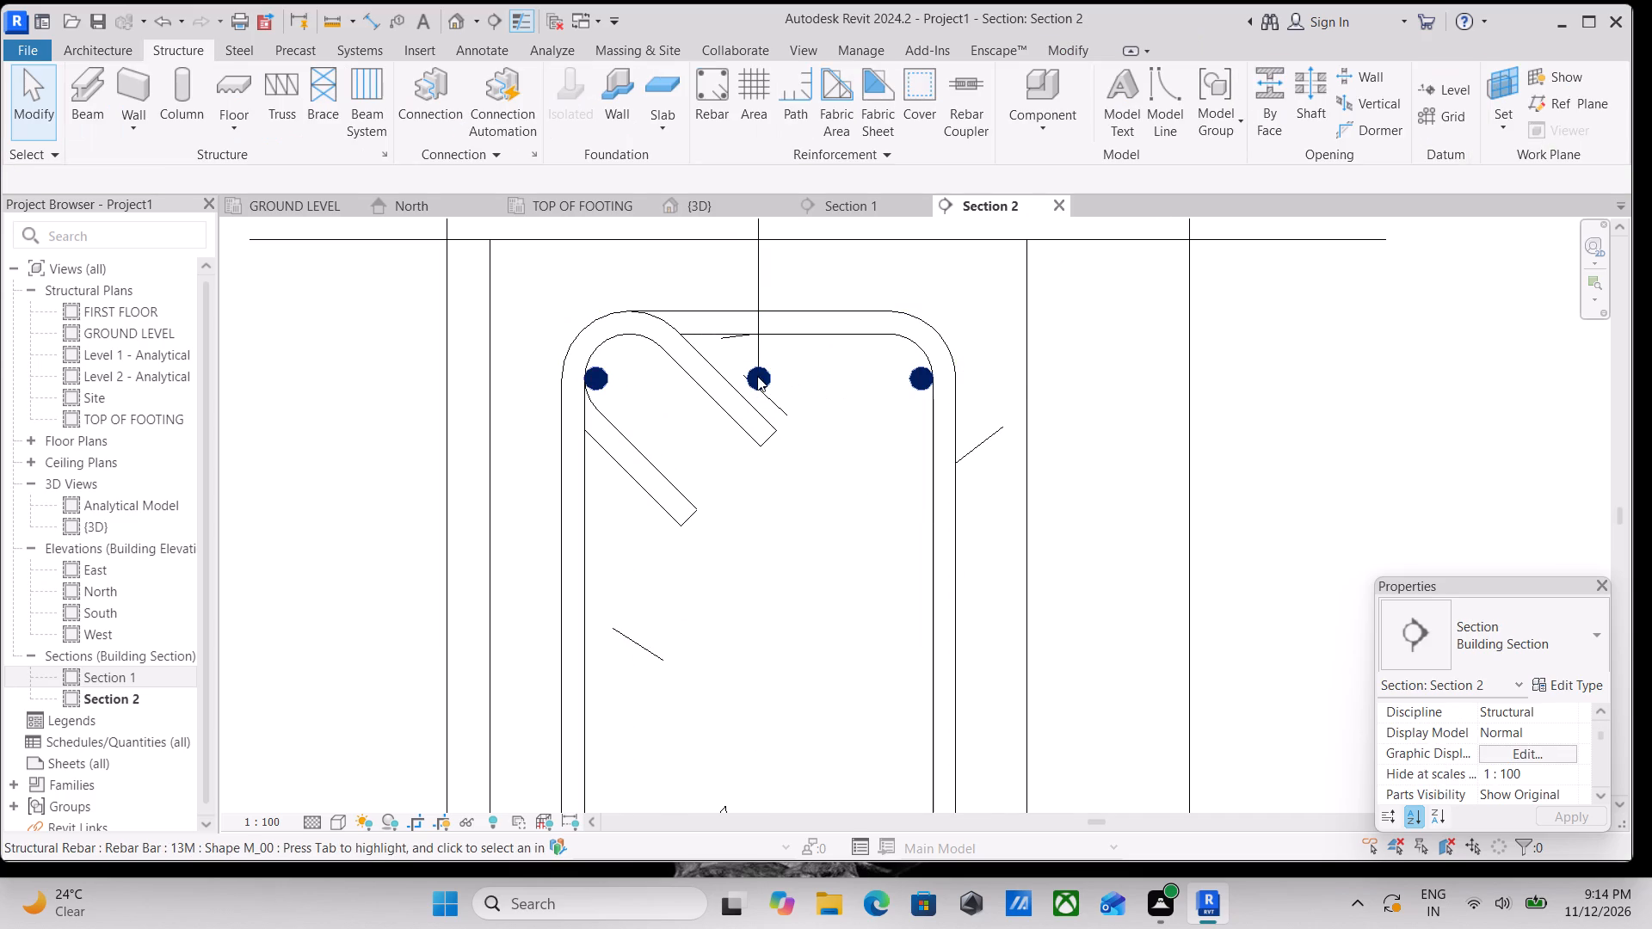
Move both end bars of the top rebar set inward from the stirrup legs, with the one opposite the hook about 70 mm from the beam face.
{"action": "left_click", "coordinate": [757, 376]}
{"action": "scroll", "coordinate": [967, 374], "scroll_direction": "up", "scroll_amount": 2}
{"action": "scroll", "coordinate": [967, 380], "scroll_direction": "down", "scroll_amount": 2}
{"action": "middle_click_drag", "start_coordinate": [967, 380], "coordinate": [897, 390]}
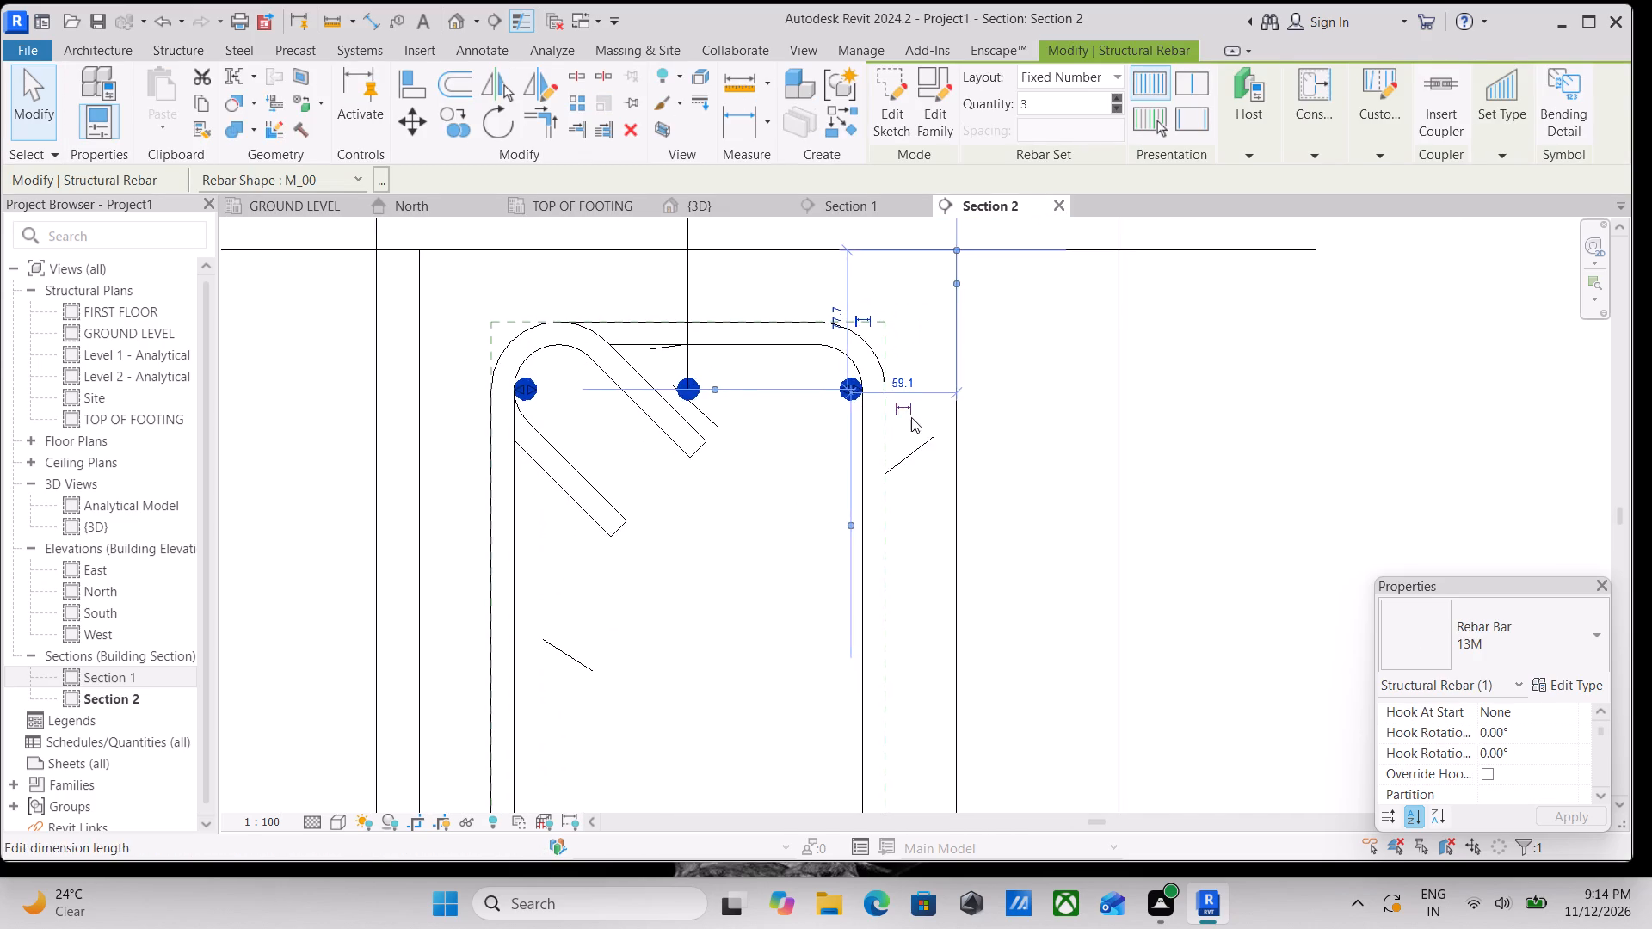
{"action": "scroll", "coordinate": [911, 417], "scroll_direction": "down", "scroll_amount": 2}
{"action": "scroll", "coordinate": [578, 417], "scroll_direction": "up", "scroll_amount": 2}
{"action": "left_click_drag", "start_coordinate": [628, 393], "coordinate": [650, 392]}
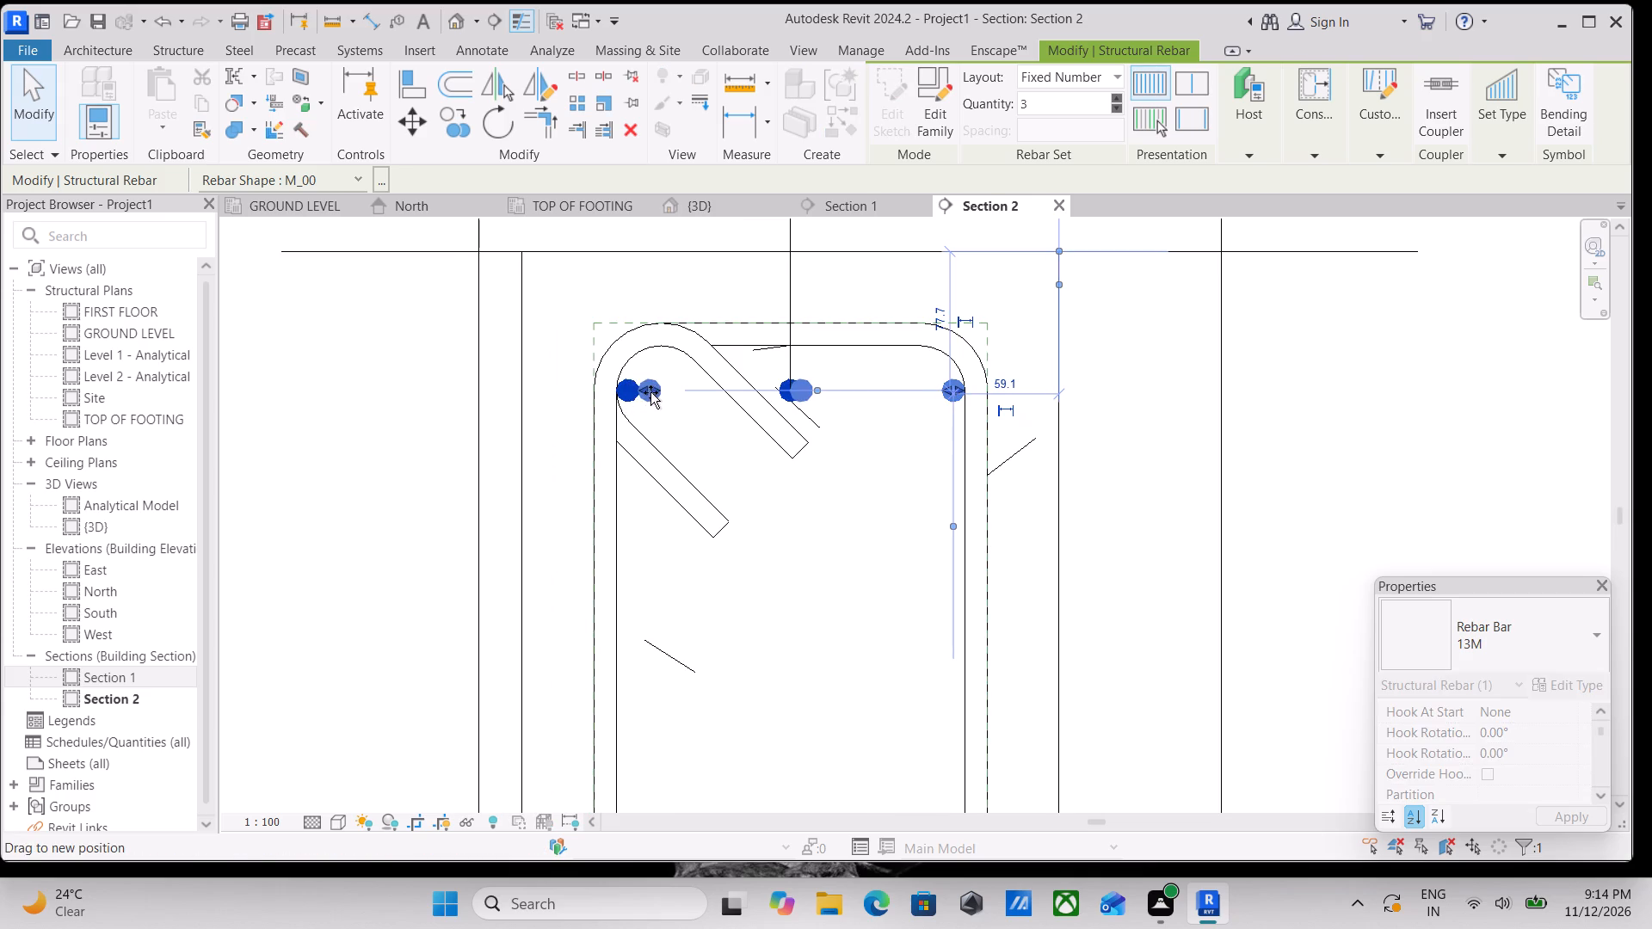
{"action": "left_click_drag", "start_coordinate": [650, 392], "coordinate": [644, 391]}
{"action": "left_click", "coordinate": [644, 391]}
{"action": "left_click_drag", "start_coordinate": [644, 391], "coordinate": [667, 393]}
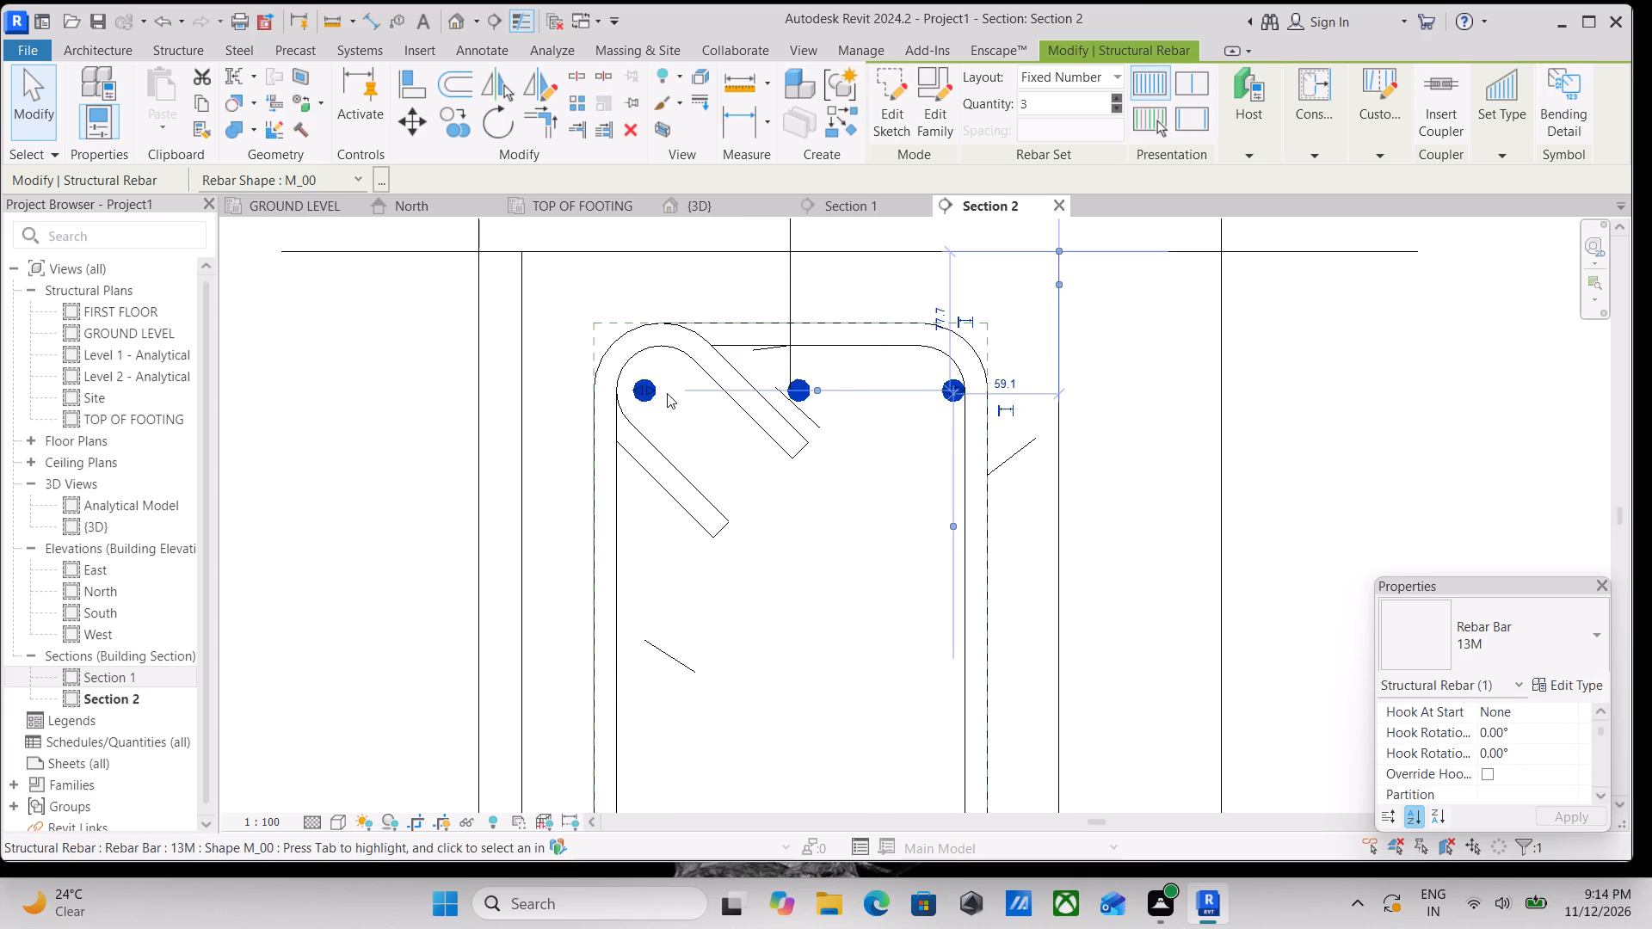
{"action": "scroll", "coordinate": [667, 393], "scroll_direction": "up", "scroll_amount": 5}
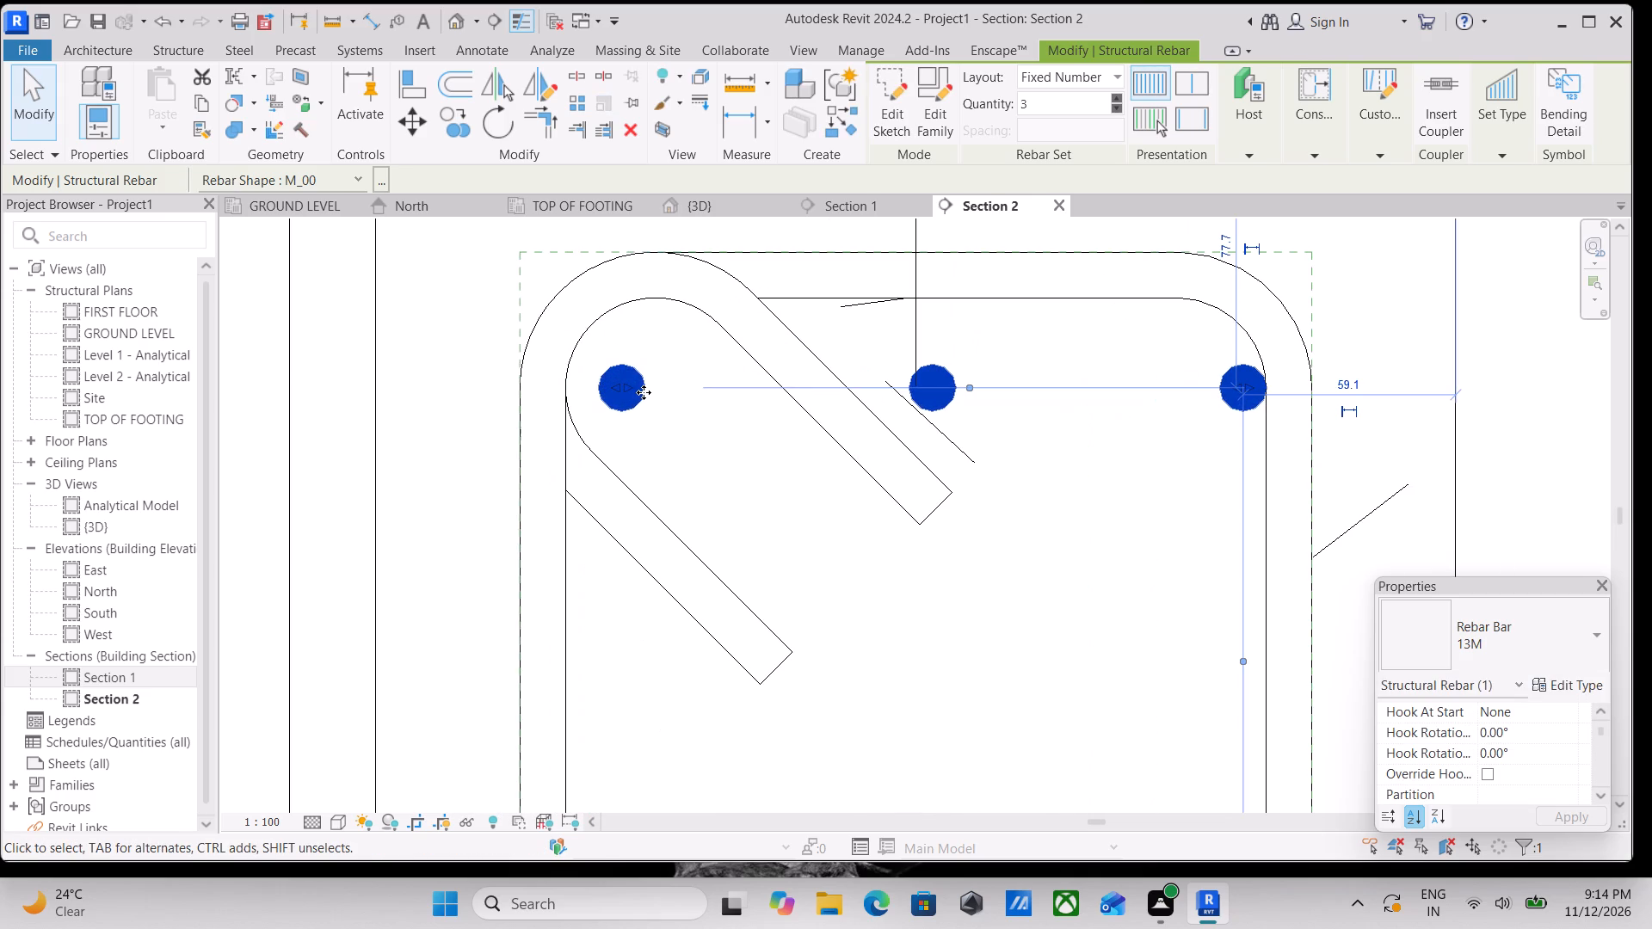
{"action": "left_click", "coordinate": [643, 392]}
{"action": "left_click", "coordinate": [626, 392]}
{"action": "left_click_drag", "start_coordinate": [626, 392], "coordinate": [656, 394]}
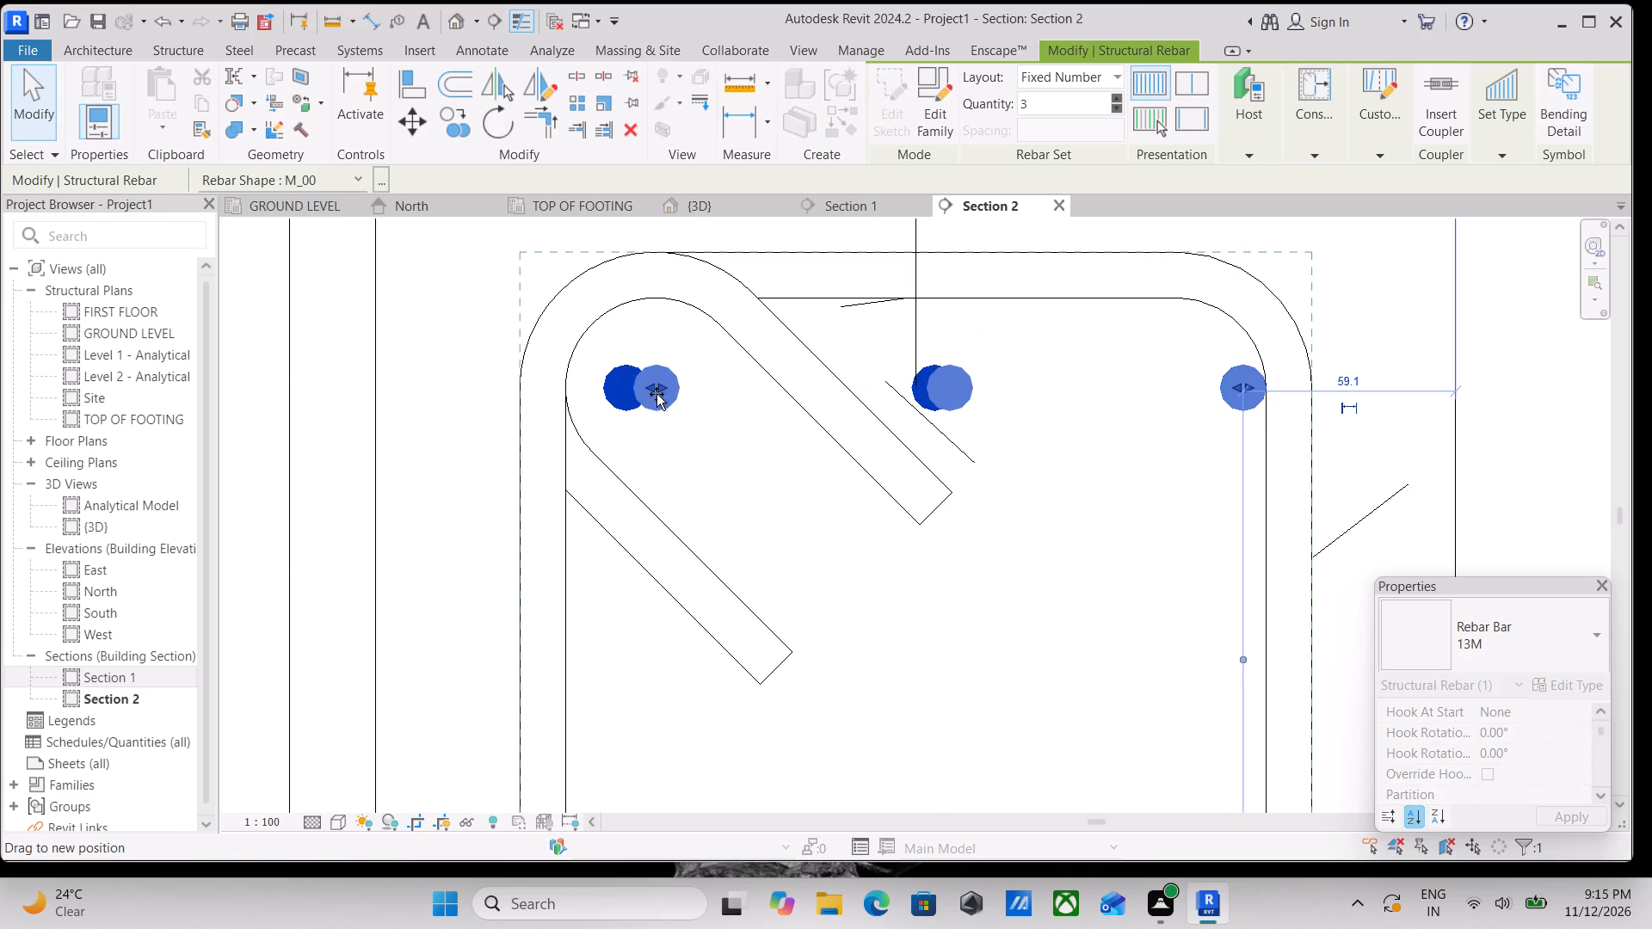
{"action": "left_click_drag", "start_coordinate": [656, 394], "coordinate": [656, 394]}
{"action": "middle_click_drag", "start_coordinate": [935, 397], "coordinate": [776, 400]}
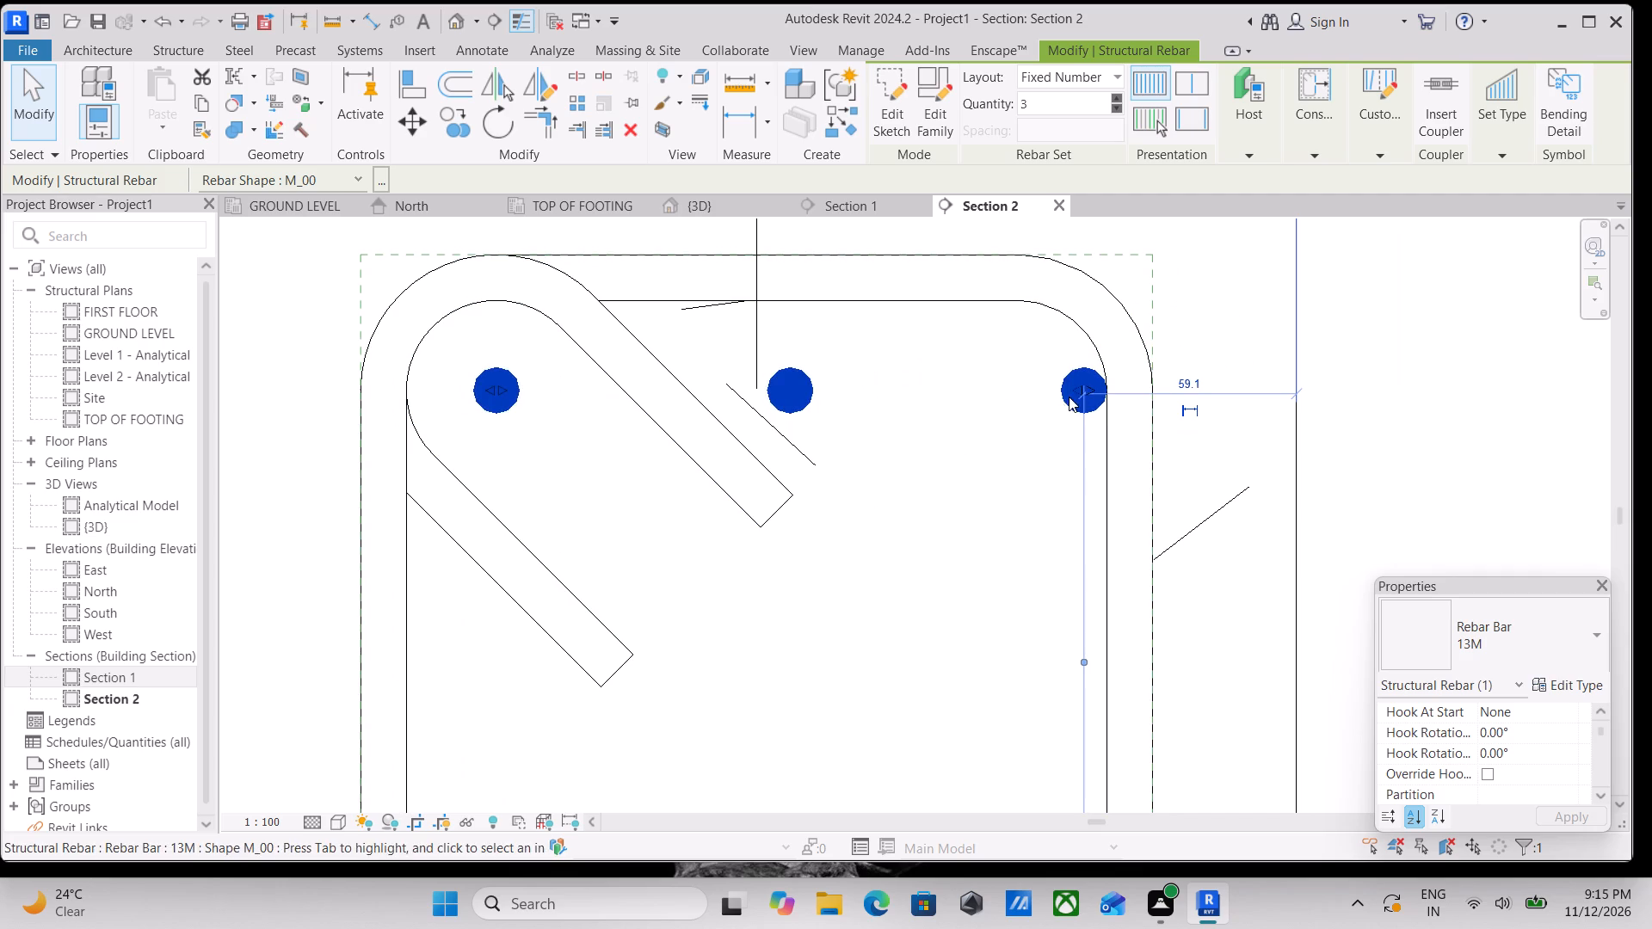
{"action": "left_click_drag", "start_coordinate": [1071, 396], "coordinate": [1044, 396]}
Set the top bar set to show unobscured in the {3D} view through its view visibility states.
{"action": "middle_click_drag", "start_coordinate": [1027, 410], "coordinate": [1082, 378]}
{"action": "scroll", "coordinate": [1082, 378], "scroll_direction": "down", "scroll_amount": 5}
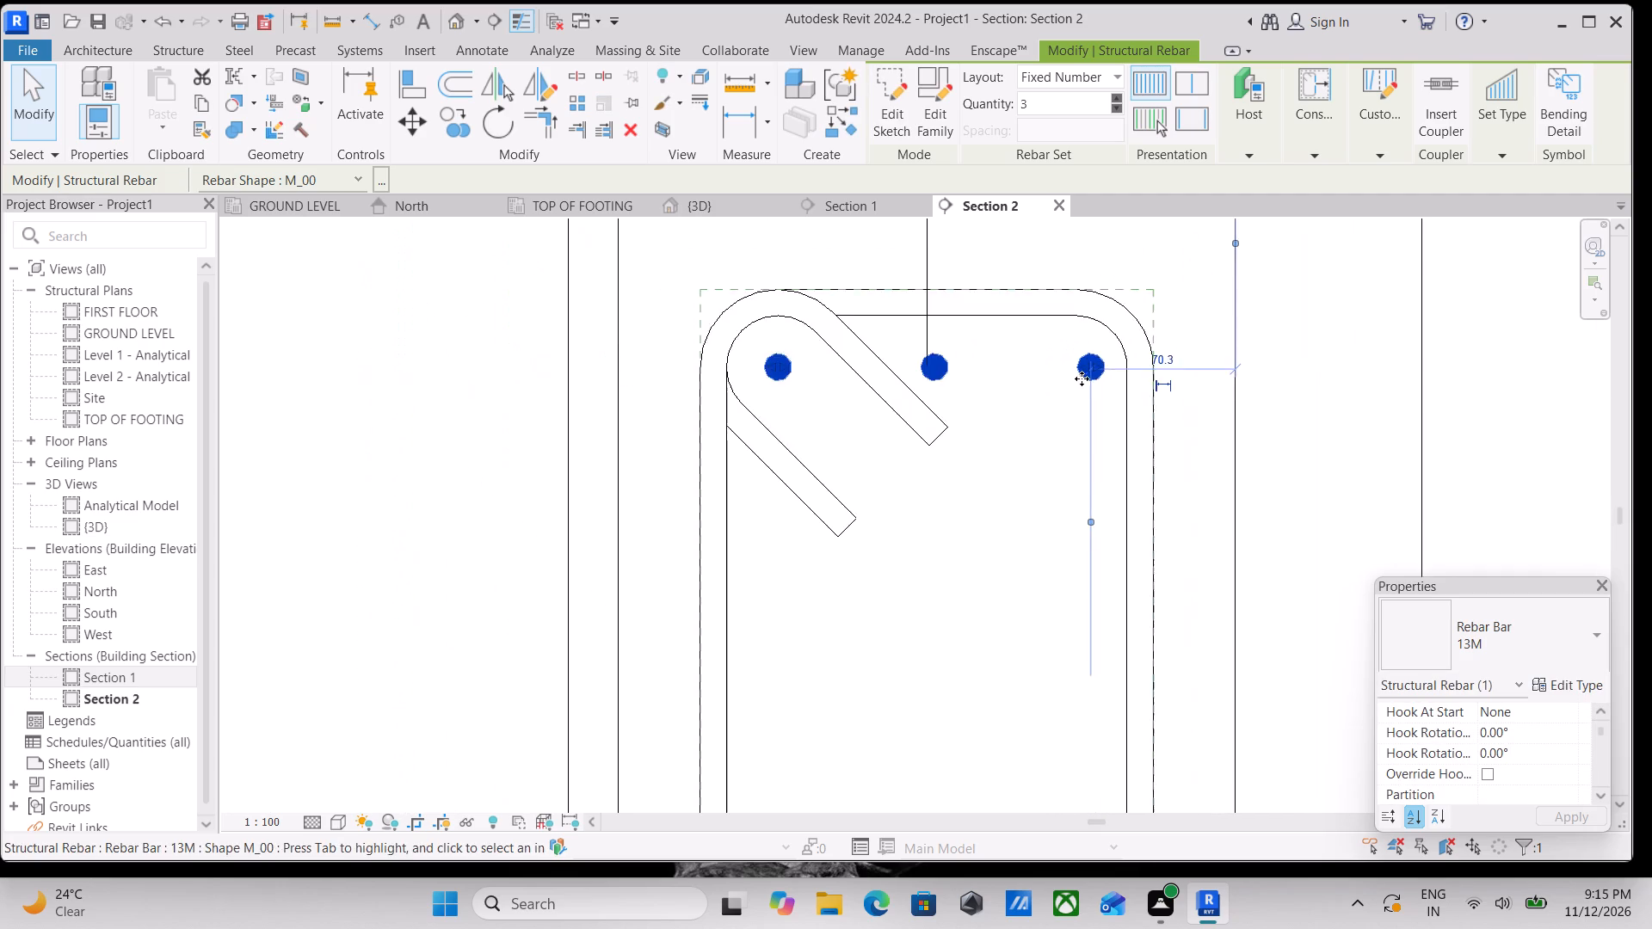
{"action": "scroll", "coordinate": [991, 379], "scroll_direction": "down", "scroll_amount": 2}
{"action": "left_click", "coordinate": [967, 373]}
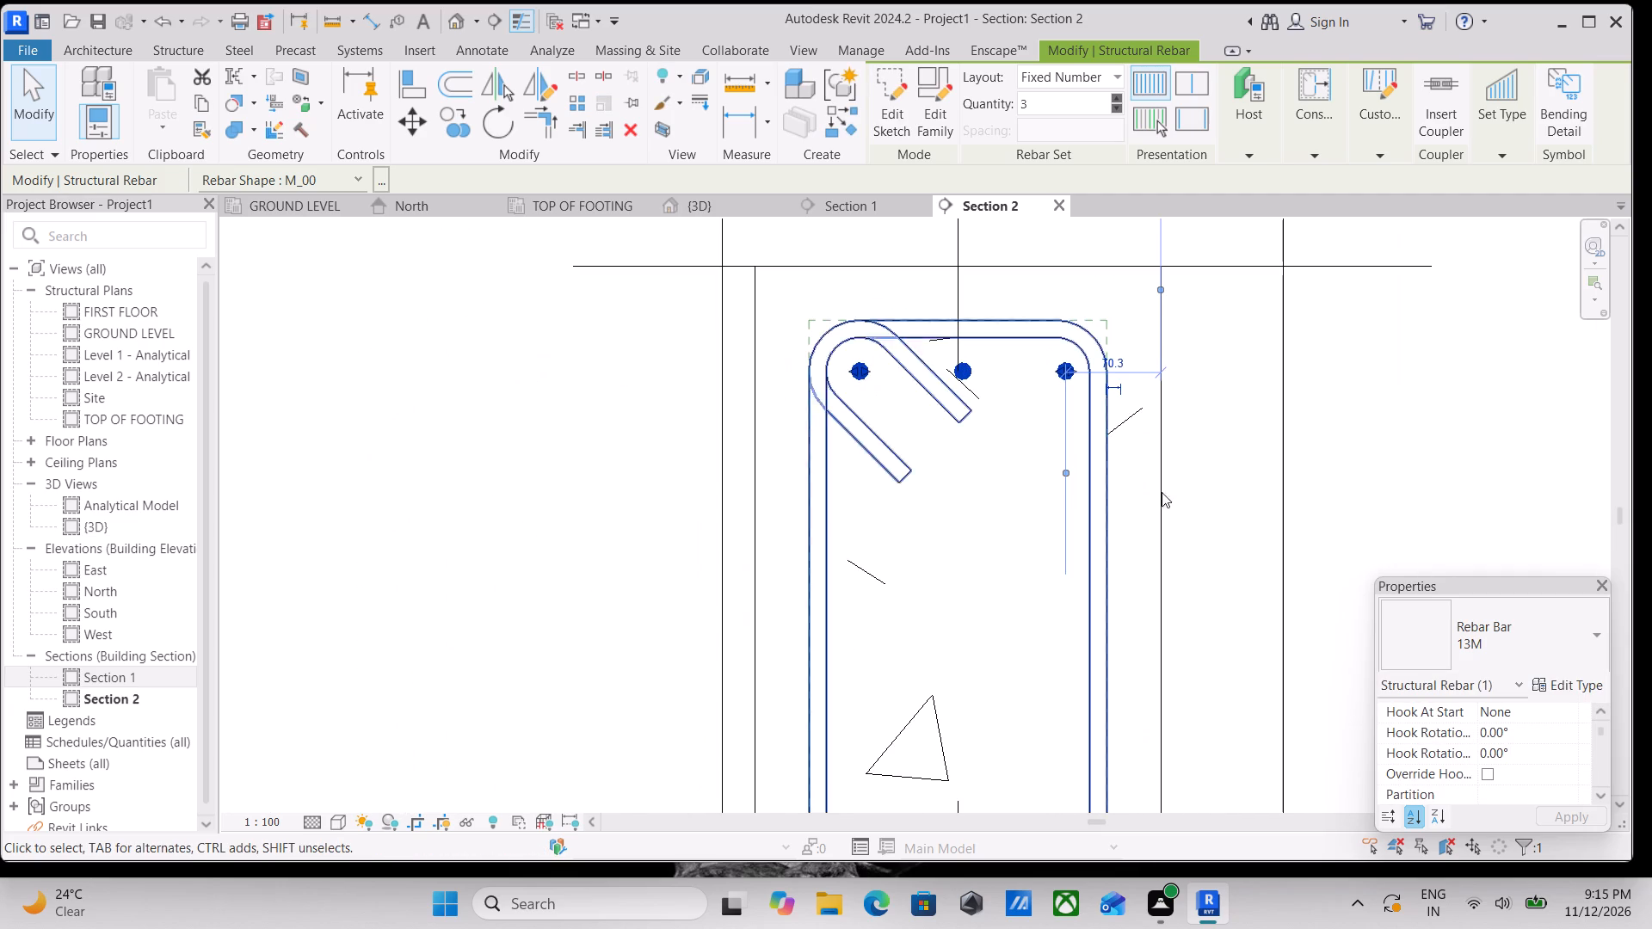
{"action": "scroll", "coordinate": [1649, 820], "scroll_direction": "down", "scroll_amount": 4}
{"action": "scroll", "coordinate": [1532, 763], "scroll_direction": "up", "scroll_amount": 2}
{"action": "scroll", "coordinate": [1532, 763], "scroll_direction": "down", "scroll_amount": 1}
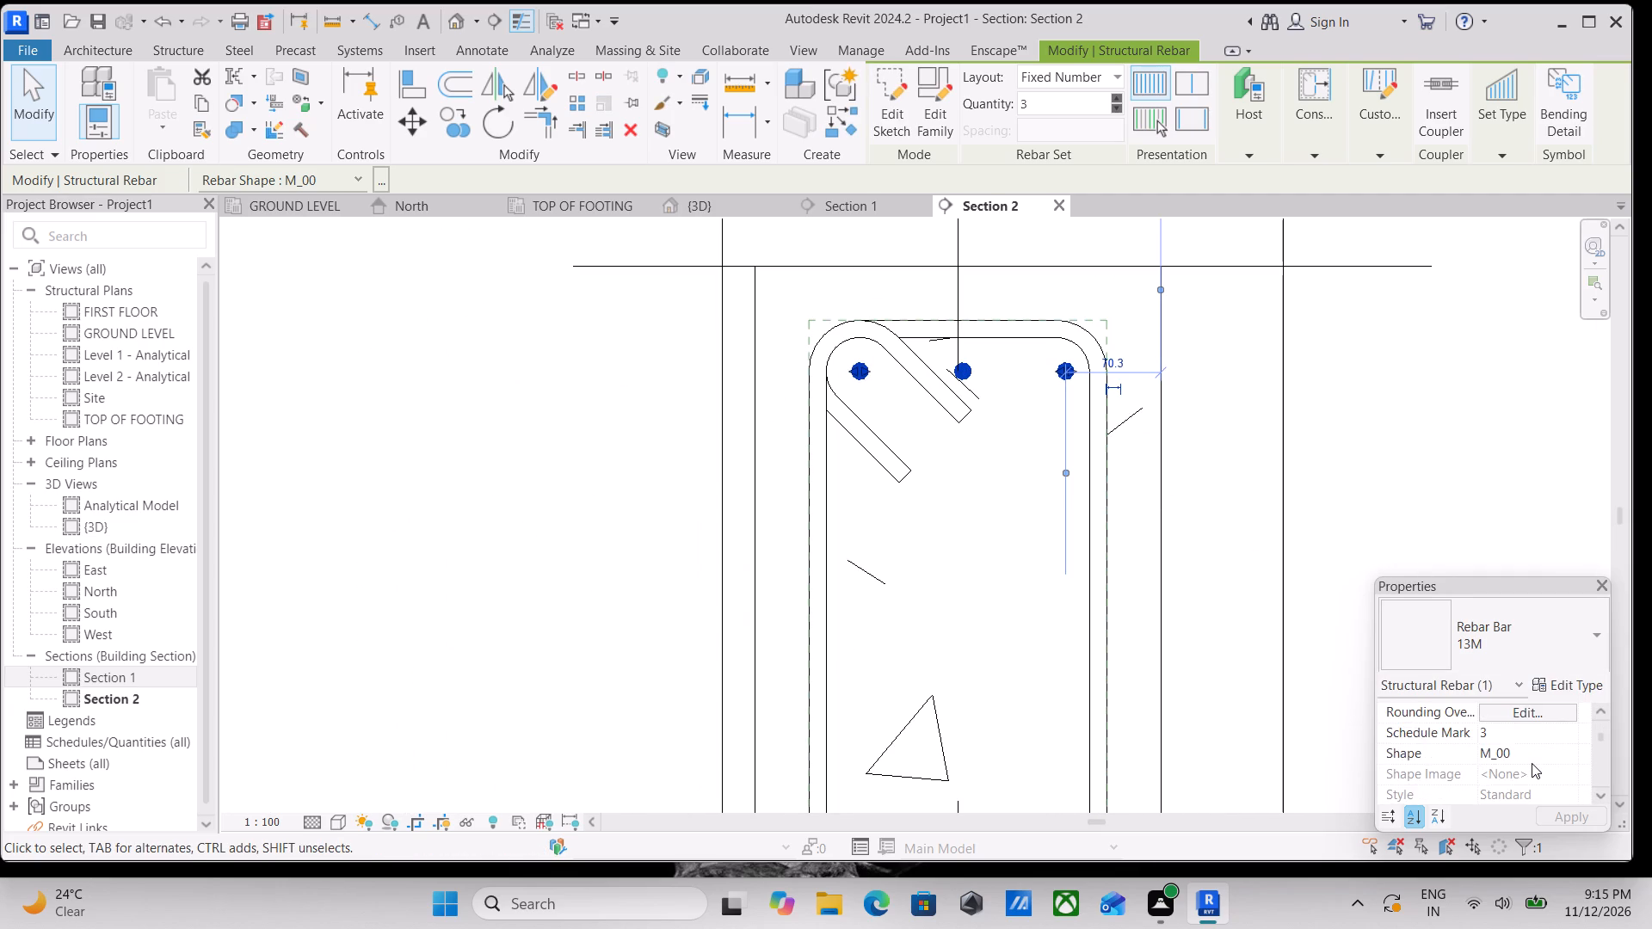
{"action": "scroll", "coordinate": [1532, 763], "scroll_direction": "down", "scroll_amount": 3}
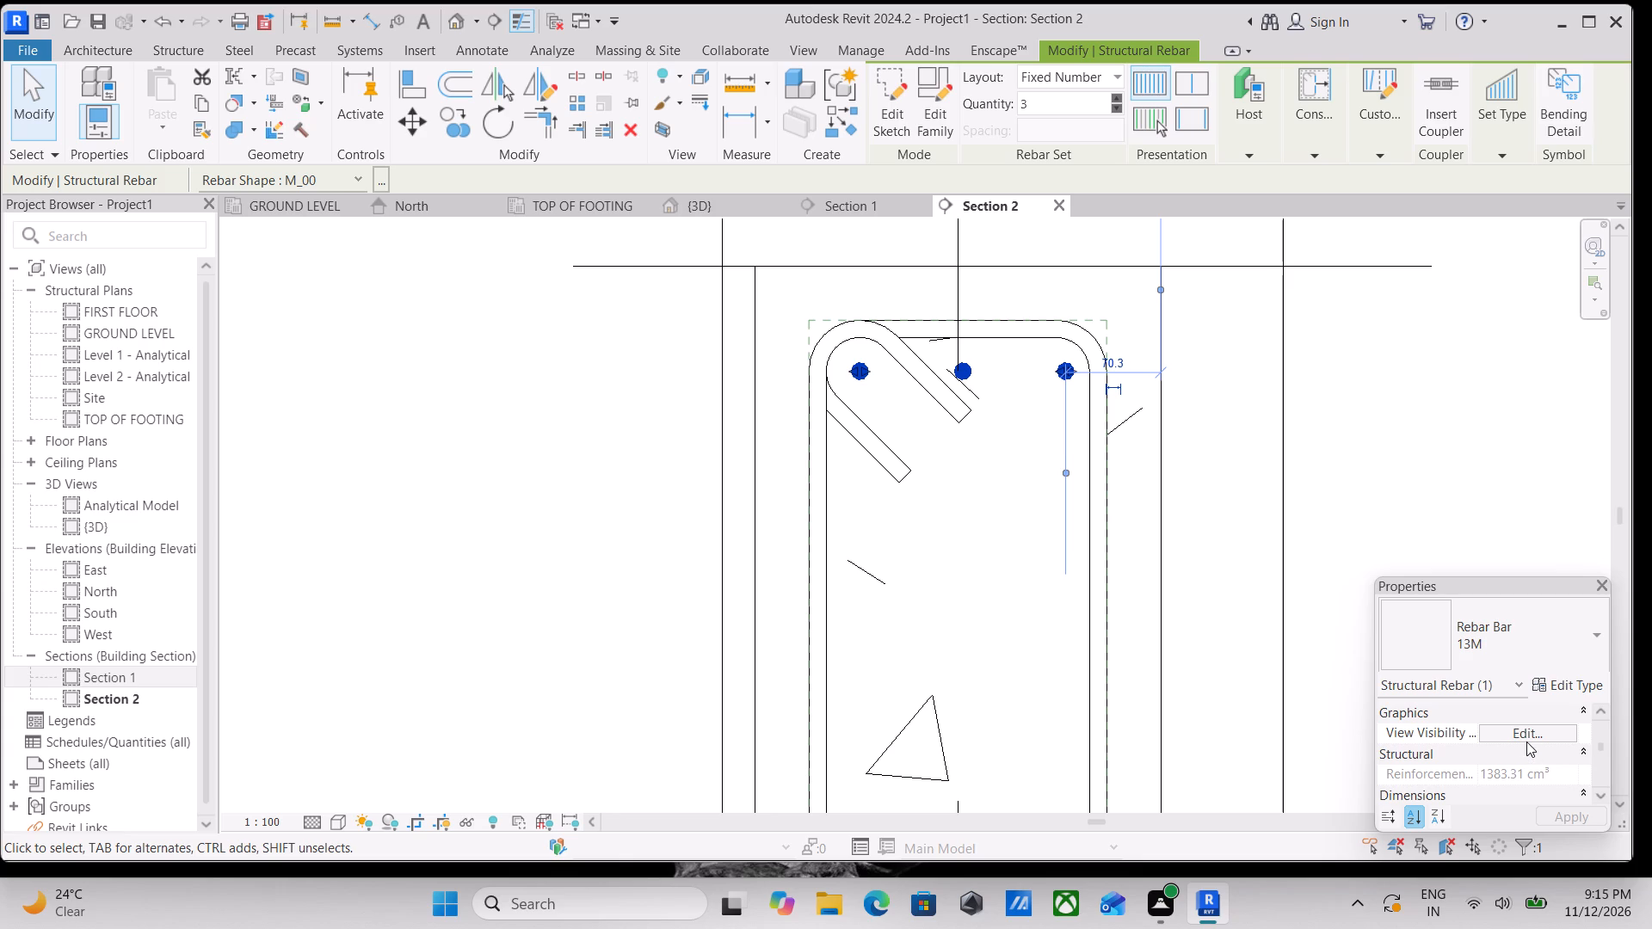
{"action": "left_click", "coordinate": [1526, 729]}
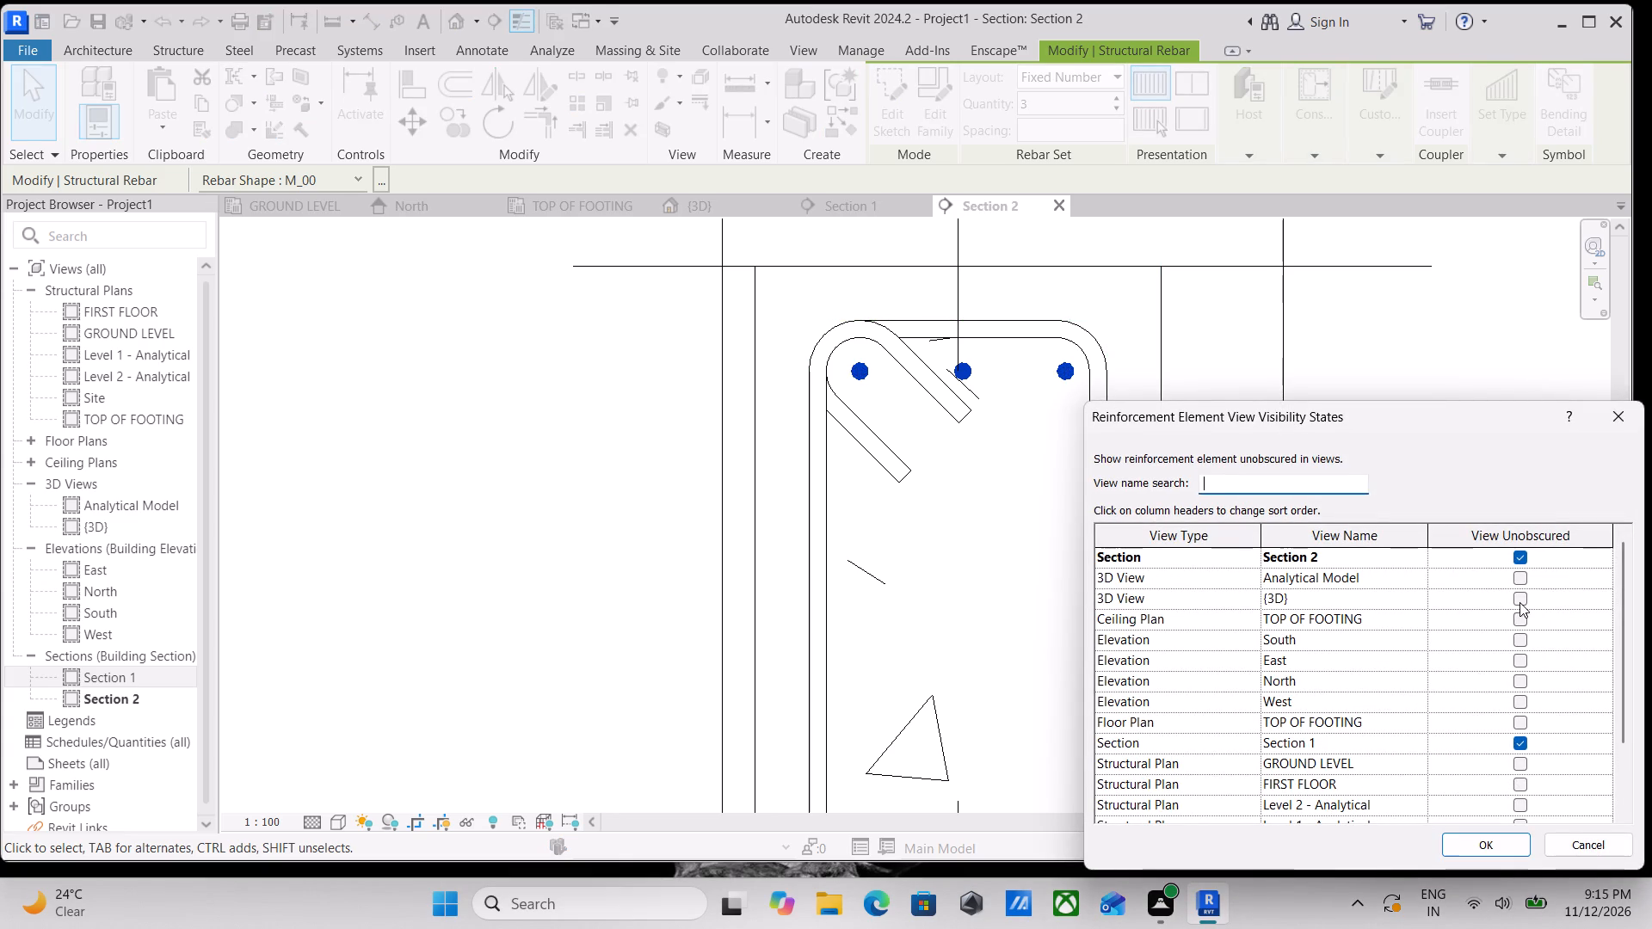
{"action": "left_click", "coordinate": [1518, 600]}
{"action": "left_click", "coordinate": [1469, 838]}
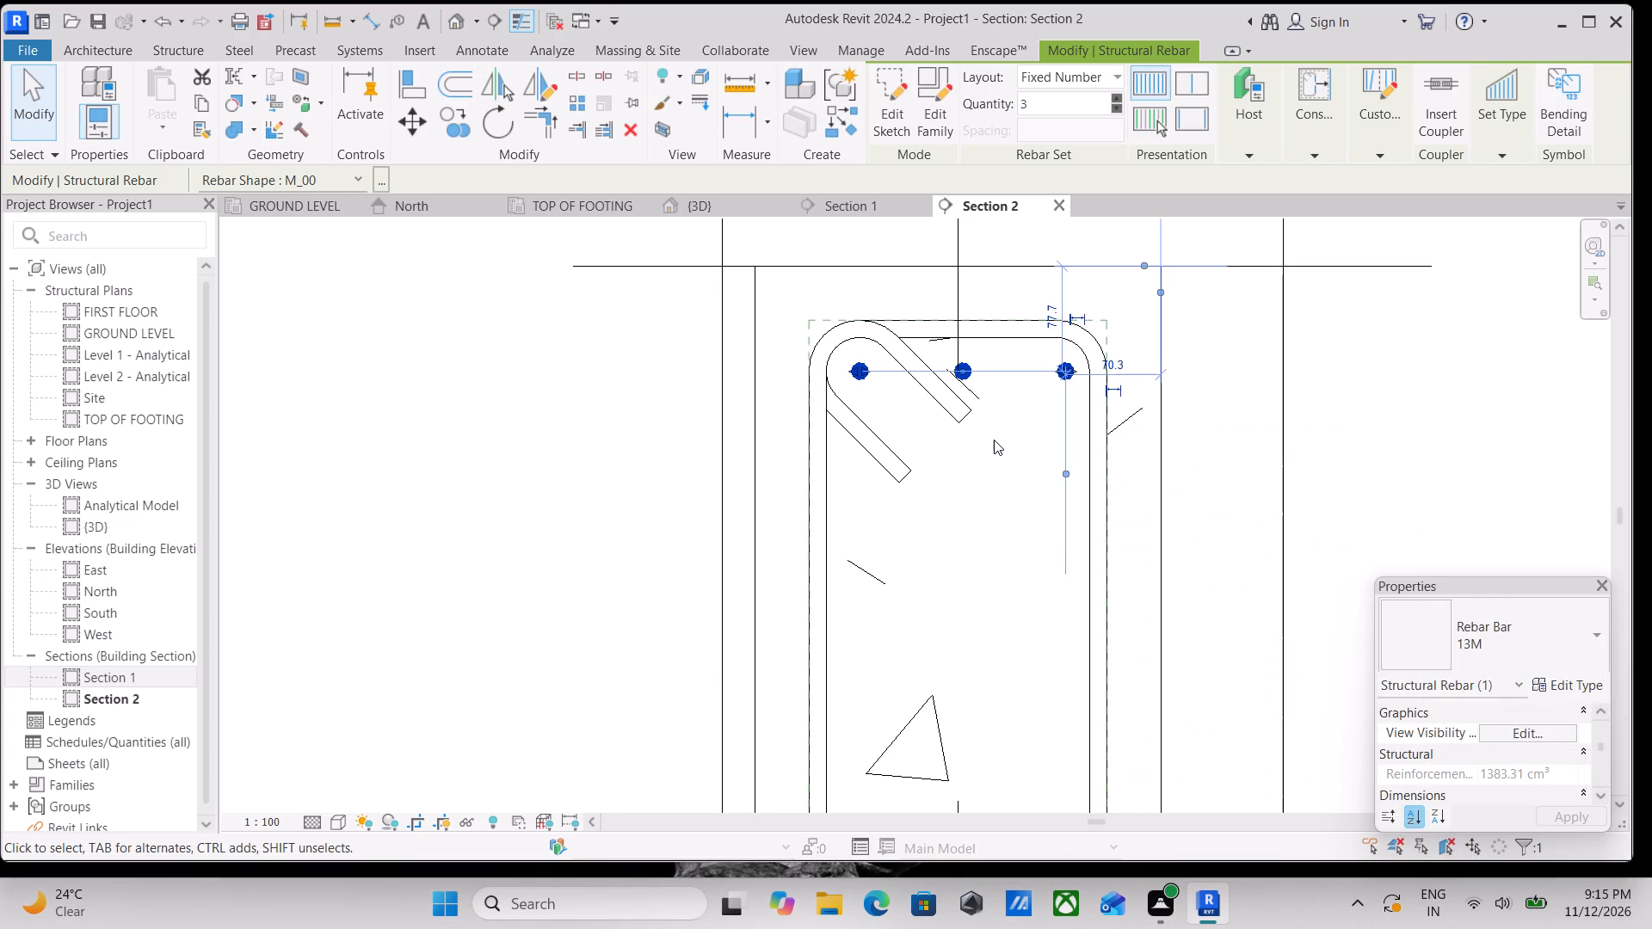
Copy the top three-bar set straight down to just above the stirrup's bottom leg, with multiple copies enabled.
{"action": "scroll", "coordinate": [994, 440], "scroll_direction": "up", "scroll_amount": 2}
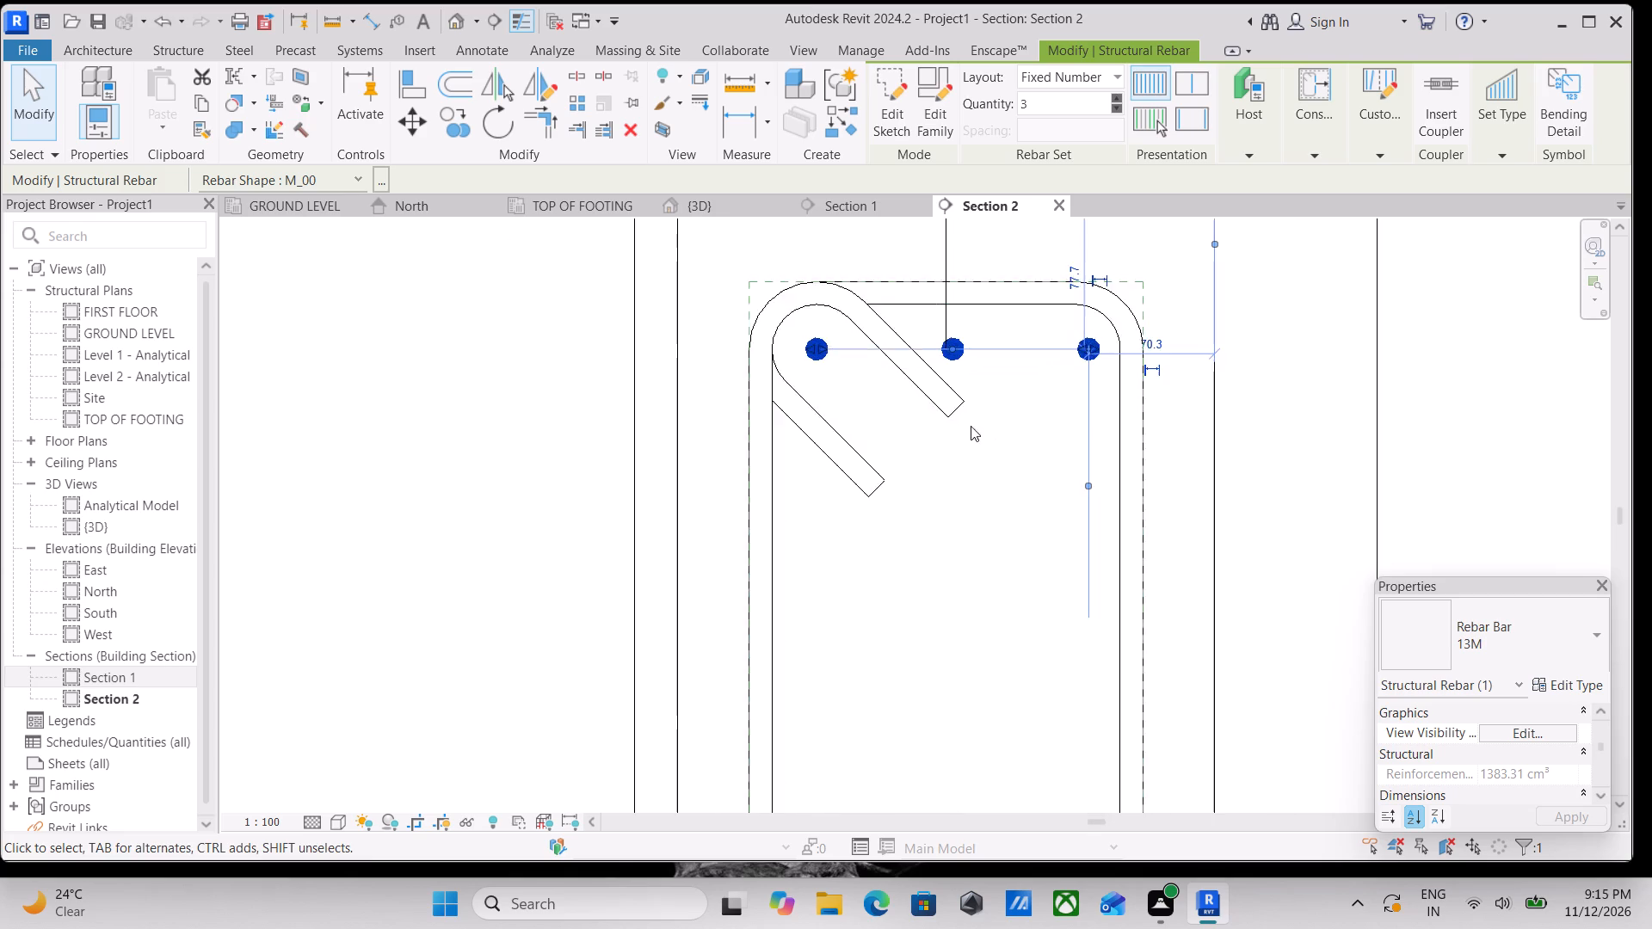
{"action": "middle_click_drag", "start_coordinate": [989, 468], "coordinate": [1023, 557]}
{"action": "type", "text": "CO"}
{"action": "scroll", "coordinate": [836, 428], "scroll_direction": "up", "scroll_amount": 4}
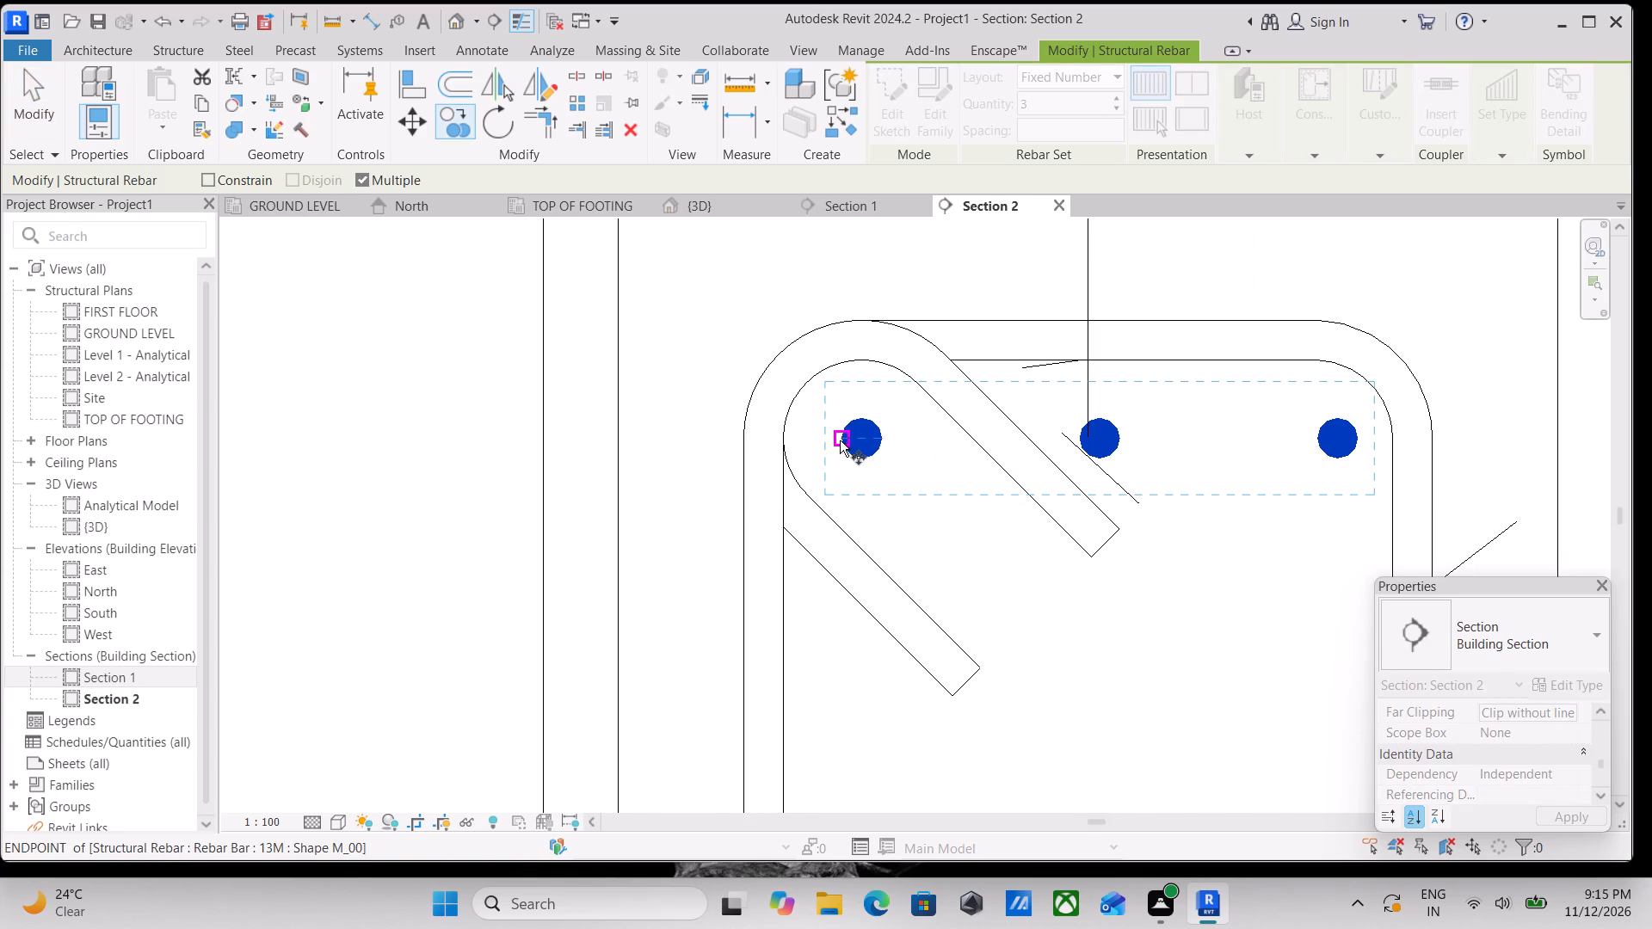
{"action": "left_click", "coordinate": [841, 436]}
{"action": "middle_click_drag", "start_coordinate": [819, 579], "coordinate": [875, 396]}
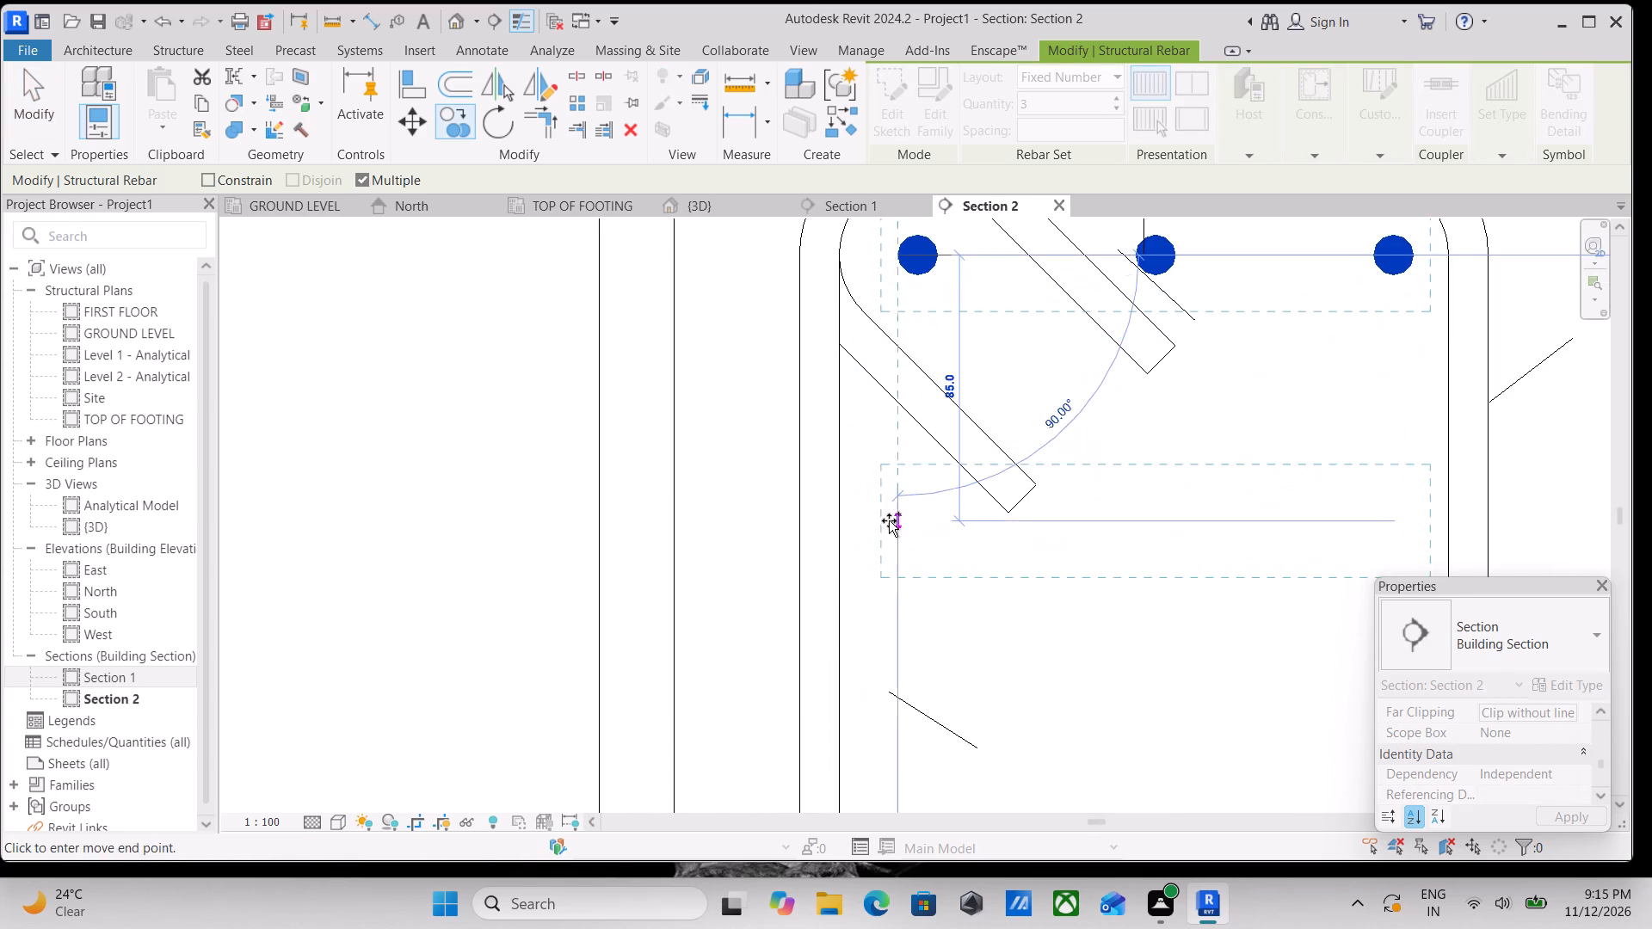
{"action": "scroll", "coordinate": [890, 521], "scroll_direction": "down", "scroll_amount": 1}
{"action": "middle_click_drag", "start_coordinate": [890, 521], "coordinate": [914, 417]}
{"action": "scroll", "coordinate": [915, 566], "scroll_direction": "down", "scroll_amount": 2}
{"action": "middle_click_drag", "start_coordinate": [915, 567], "coordinate": [979, 387]}
{"action": "middle_click_drag", "start_coordinate": [979, 619], "coordinate": [988, 562]}
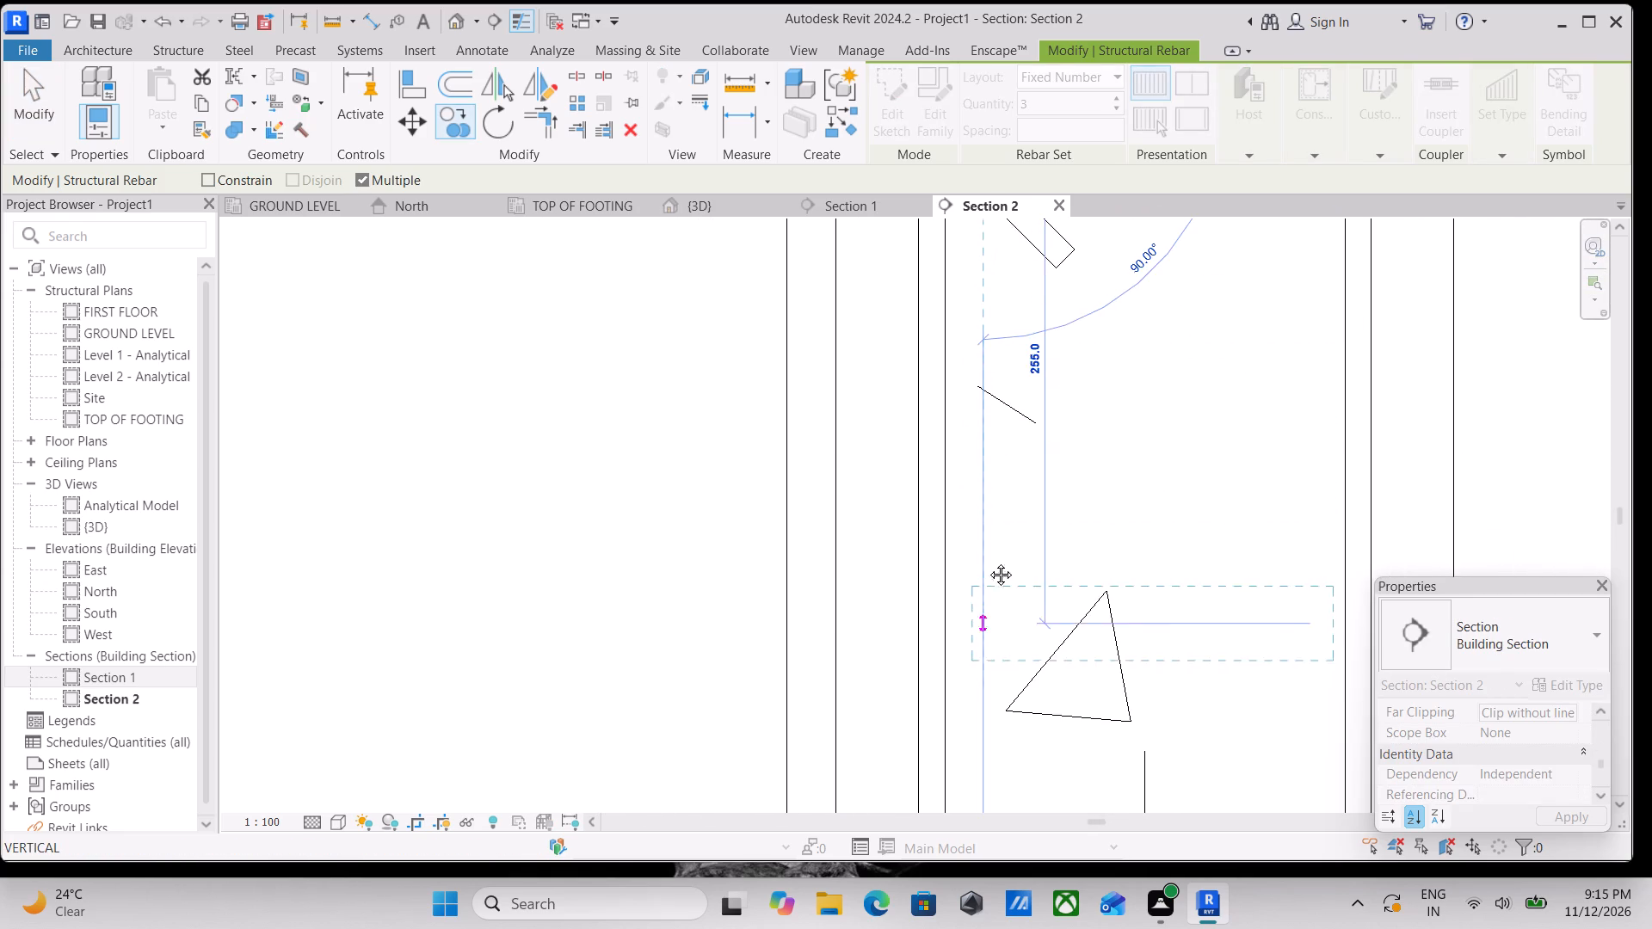
{"action": "middle_click_drag", "start_coordinate": [988, 562], "coordinate": [1029, 410]}
{"action": "scroll", "coordinate": [1050, 637], "scroll_direction": "down", "scroll_amount": 1}
{"action": "middle_click_drag", "start_coordinate": [1046, 637], "coordinate": [1074, 406]}
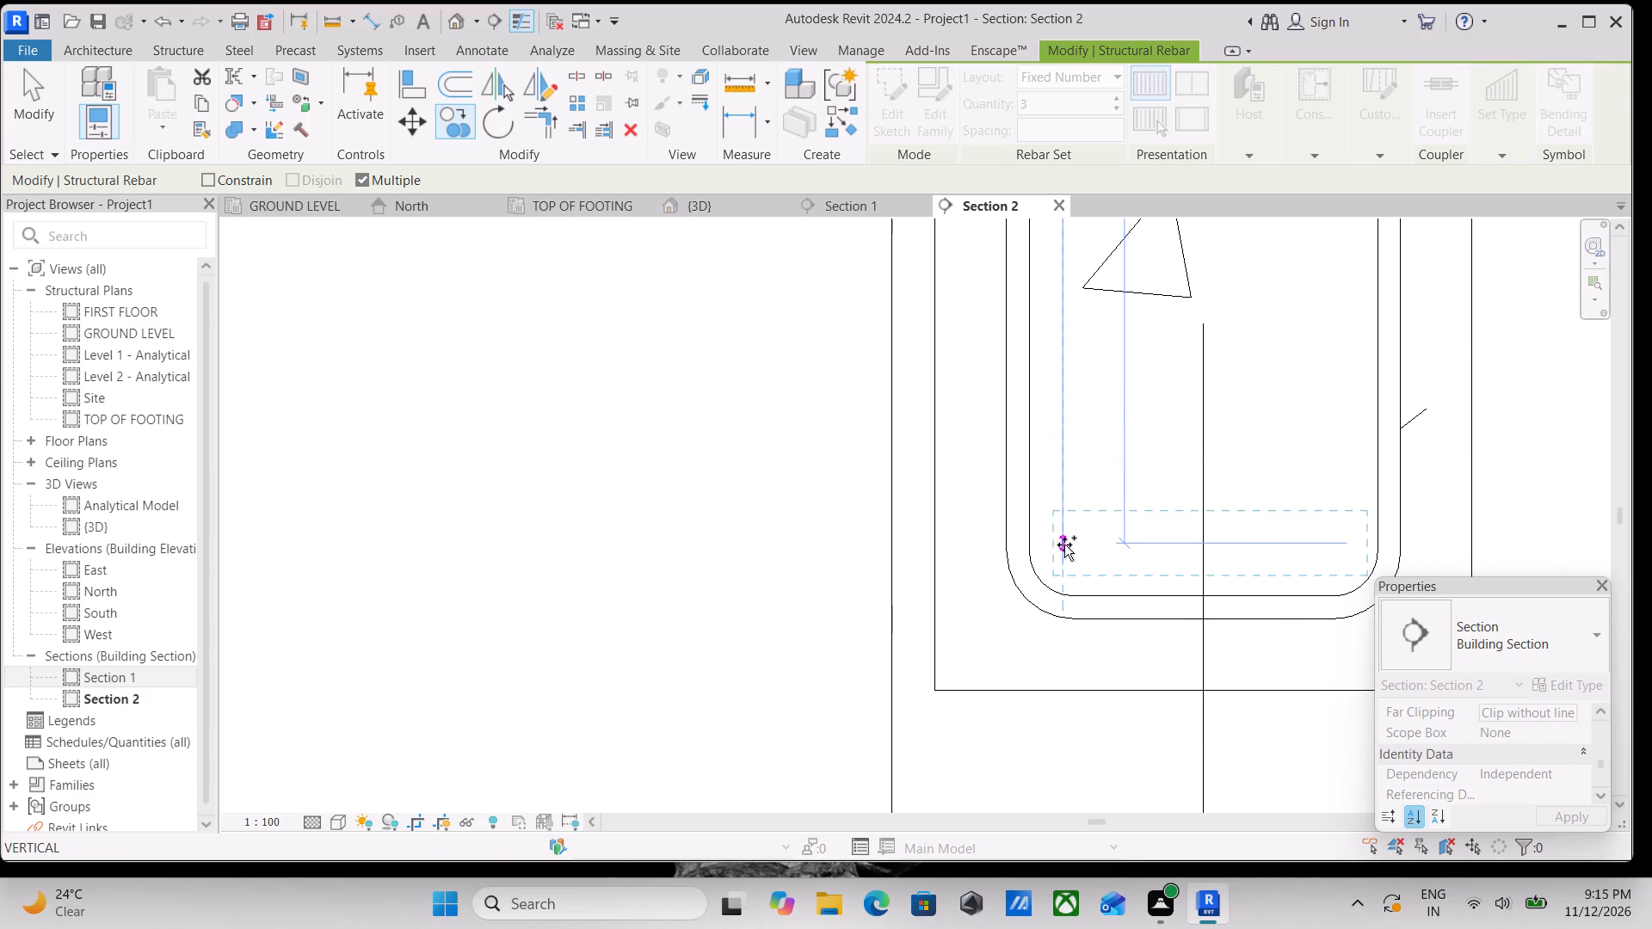
{"action": "left_click", "coordinate": [1064, 544]}
Place another copy of the three-bar set vertically above the bottom row, in the lower half of the stirrup.
{"action": "scroll", "coordinate": [1064, 544], "scroll_direction": "down", "scroll_amount": 1}
{"action": "middle_click_drag", "start_coordinate": [1064, 544], "coordinate": [1057, 586]}
{"action": "middle_click_drag", "start_coordinate": [1047, 401], "coordinate": [1046, 467]}
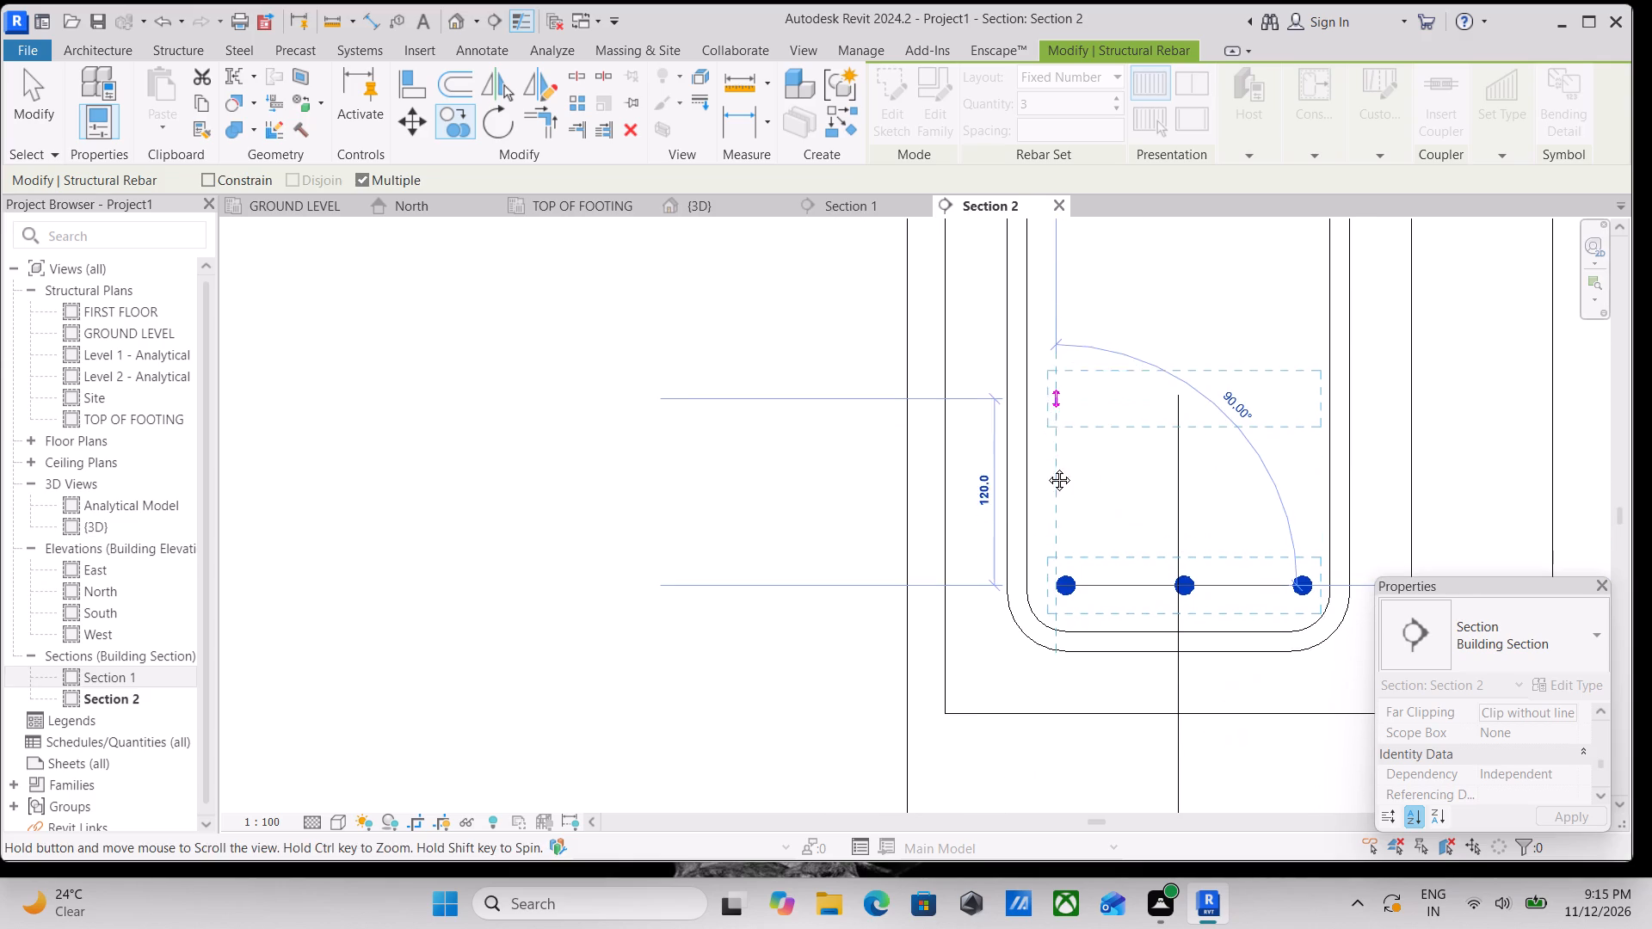
{"action": "middle_click_drag", "start_coordinate": [1046, 467], "coordinate": [1047, 501]}
{"action": "scroll", "coordinate": [1046, 462], "scroll_direction": "down", "scroll_amount": 1}
{"action": "middle_click_drag", "start_coordinate": [1046, 462], "coordinate": [1063, 587]}
{"action": "scroll", "coordinate": [1065, 562], "scroll_direction": "down", "scroll_amount": 4}
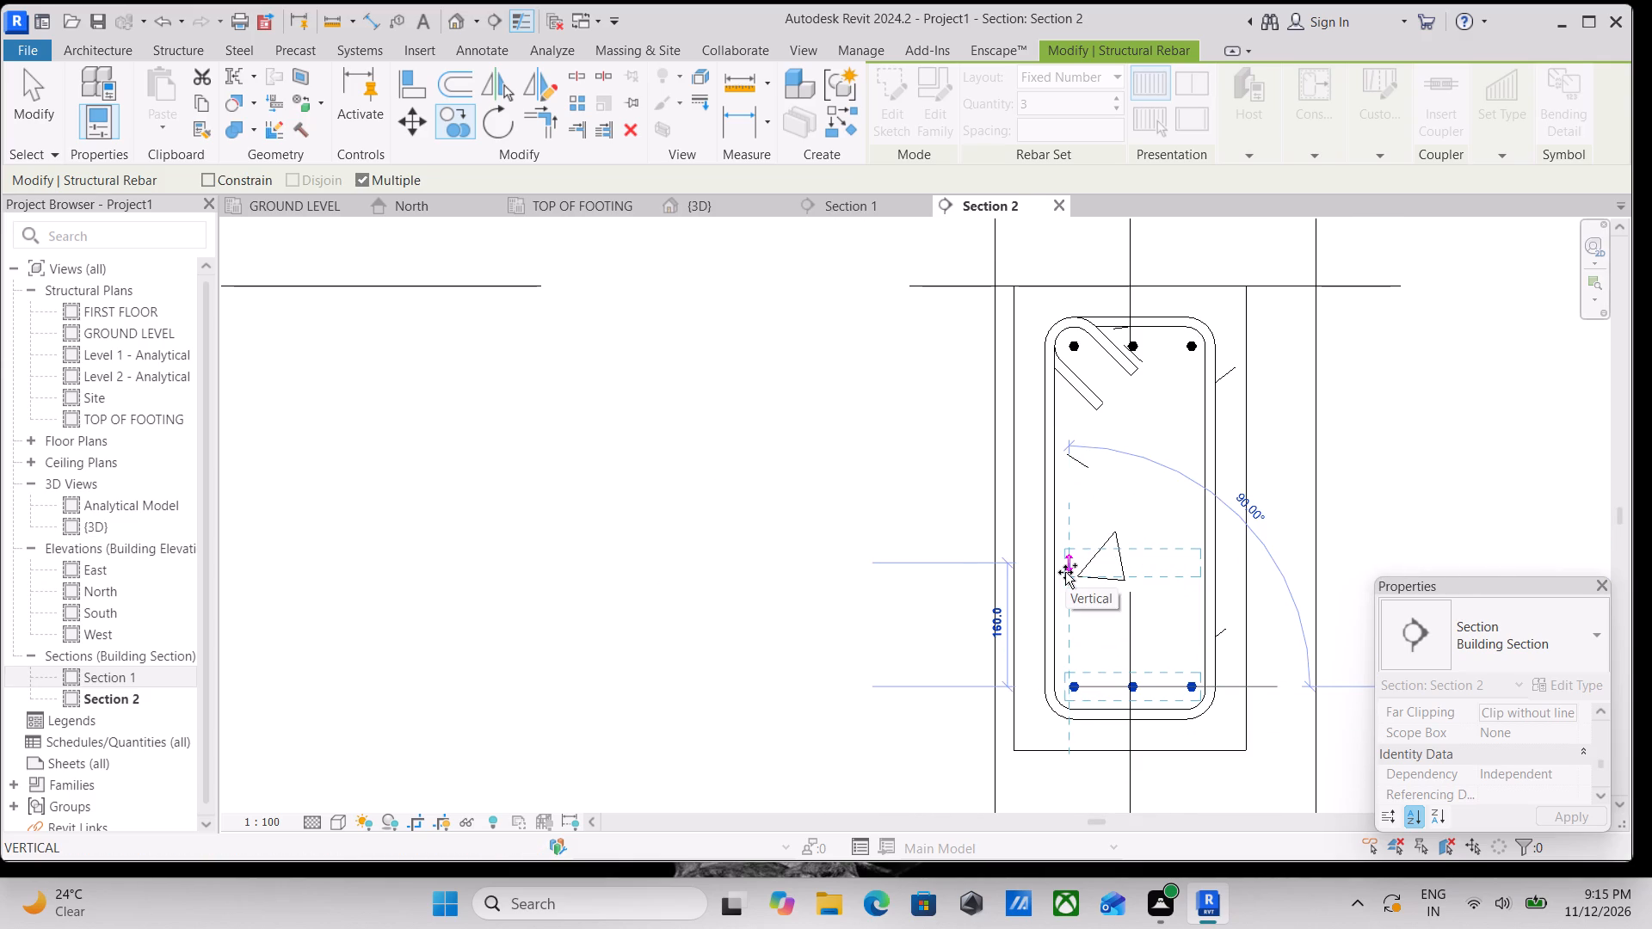
{"action": "left_click", "coordinate": [1065, 572]}
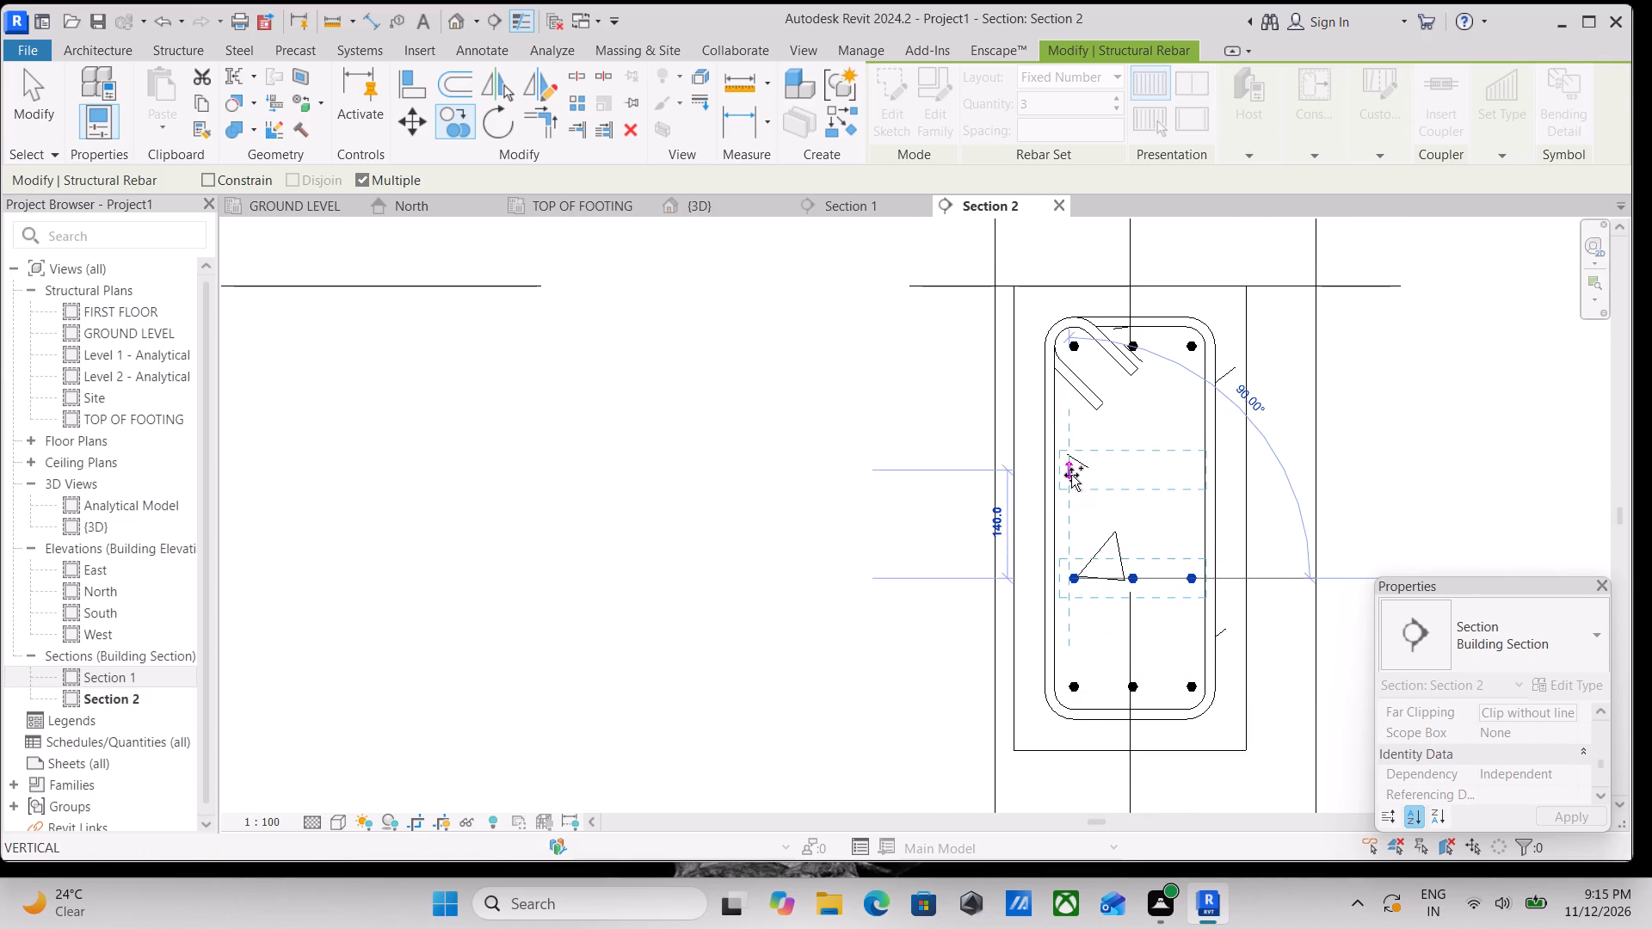
Place another copy of the three-bar set about 160 mm above the lower-middle row, in the stirrup's upper half, and finish copying.
{"action": "left_click", "coordinate": [1070, 460]}
{"action": "scroll", "coordinate": [1070, 460], "scroll_direction": "down", "scroll_amount": 2}
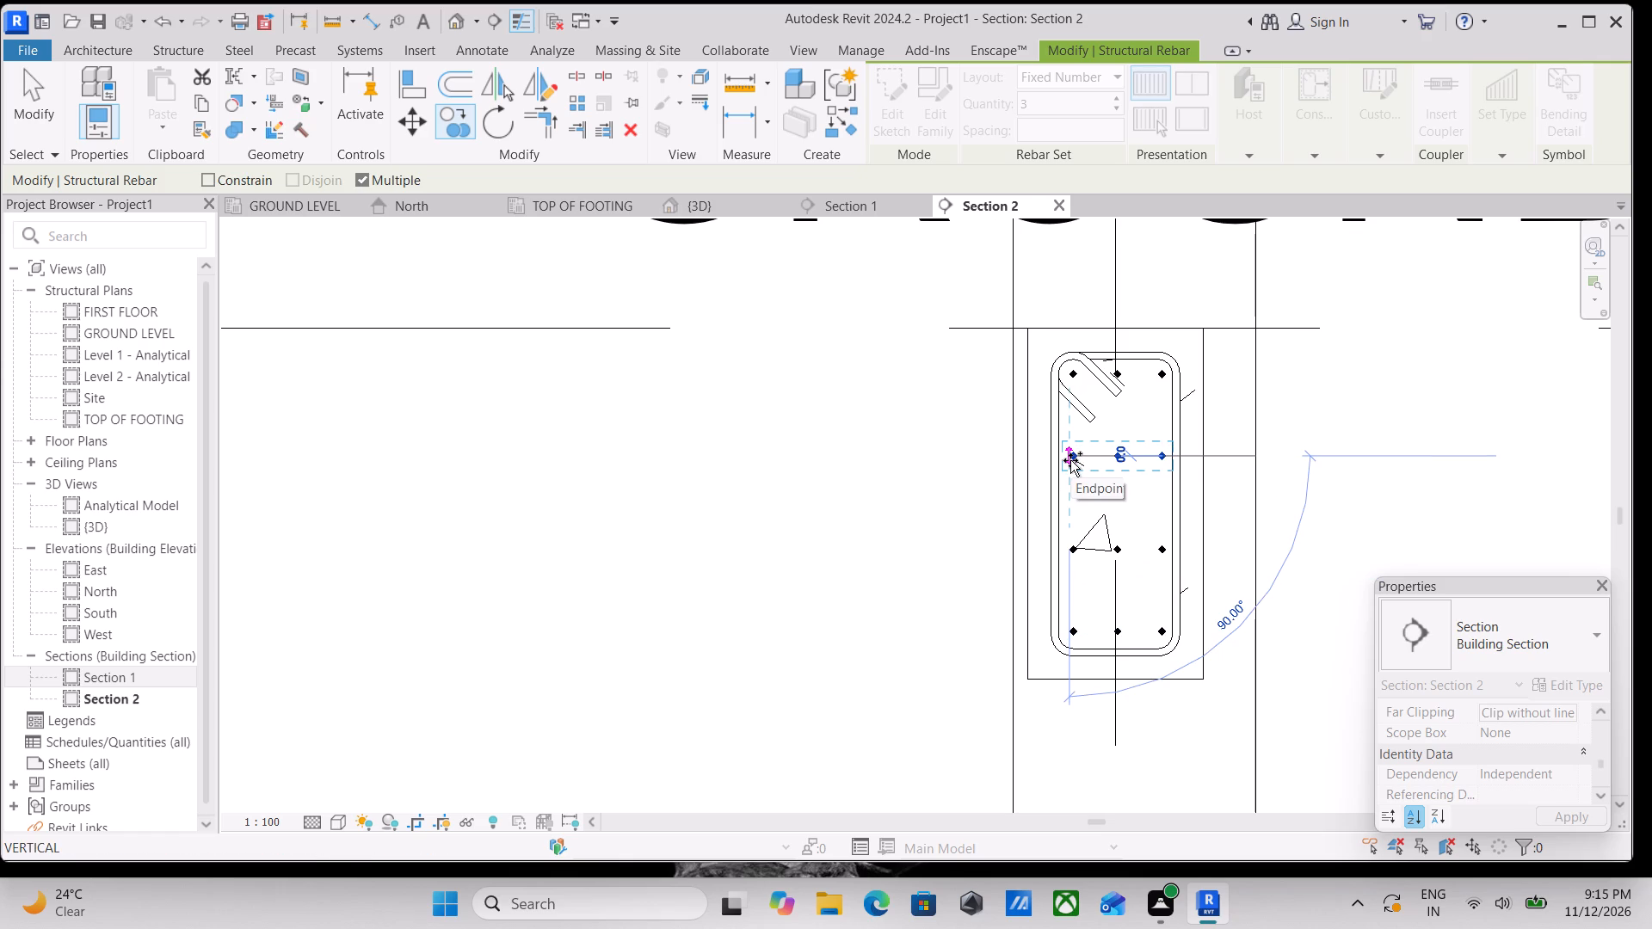
{"action": "scroll", "coordinate": [1070, 460], "scroll_direction": "up", "scroll_amount": 2}
{"action": "key", "text": "Escape"}
{"action": "key", "text": "Escape"}
{"action": "key", "text": "Escape"}
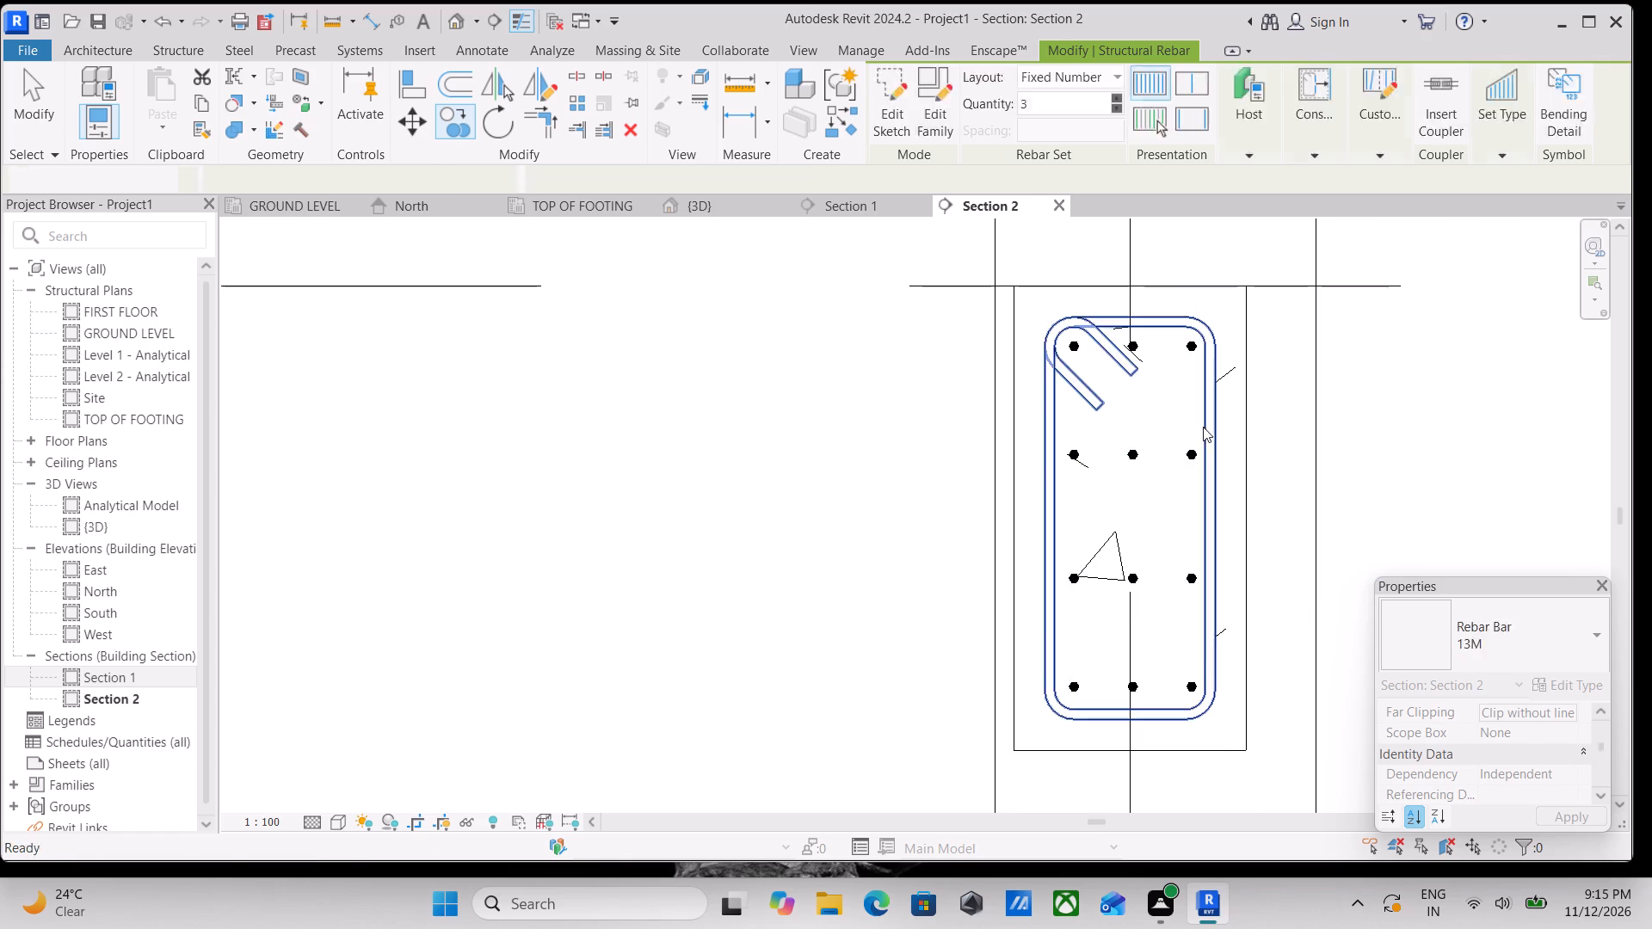
Set the stirrup to show unobscured in the {3D} view through its view visibility states.
{"action": "left_click", "coordinate": [1208, 415]}
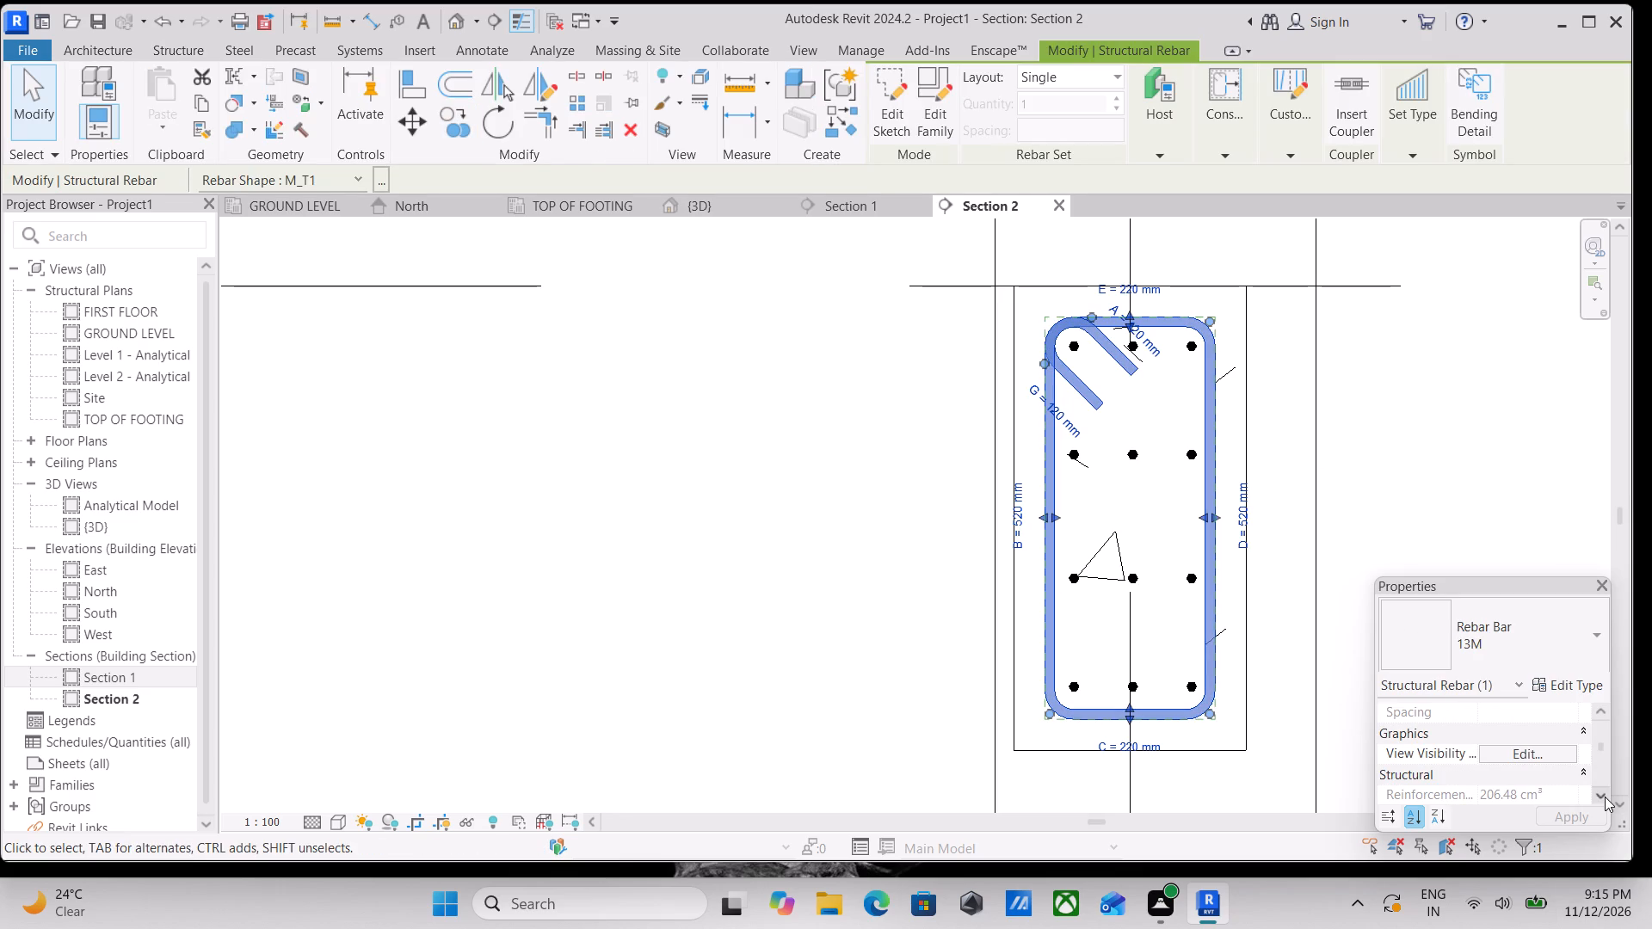
{"action": "left_click", "coordinate": [1530, 751]}
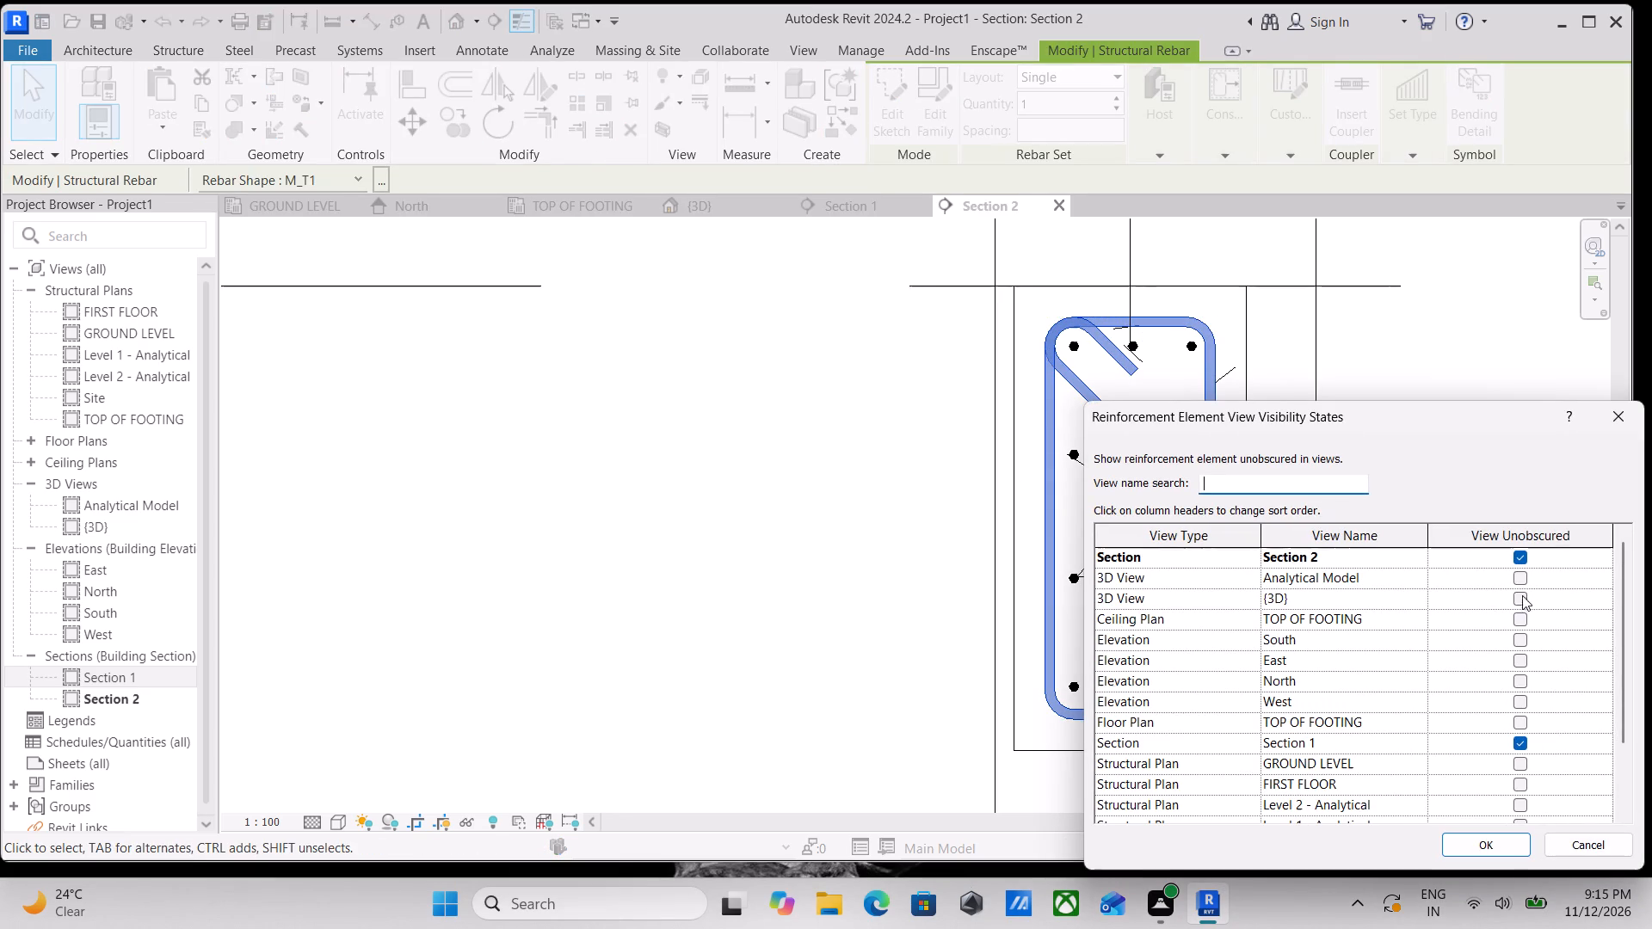
{"action": "left_click", "coordinate": [1519, 599]}
{"action": "left_click", "coordinate": [1487, 849]}
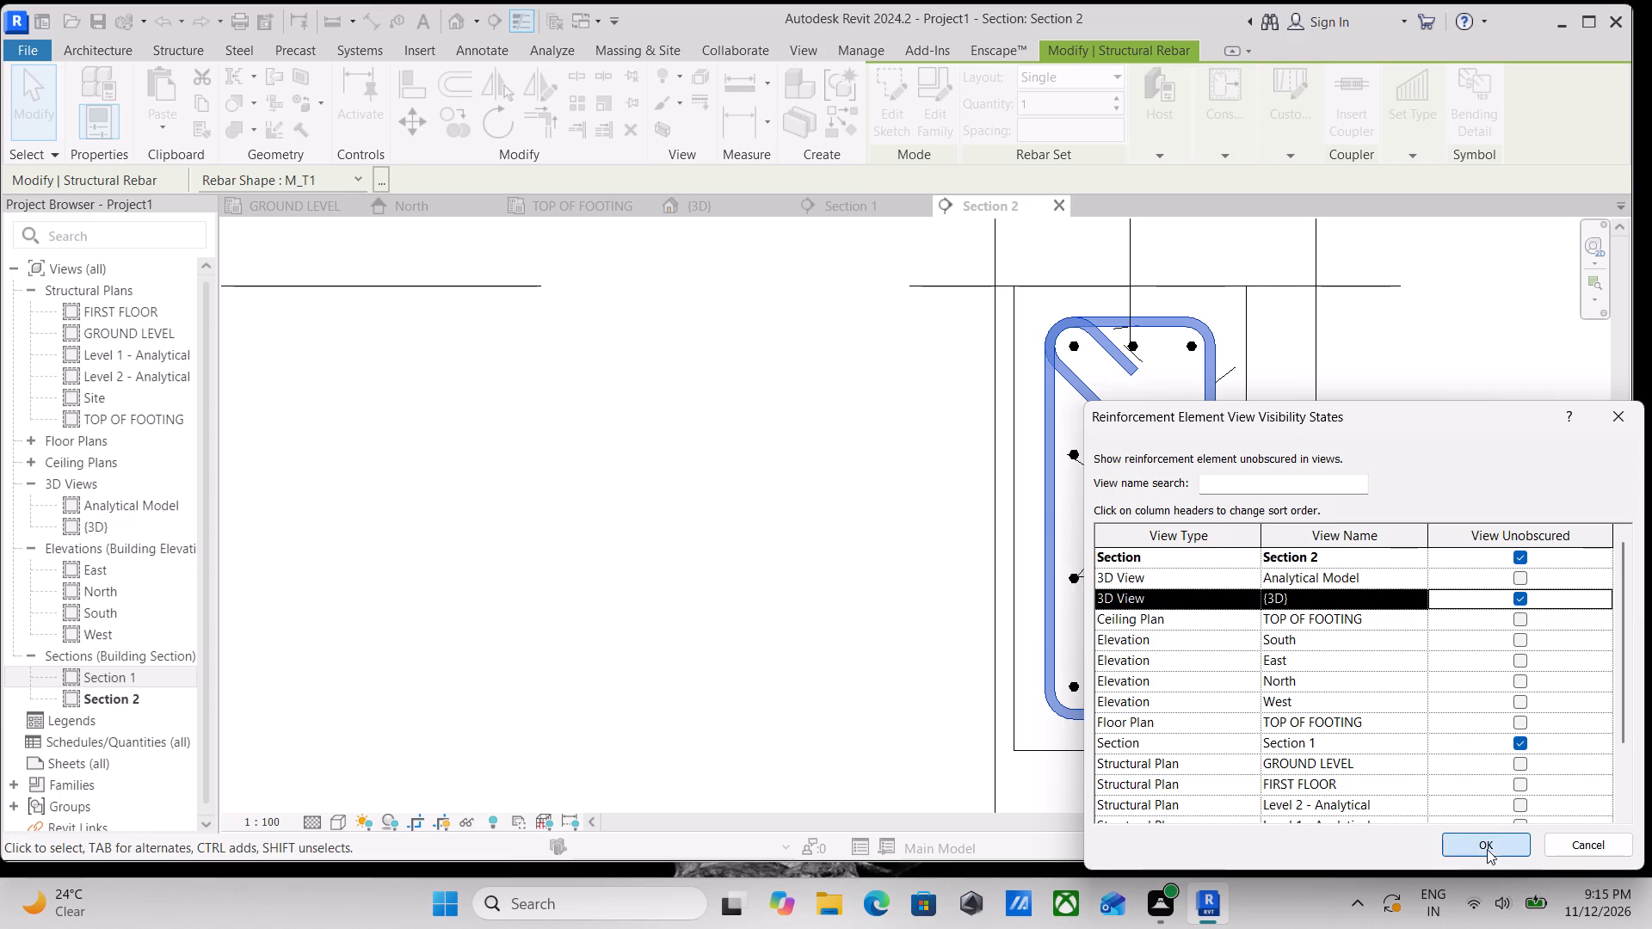
Check the view visibility states of the copied three-bar rows, working through the lower-middle, upper-middle and bottom sets.
{"action": "scroll", "coordinate": [1132, 546], "scroll_direction": "up", "scroll_amount": 2}
{"action": "left_click", "coordinate": [1139, 584]}
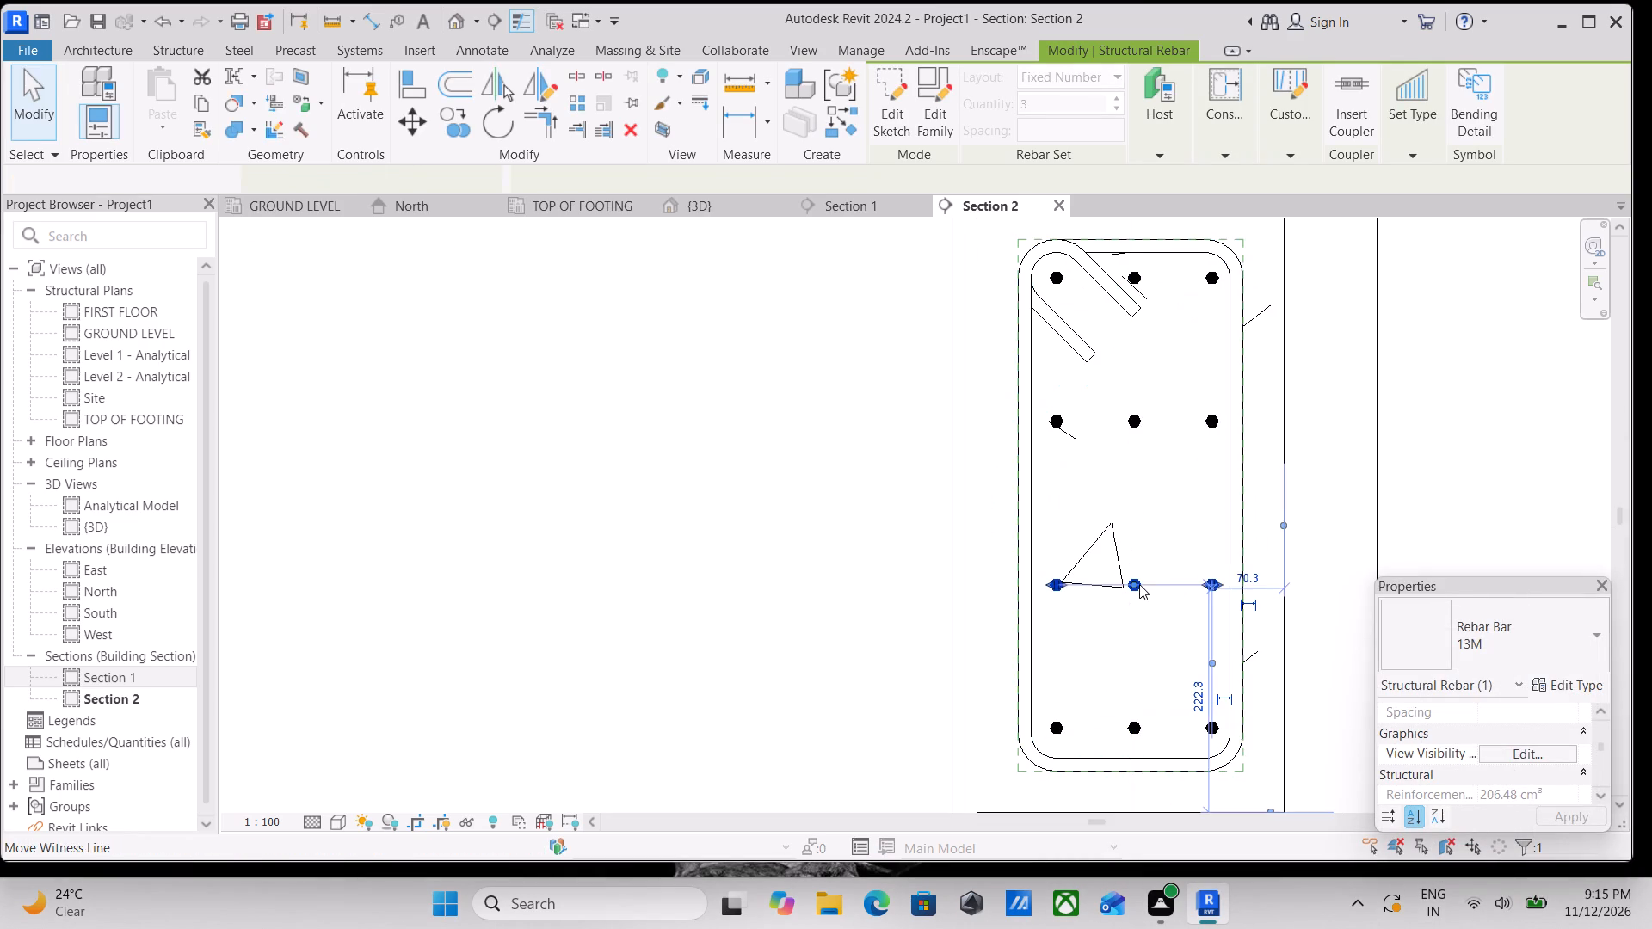
{"action": "left_click", "coordinate": [1538, 732]}
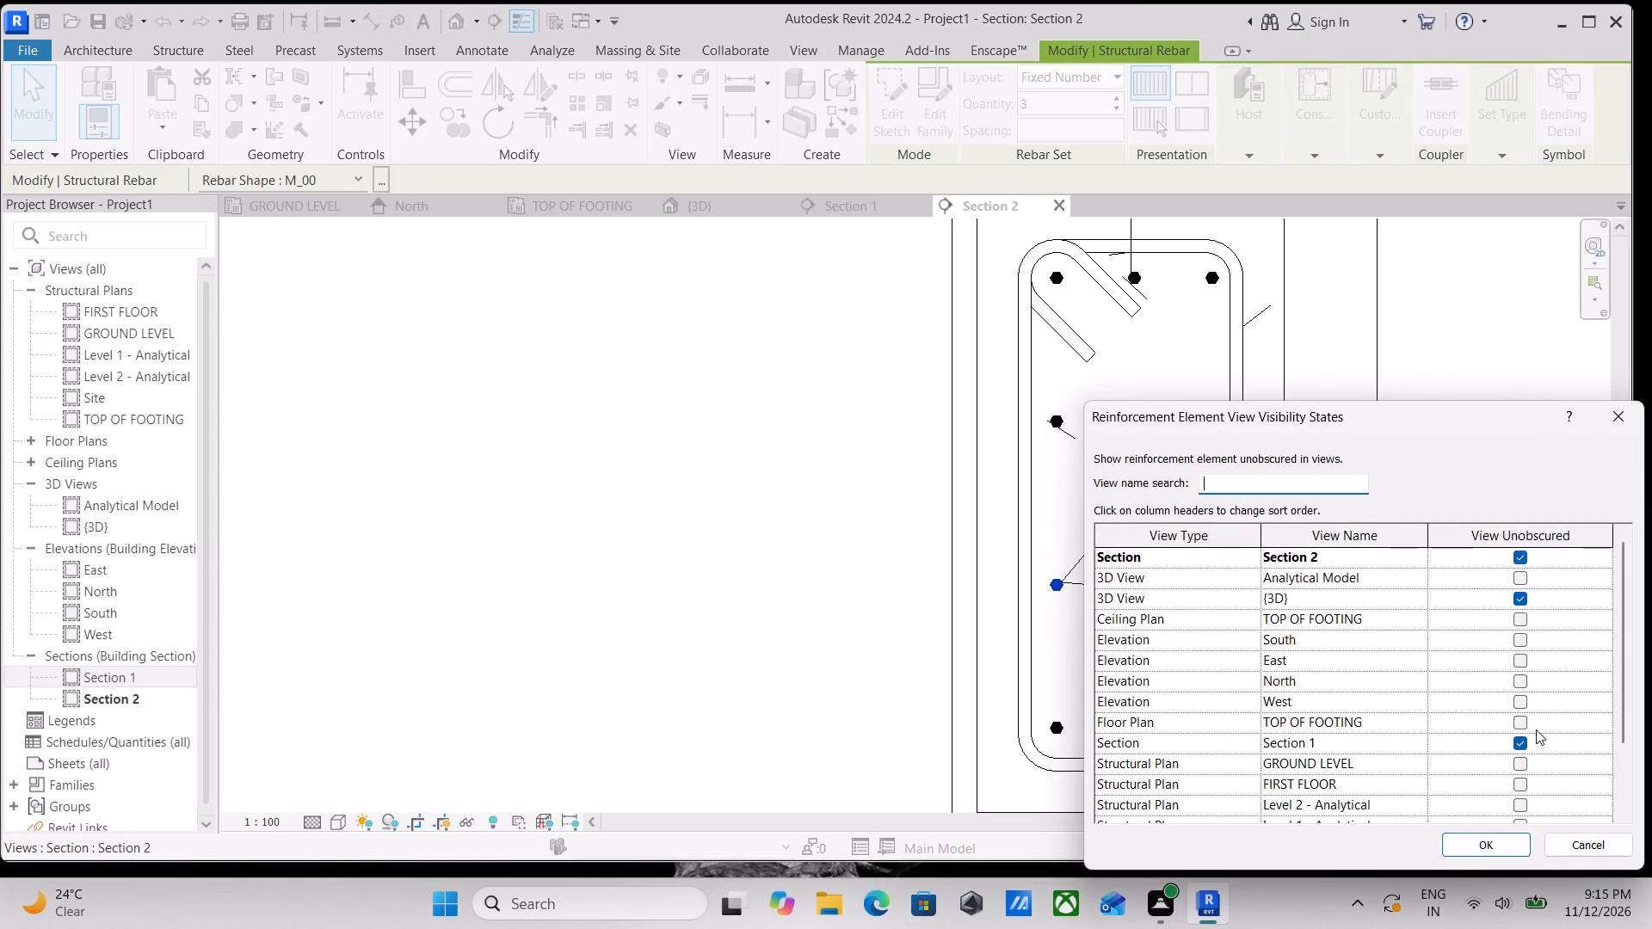
{"action": "left_click", "coordinate": [1478, 844]}
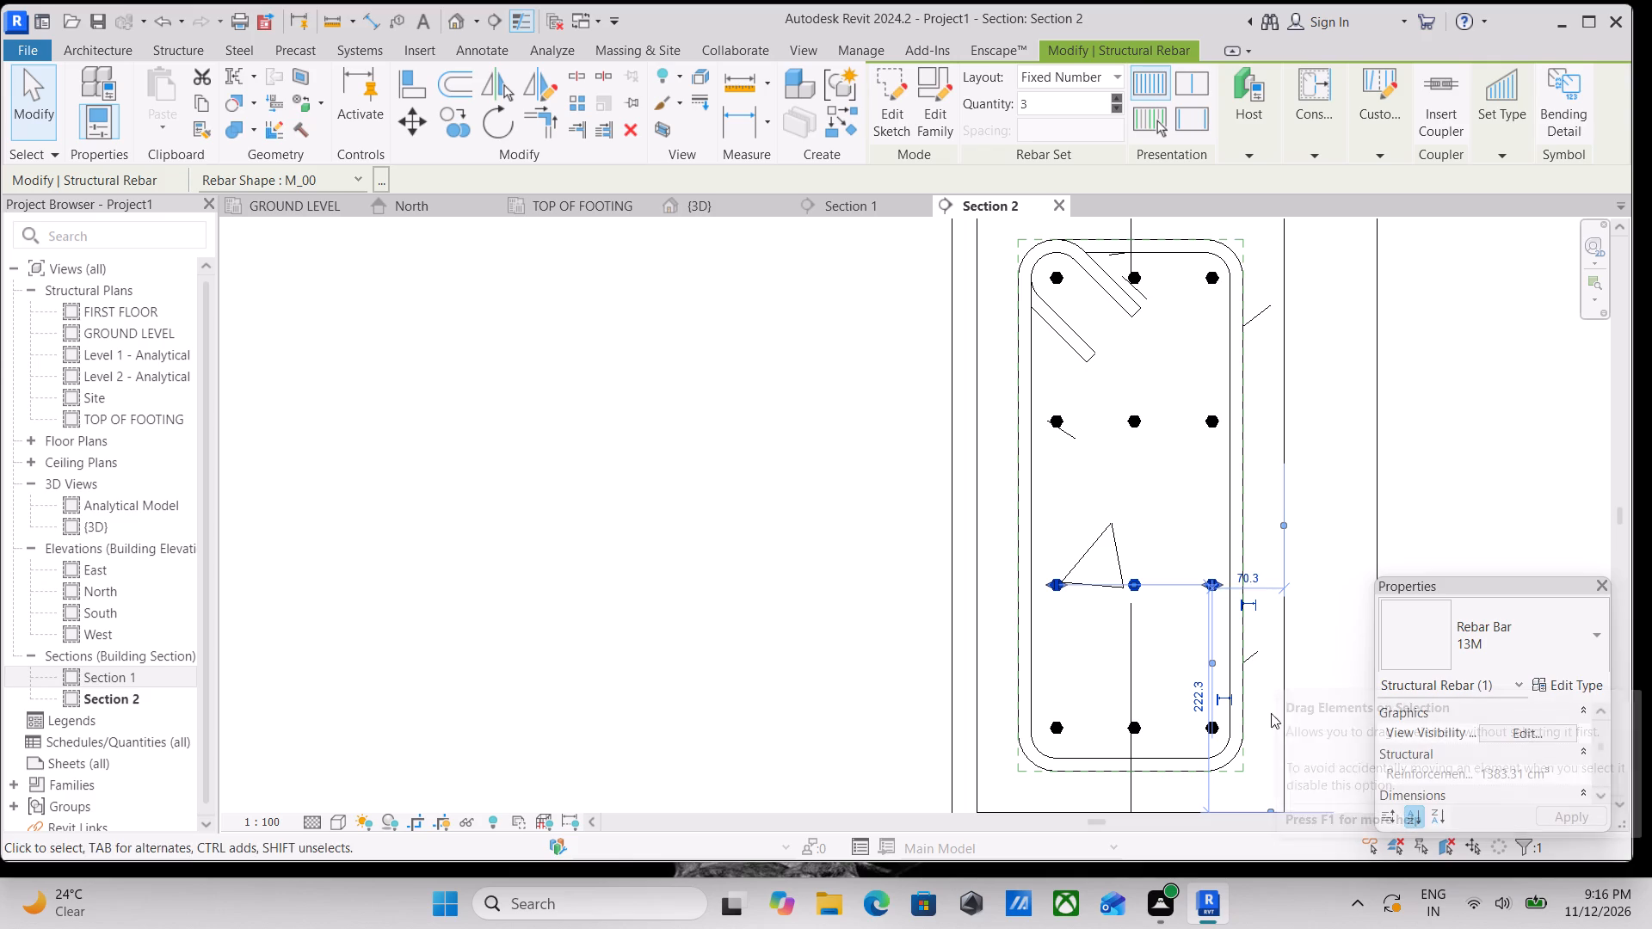
{"action": "left_click", "coordinate": [1140, 429]}
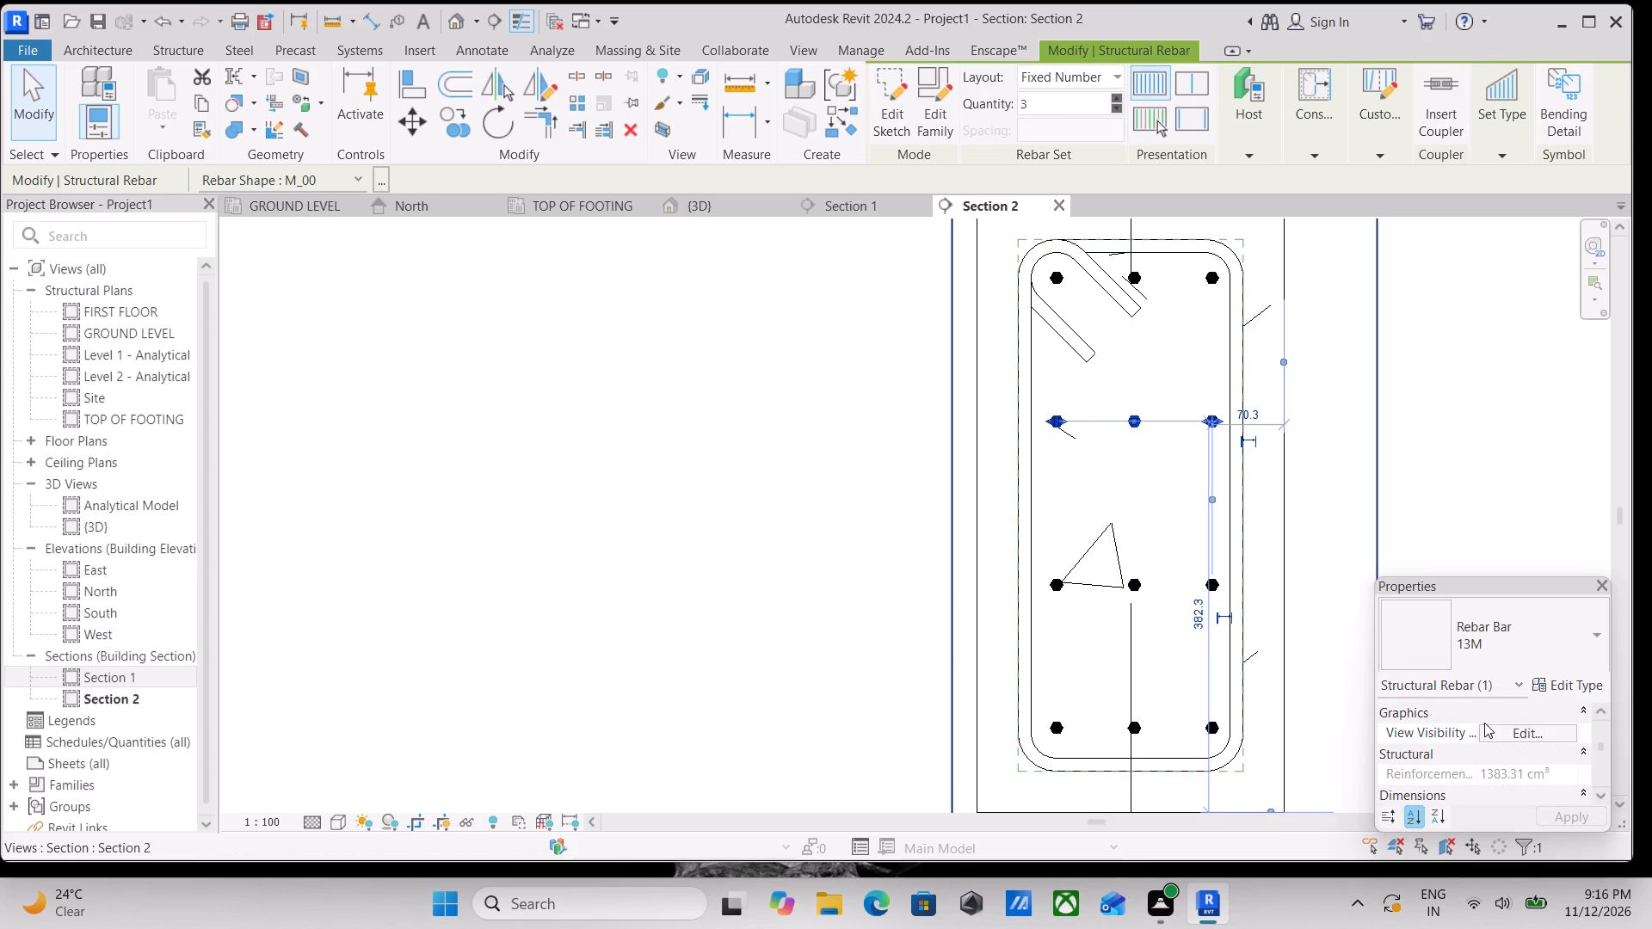
{"action": "left_click", "coordinate": [1544, 729]}
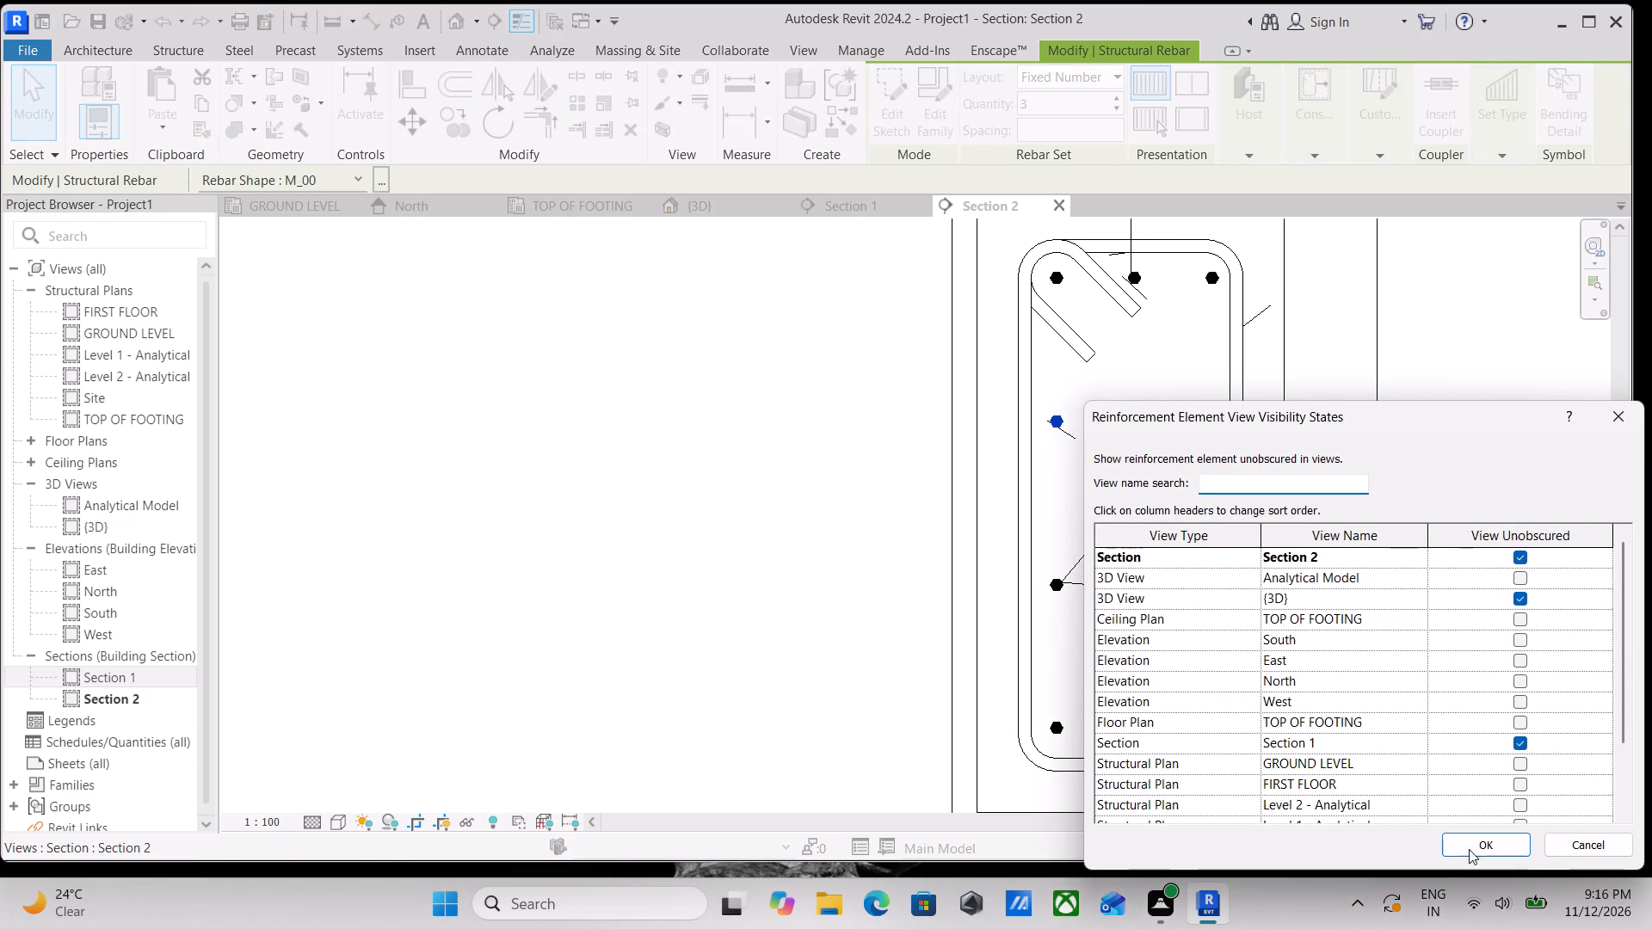
{"action": "left_click", "coordinate": [1470, 852]}
{"action": "scroll", "coordinate": [1470, 852], "scroll_direction": "down", "scroll_amount": 2}
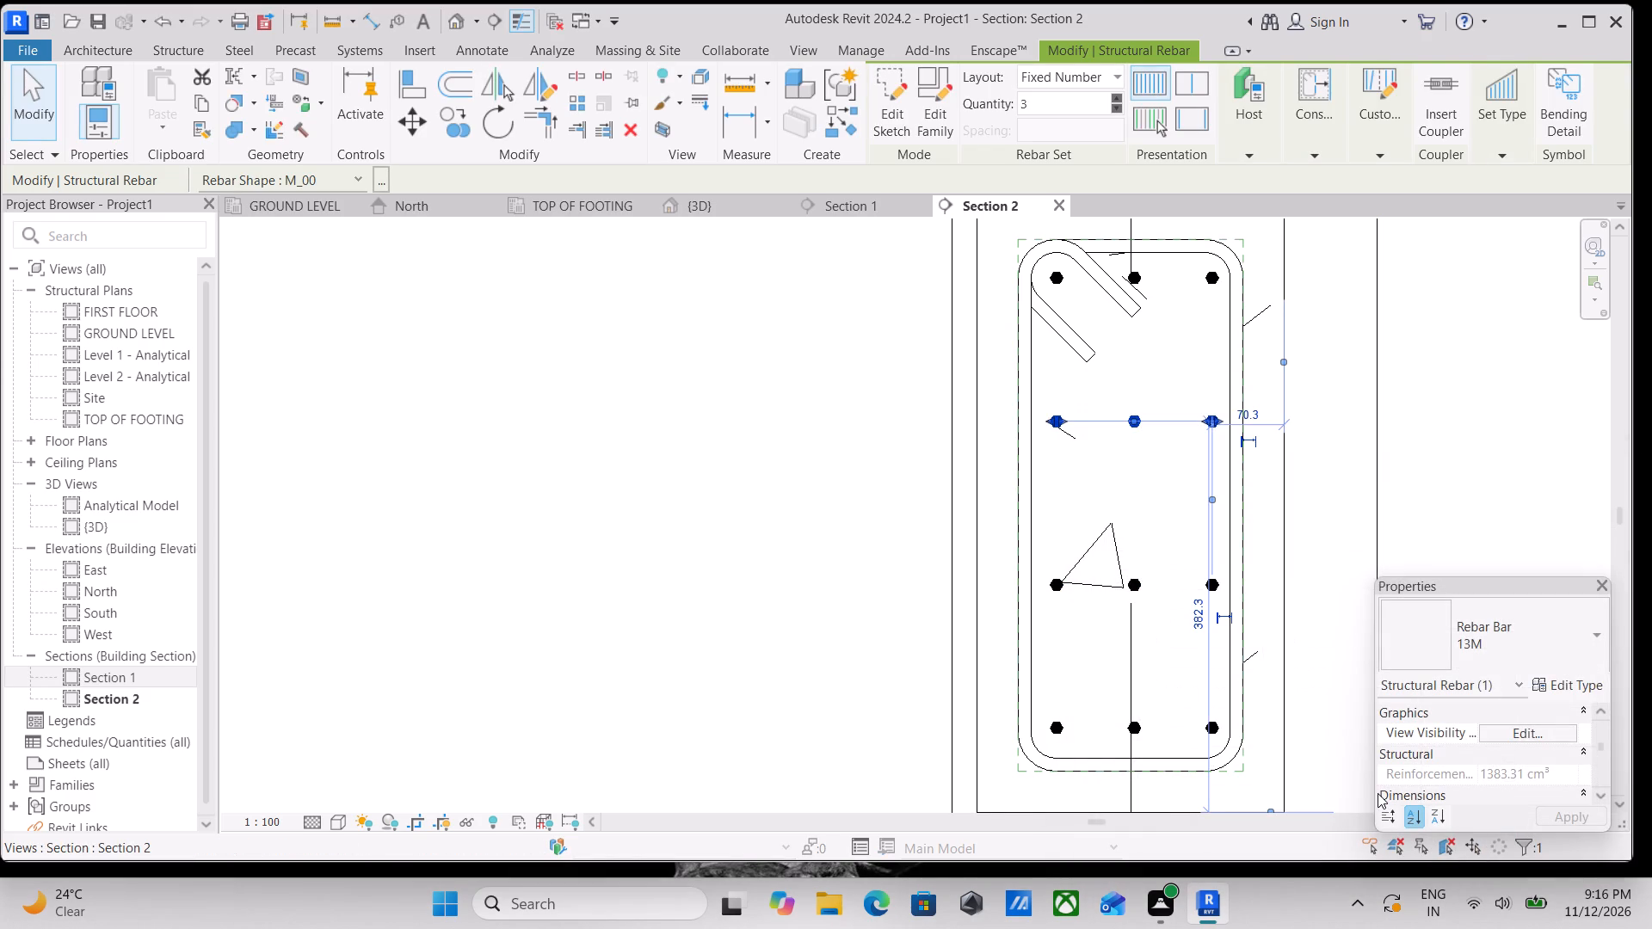
{"action": "left_click", "coordinate": [1135, 732]}
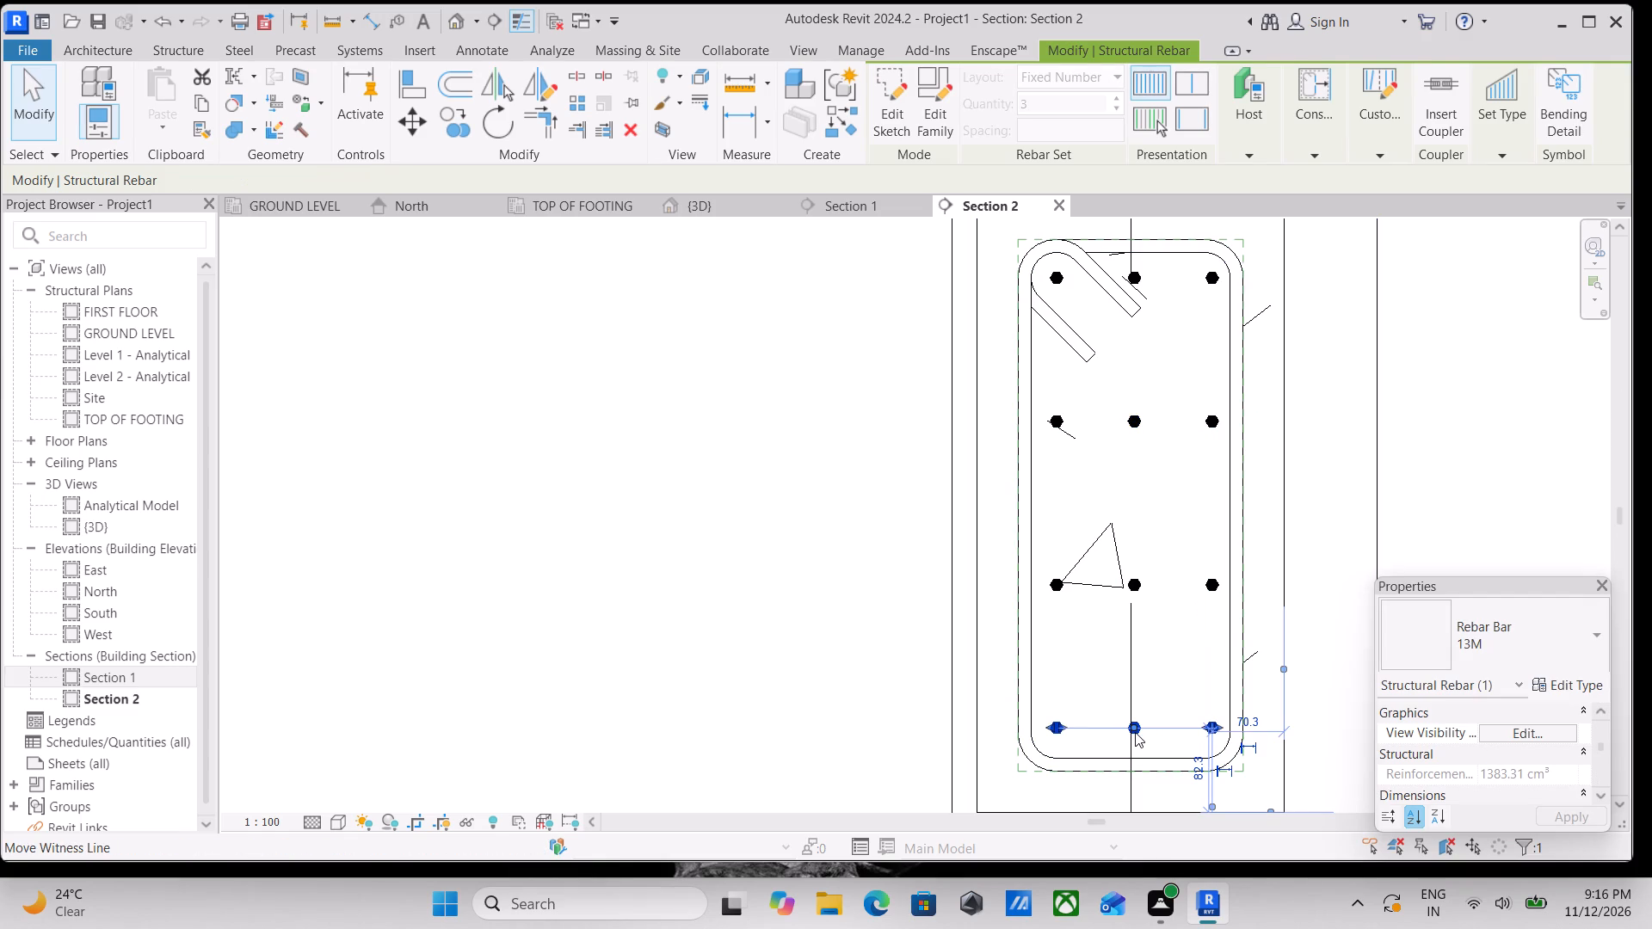
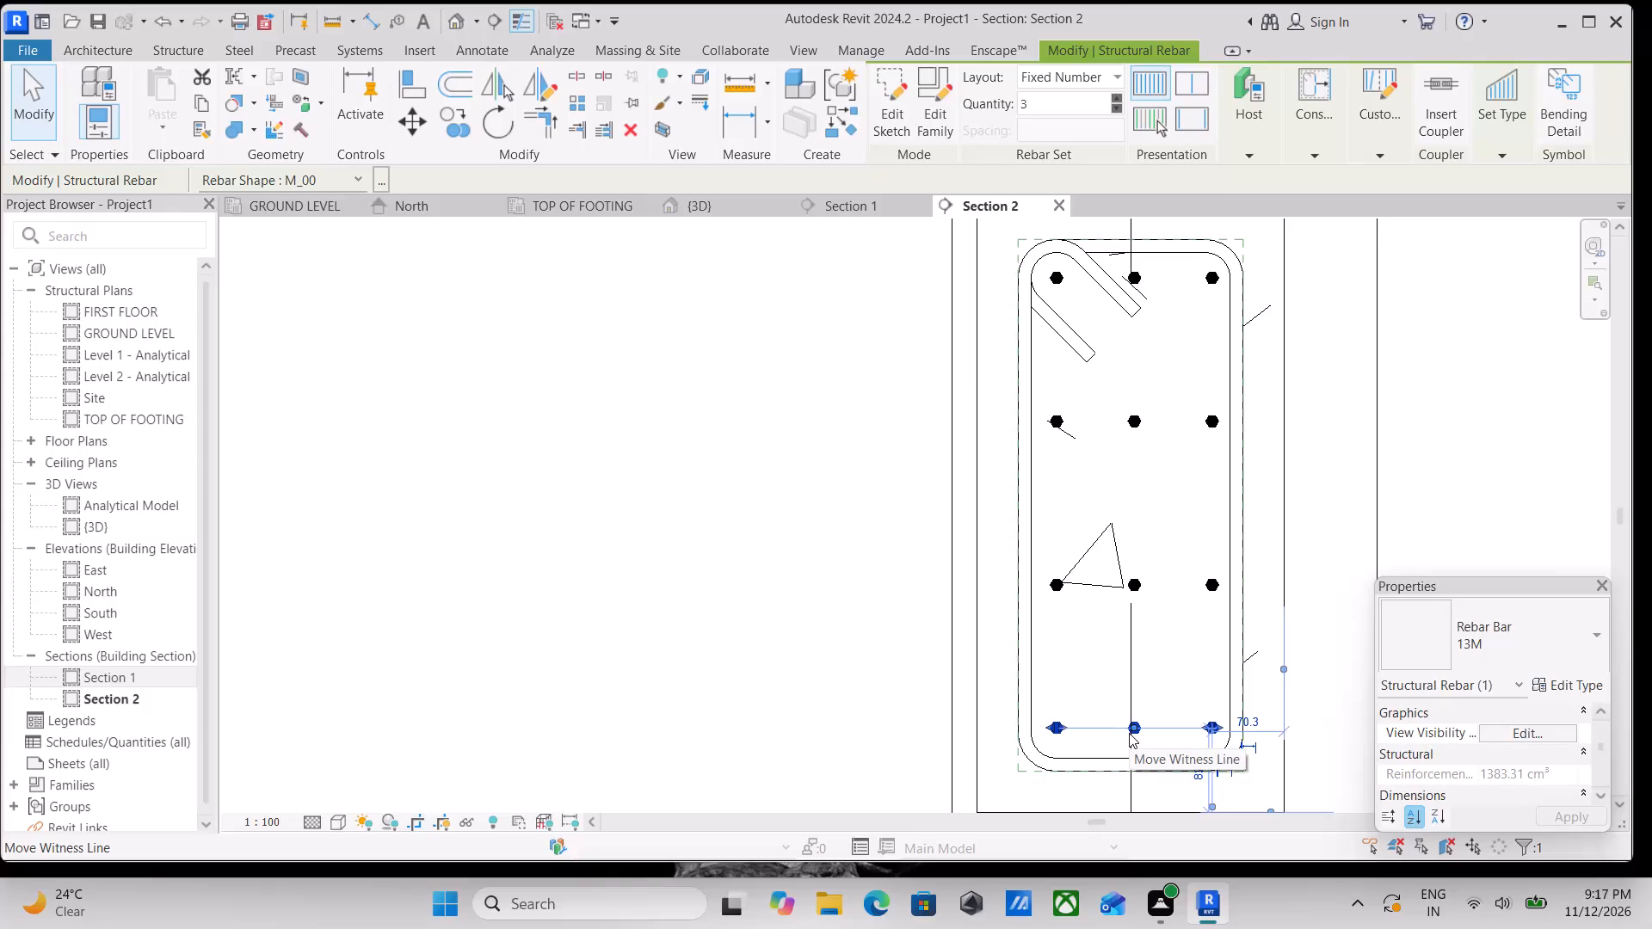
Check the view visibility states of the upper-middle three-bar row in the Section 2 view, then clear the selection.
{"action": "scroll", "coordinate": [1105, 711], "scroll_direction": "up", "scroll_amount": 1}
{"action": "scroll", "coordinate": [1136, 655], "scroll_direction": "down", "scroll_amount": 2}
{"action": "middle_click_drag", "start_coordinate": [1136, 655], "coordinate": [1029, 714]}
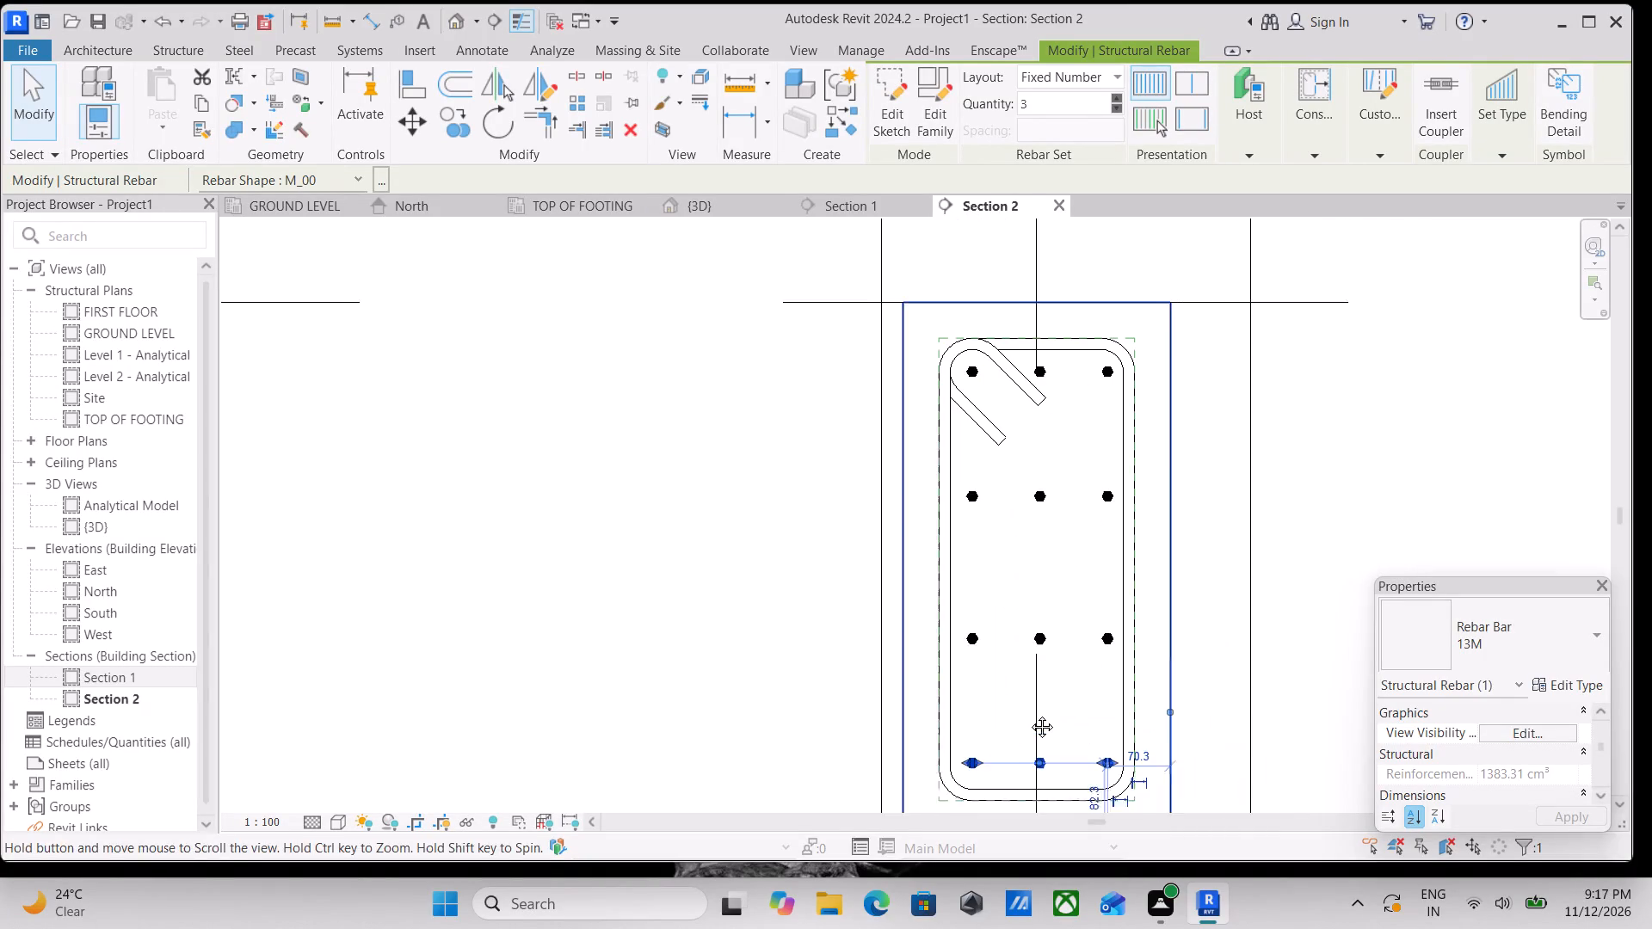
{"action": "middle_click_drag", "start_coordinate": [1029, 714], "coordinate": [1031, 714]}
{"action": "left_click", "coordinate": [1038, 649]}
{"action": "scroll", "coordinate": [1047, 650], "scroll_direction": "up", "scroll_amount": 4}
{"action": "middle_click_drag", "start_coordinate": [1047, 650], "coordinate": [1031, 772]}
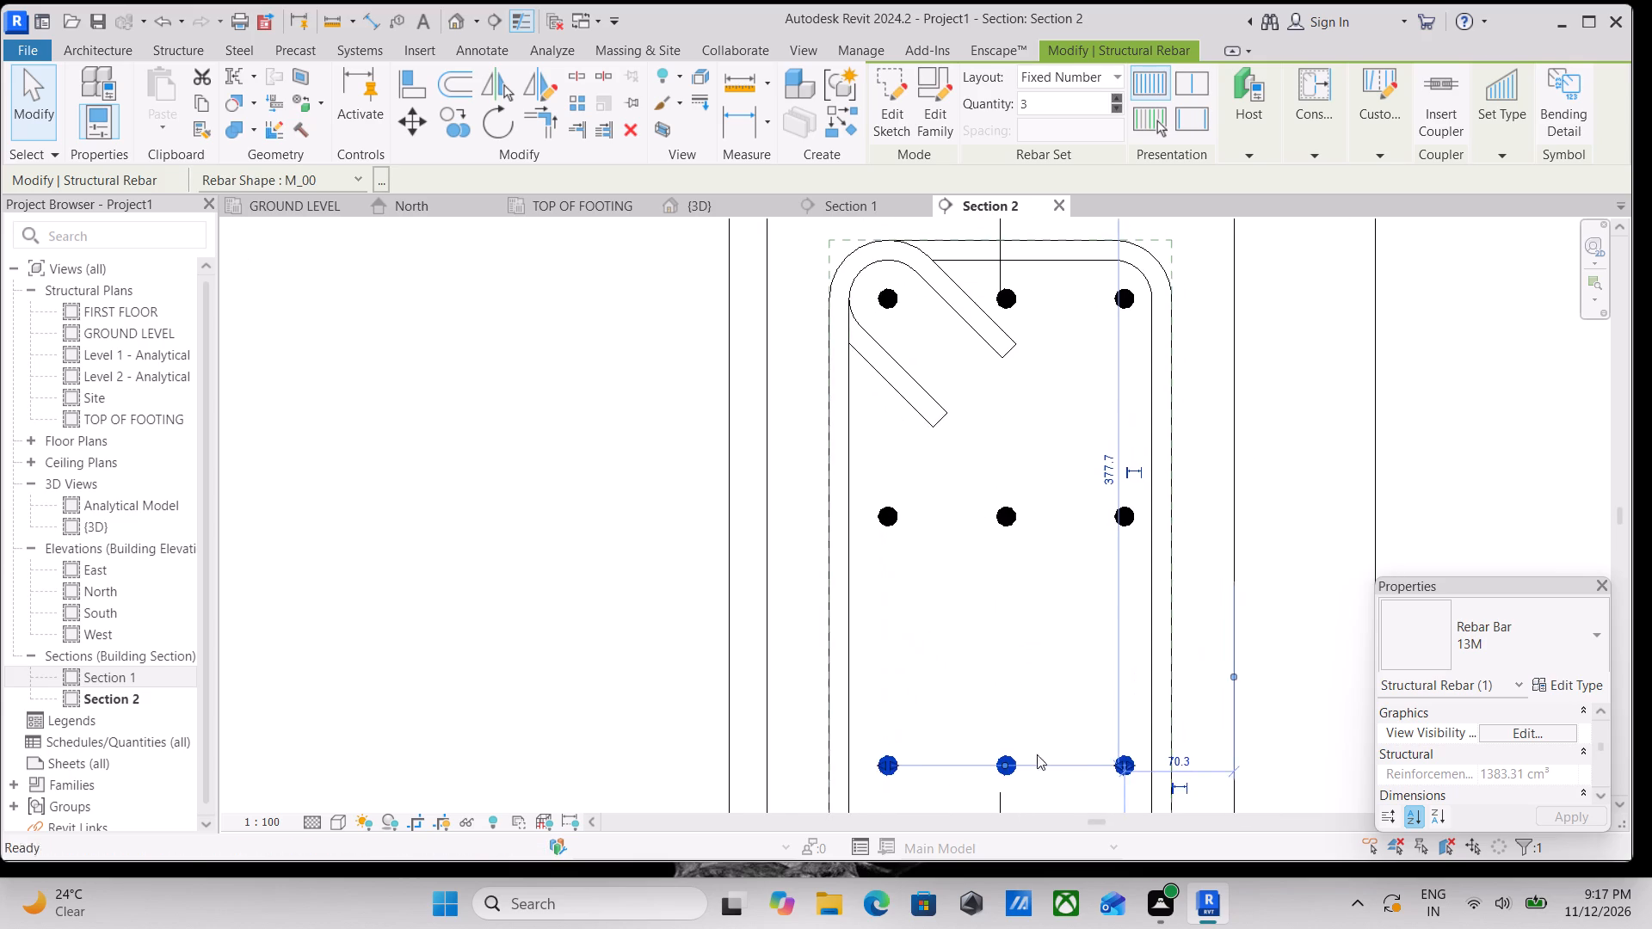
{"action": "middle_click_drag", "start_coordinate": [1042, 544], "coordinate": [1008, 661]}
{"action": "left_click", "coordinate": [970, 644]}
{"action": "middle_click_drag", "start_coordinate": [1015, 721], "coordinate": [968, 661]}
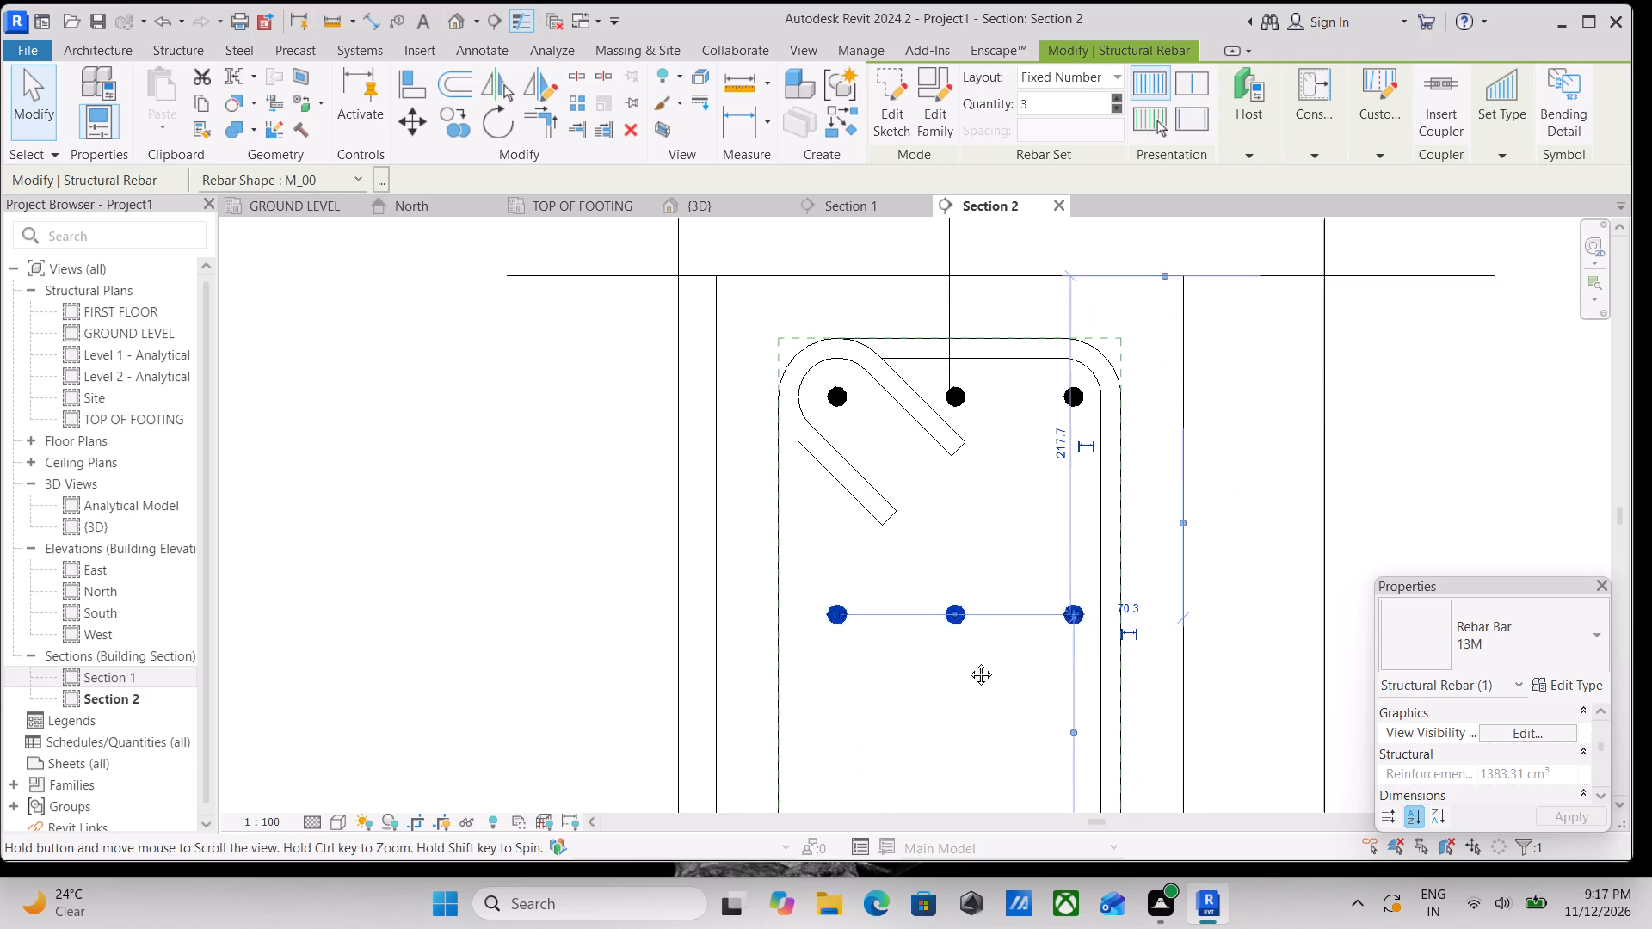
{"action": "middle_click_drag", "start_coordinate": [968, 661], "coordinate": [922, 578]}
{"action": "scroll", "coordinate": [925, 601], "scroll_direction": "up", "scroll_amount": 2}
{"action": "middle_click_drag", "start_coordinate": [925, 601], "coordinate": [852, 614]}
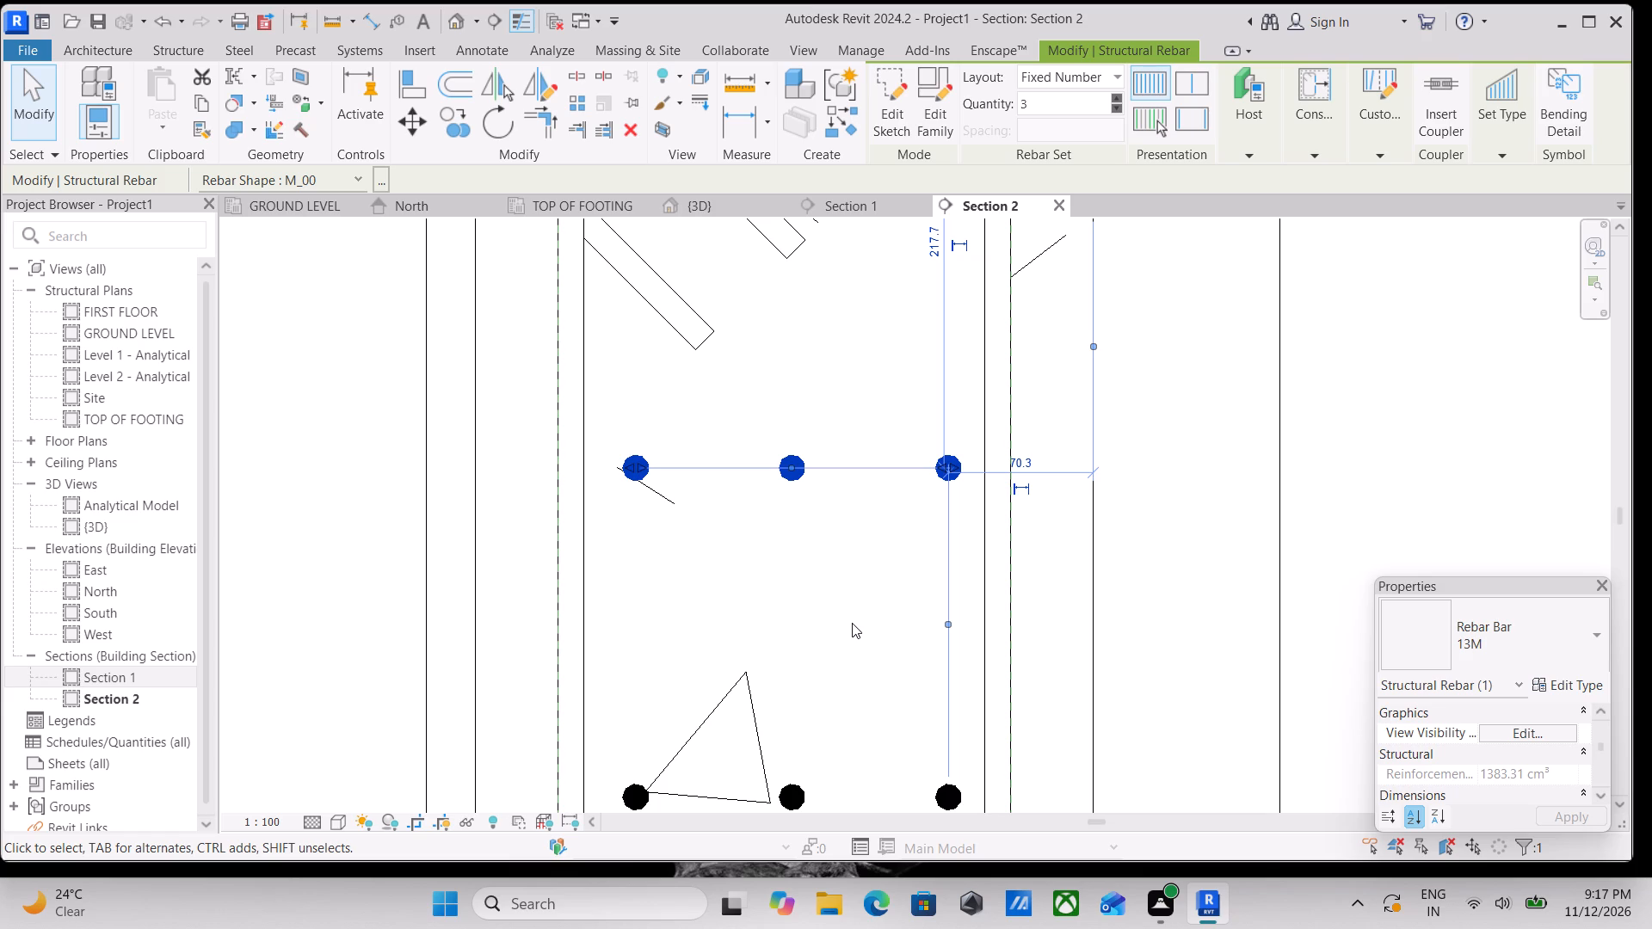
{"action": "scroll", "coordinate": [852, 623], "scroll_direction": "up", "scroll_amount": 3}
{"action": "scroll", "coordinate": [852, 623], "scroll_direction": "down", "scroll_amount": 4}
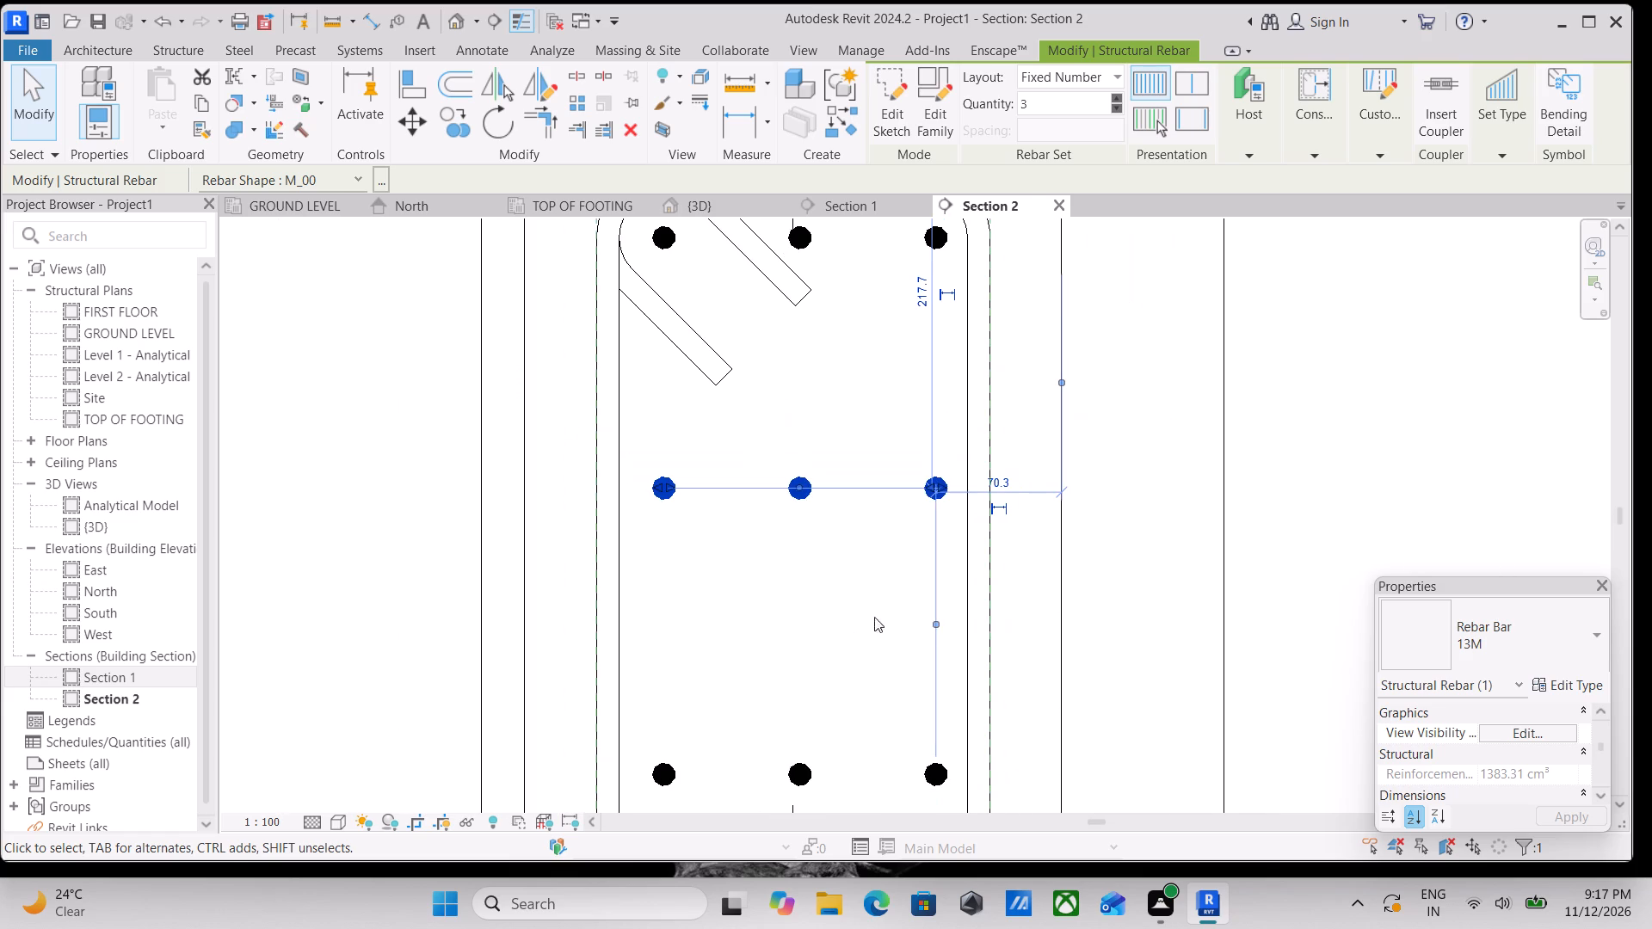
{"action": "scroll", "coordinate": [1396, 703], "scroll_direction": "down", "scroll_amount": 3}
{"action": "scroll", "coordinate": [1580, 724], "scroll_direction": "up", "scroll_amount": 4}
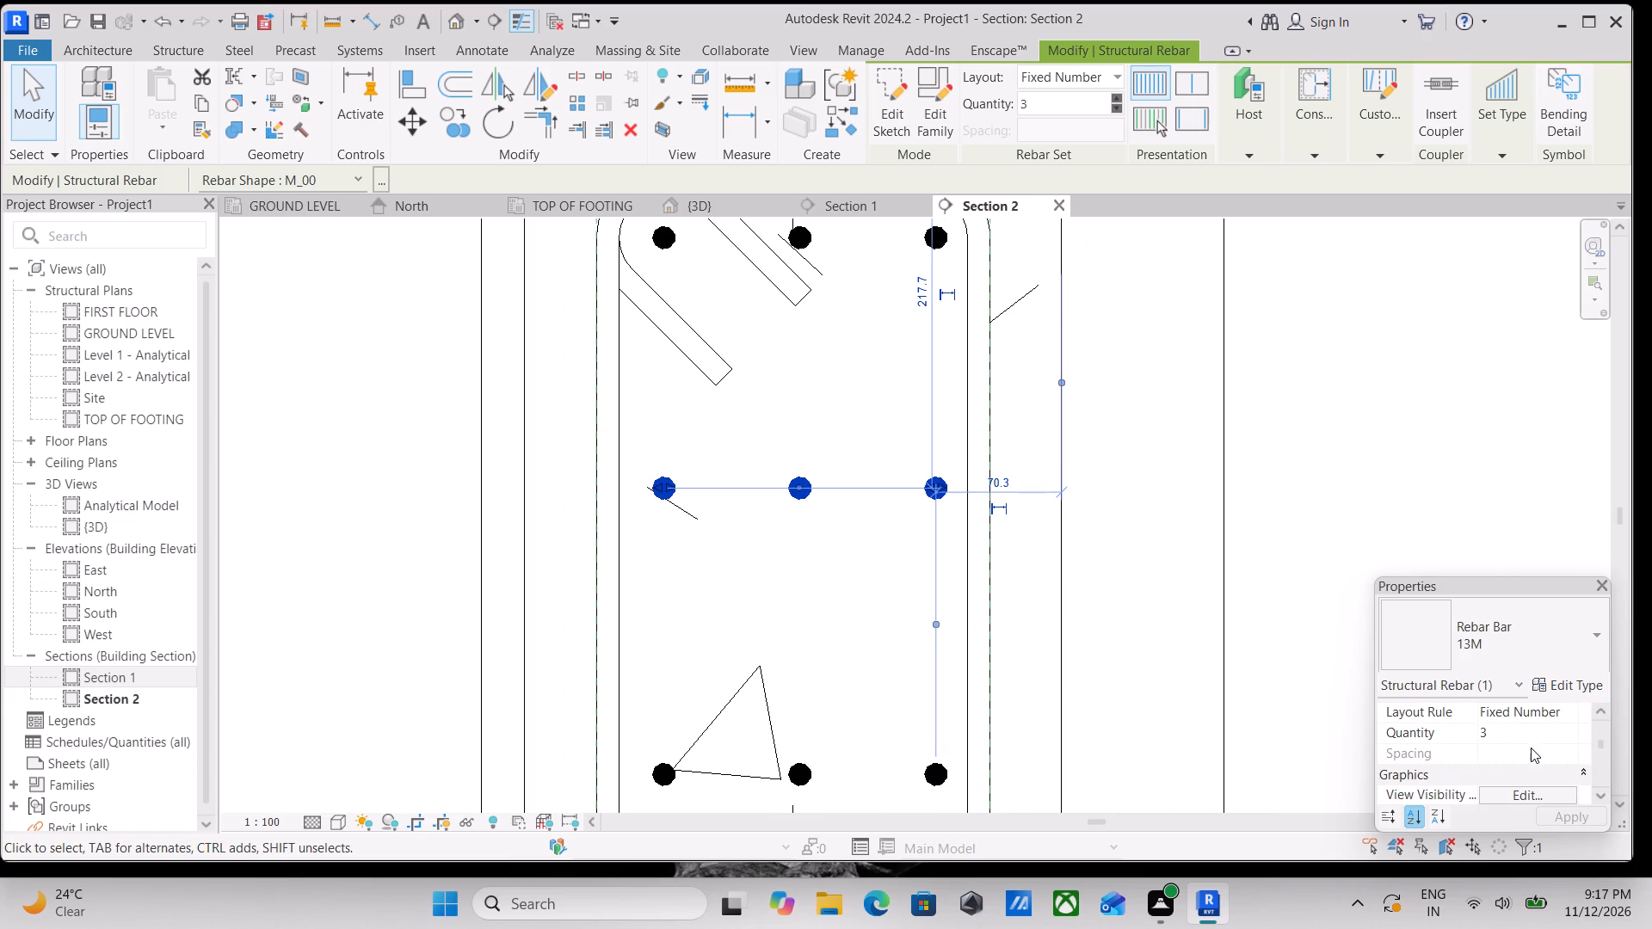
{"action": "left_click", "coordinate": [1516, 799]}
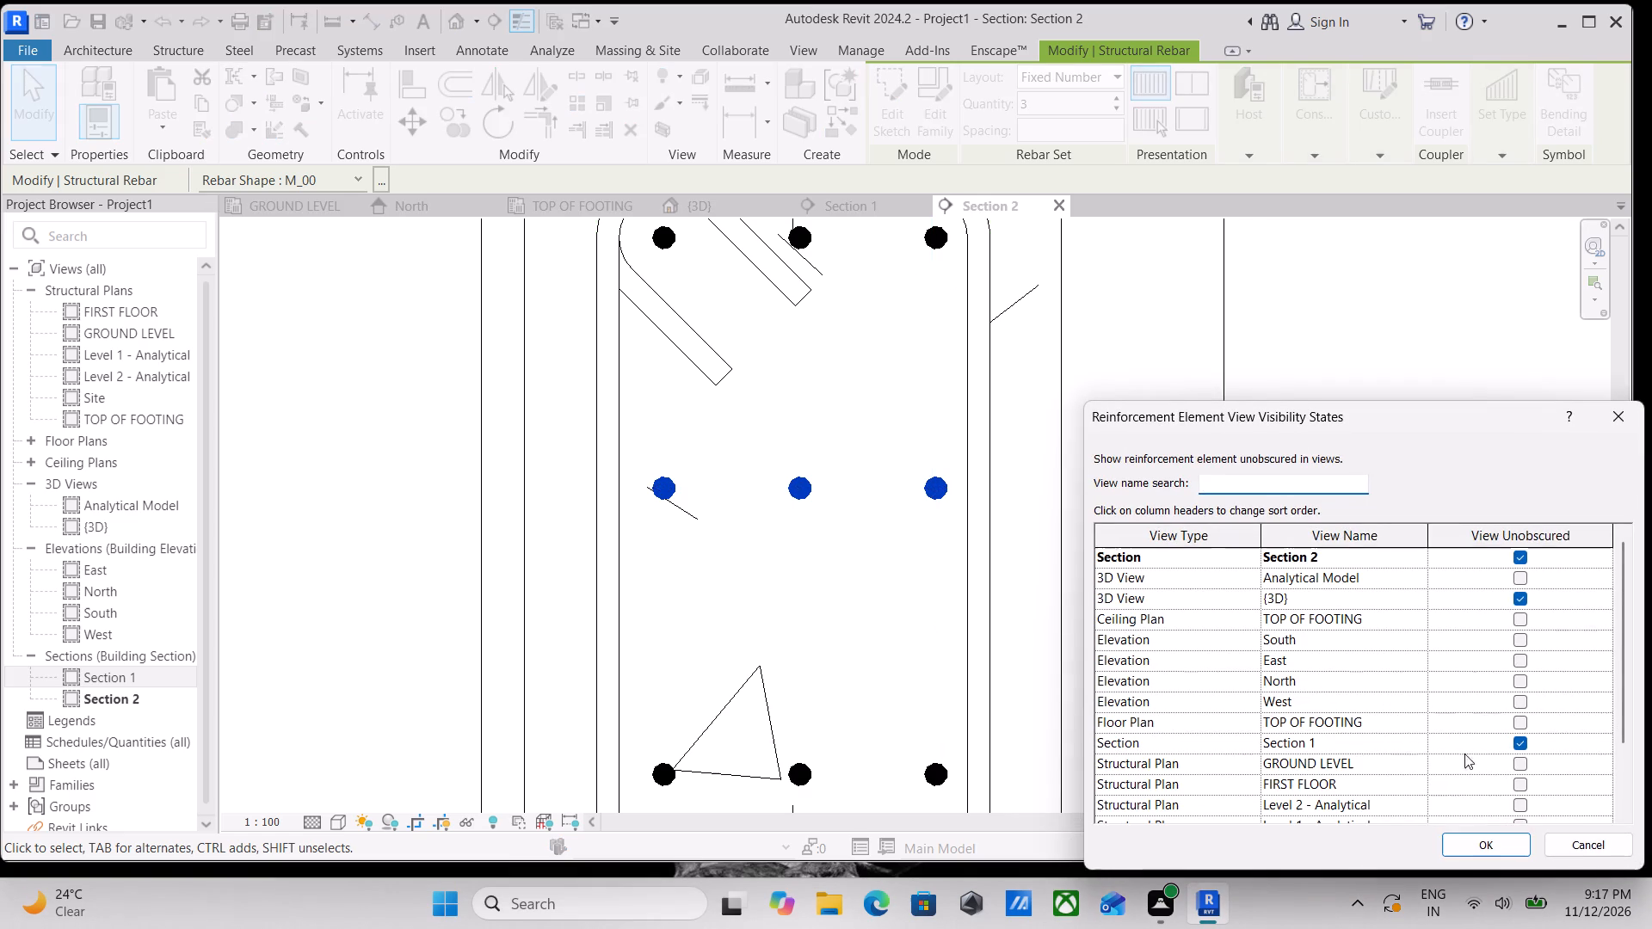
{"action": "left_click", "coordinate": [1462, 852]}
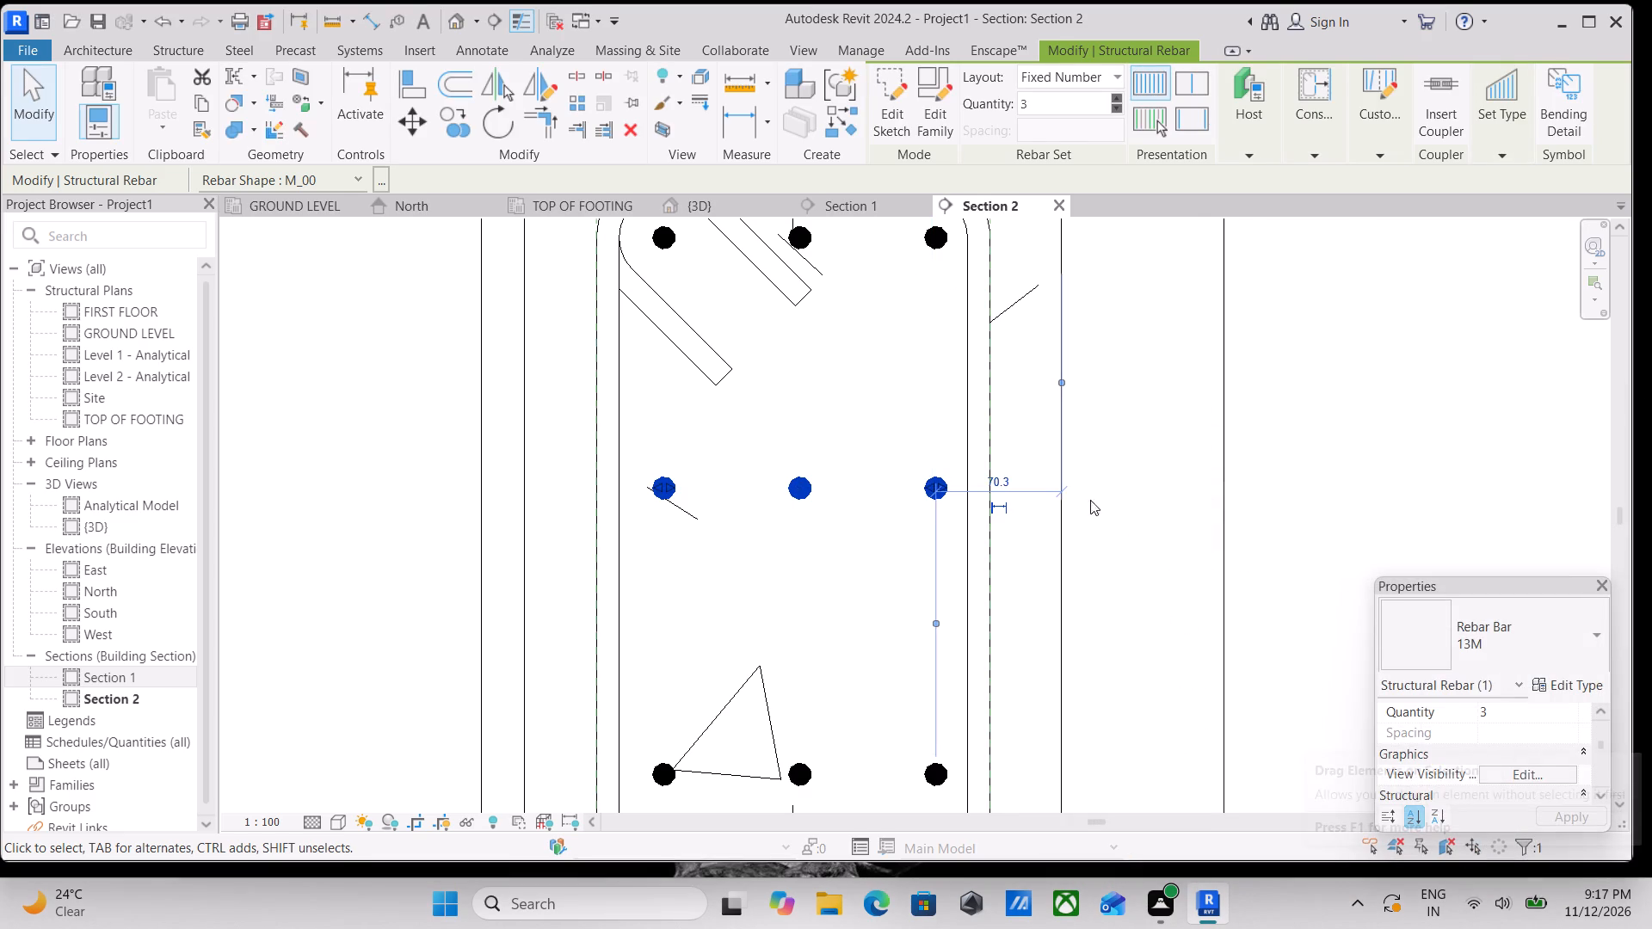
{"action": "key", "text": "Escape"}
{"action": "scroll", "coordinate": [1013, 450], "scroll_direction": "down", "scroll_amount": 5}
{"action": "key", "text": "Escape"}
{"action": "middle_click_drag", "start_coordinate": [975, 430], "coordinate": [987, 450]}
{"action": "scroll", "coordinate": [996, 464], "scroll_direction": "down", "scroll_amount": 3}
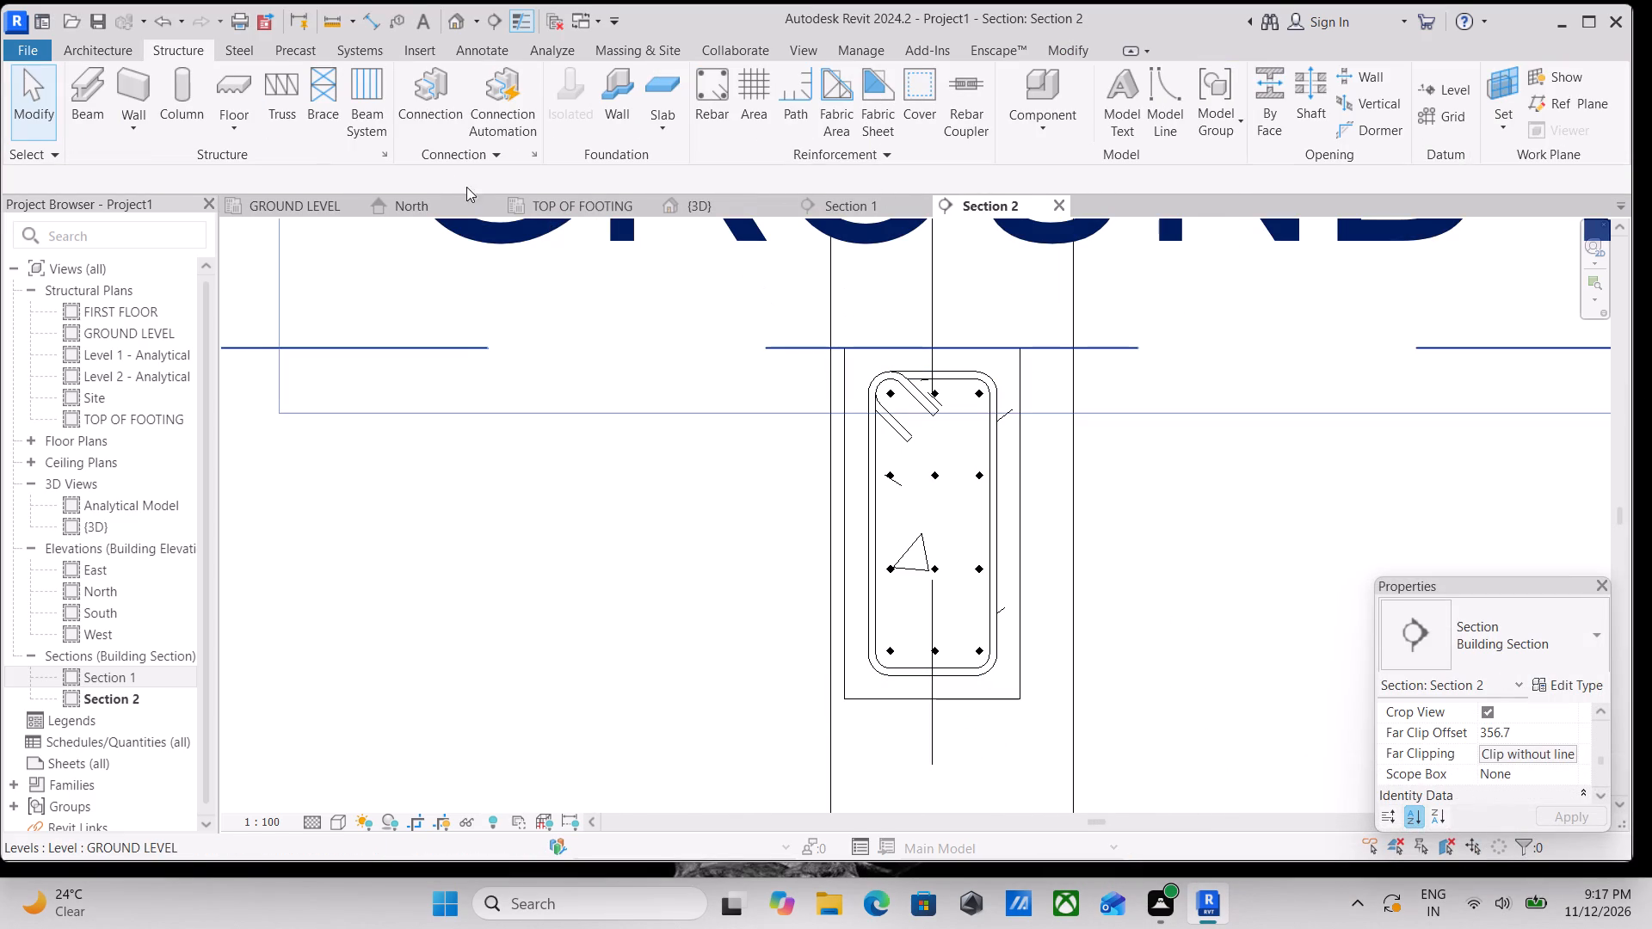
In the {3D} view, set the beam stirrup's layout to Maximum Spacing with a spacing of 120 mm.
{"action": "left_click", "coordinate": [672, 200]}
{"action": "scroll", "coordinate": [947, 465], "scroll_direction": "down", "scroll_amount": 2}
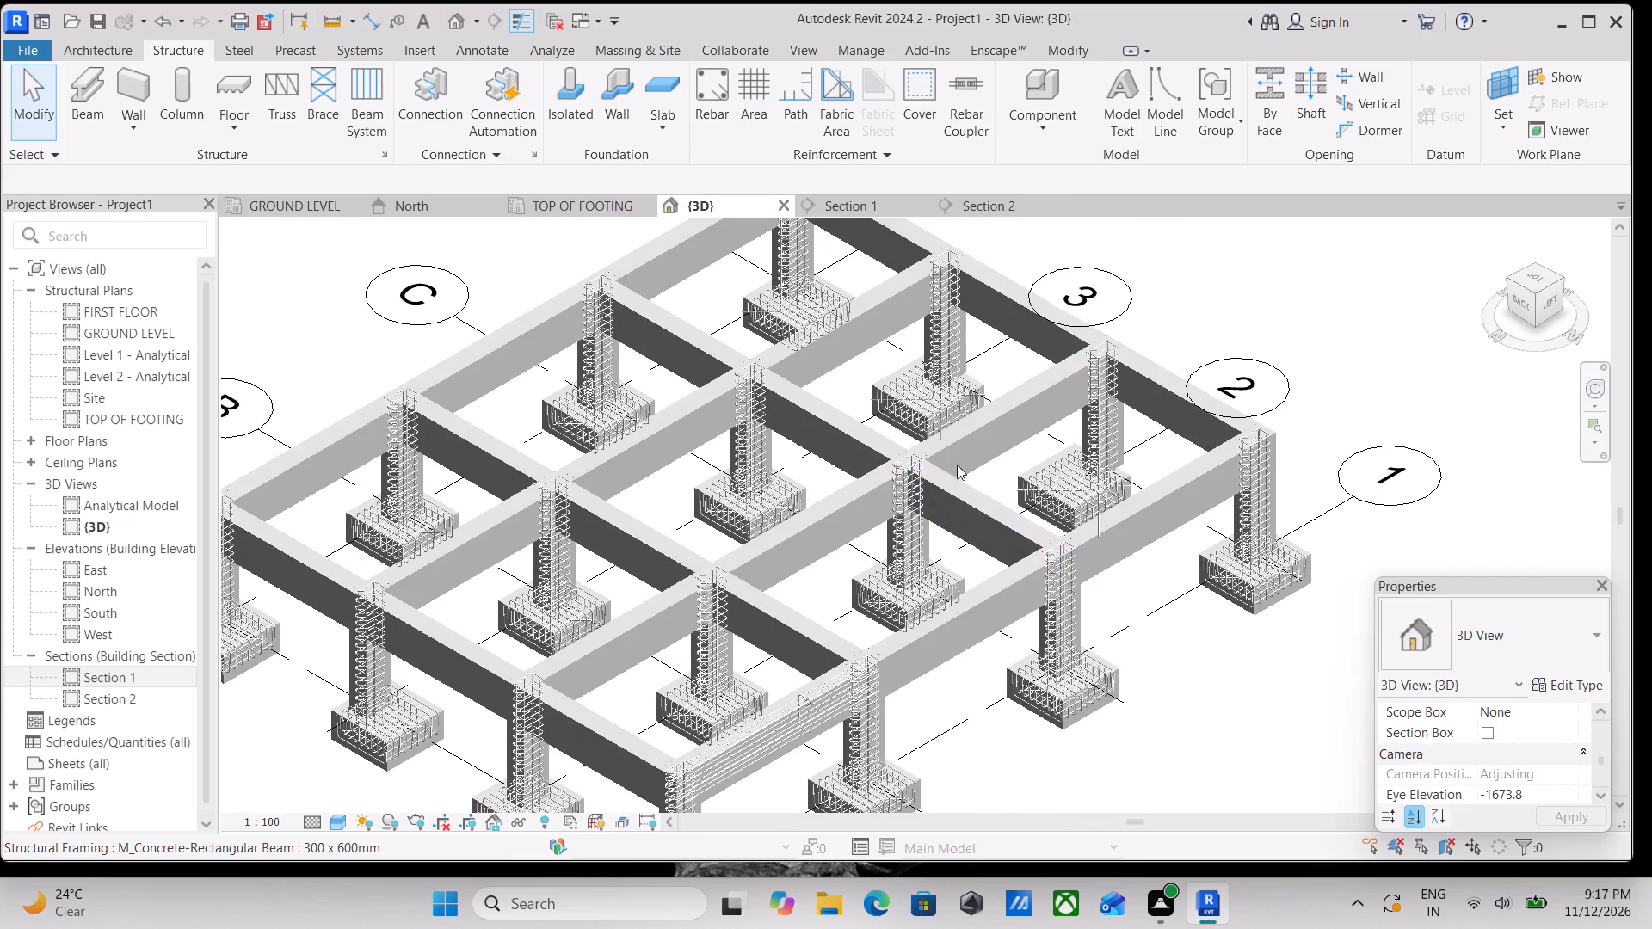
{"action": "middle_click_drag", "start_coordinate": [1006, 487], "coordinate": [1093, 409]}
{"action": "scroll", "coordinate": [1096, 411], "scroll_direction": "down", "scroll_amount": 3}
{"action": "scroll", "coordinate": [1094, 530], "scroll_direction": "up", "scroll_amount": 3}
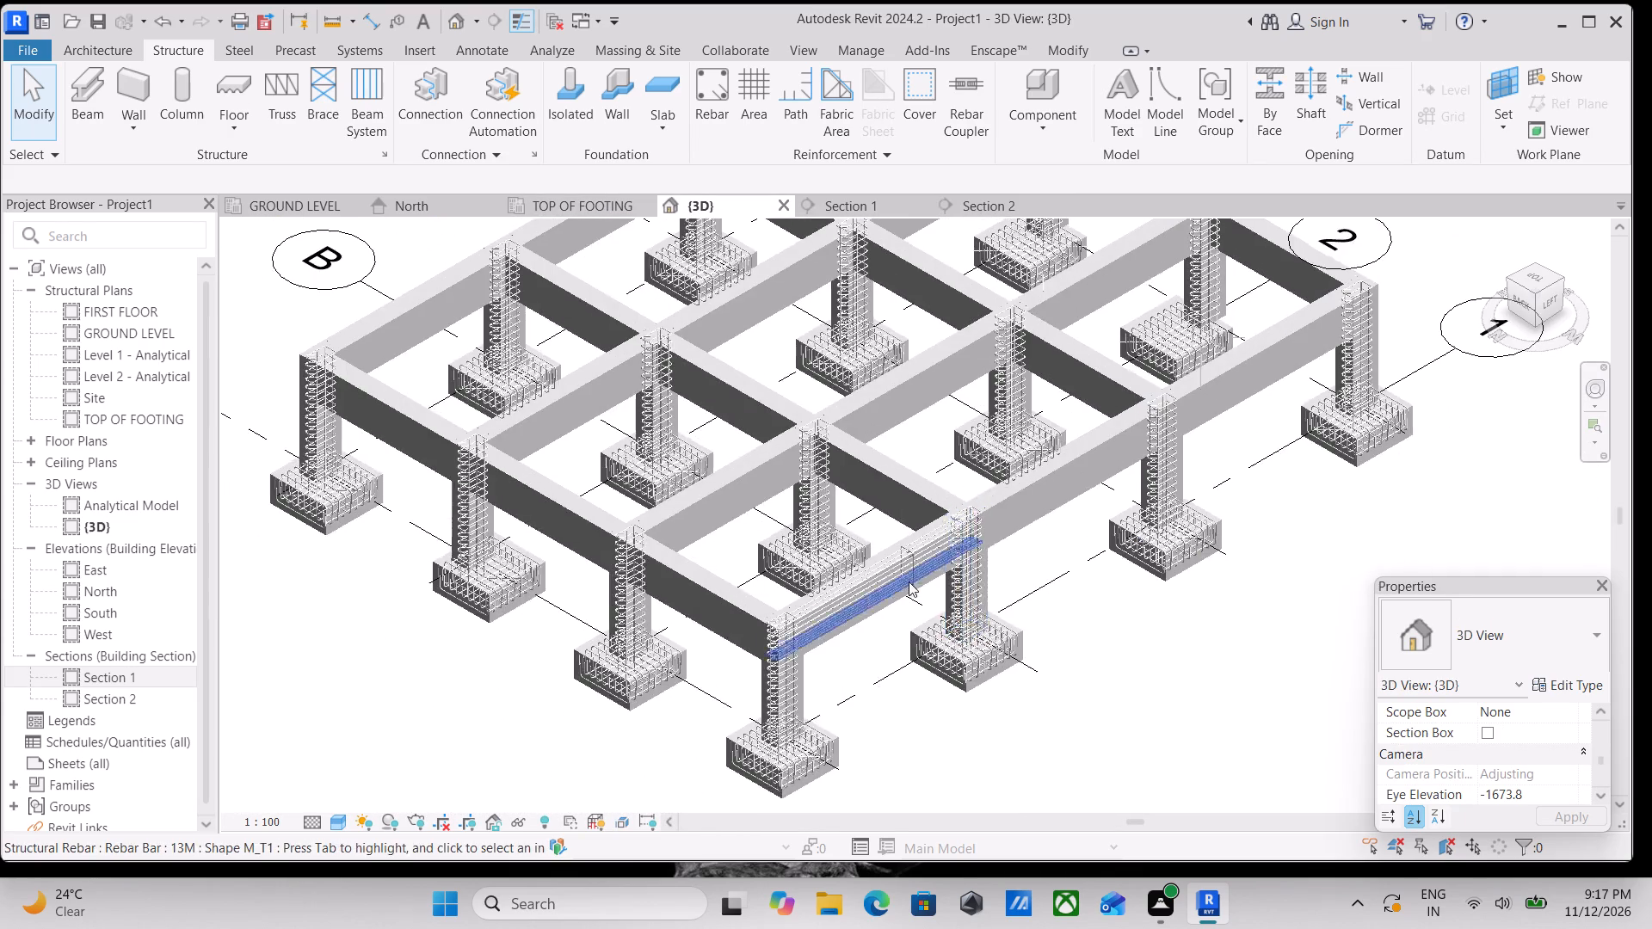
{"action": "scroll", "coordinate": [813, 586], "scroll_direction": "up", "scroll_amount": 11}
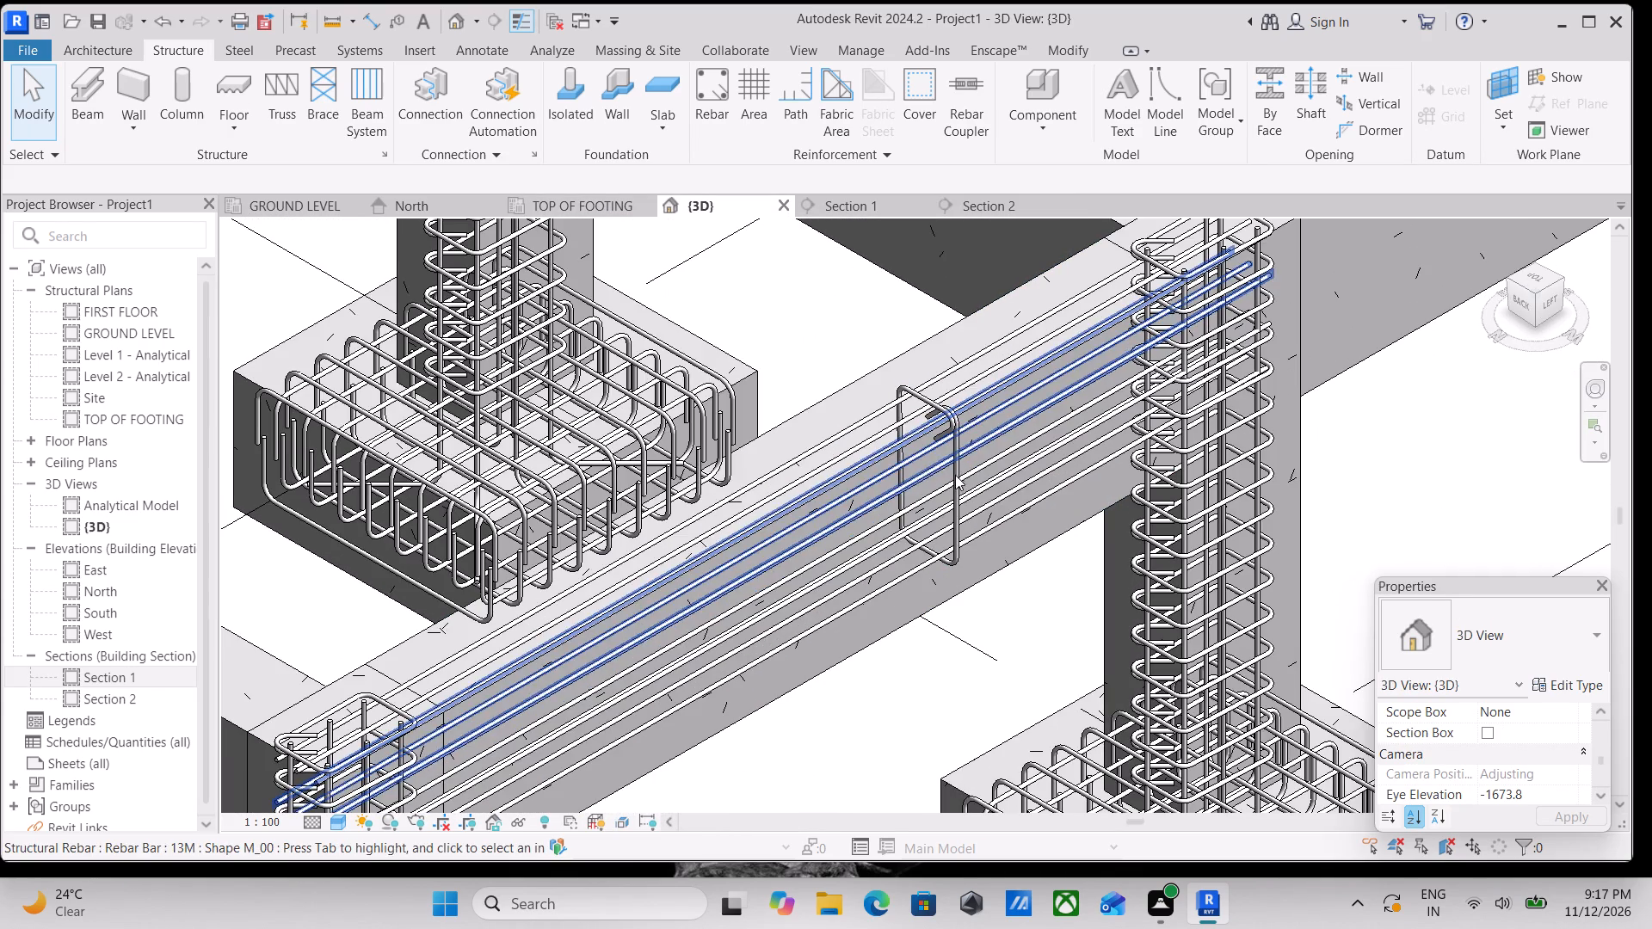
{"action": "scroll", "coordinate": [957, 475], "scroll_direction": "up", "scroll_amount": 2}
{"action": "left_click", "coordinate": [957, 475]}
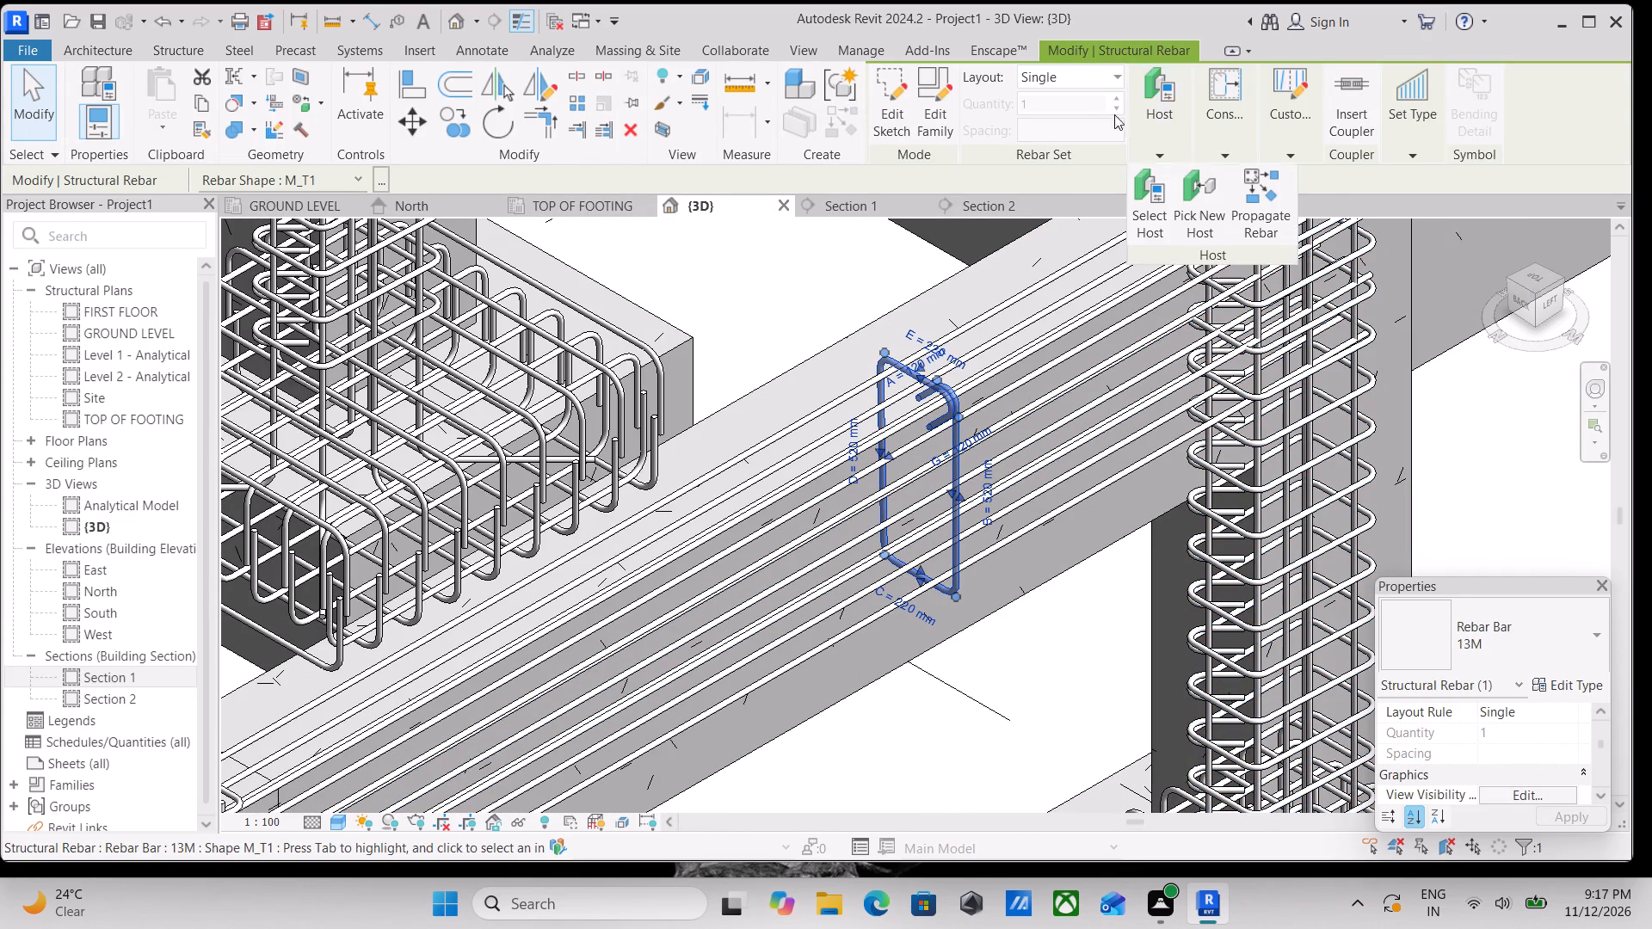
{"action": "left_click", "coordinate": [1082, 66]}
{"action": "left_click", "coordinate": [1082, 154]}
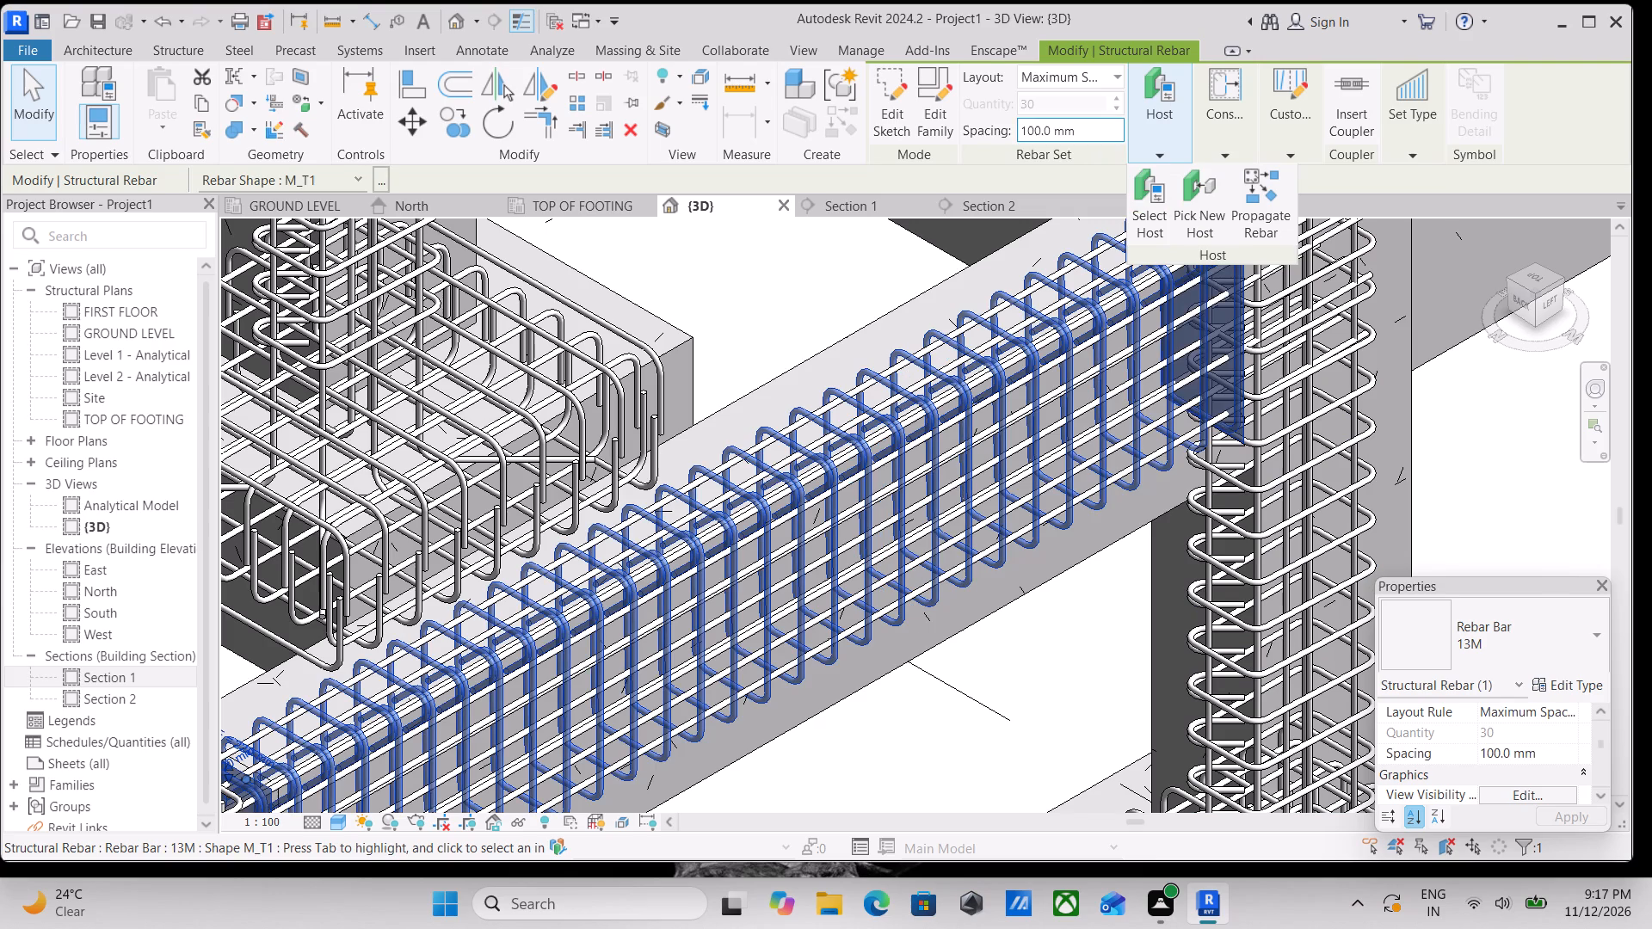
{"action": "left_click_drag", "start_coordinate": [1081, 138], "coordinate": [947, 141]}
{"action": "type", "text": "120MM"}
{"action": "key", "text": "Return"}
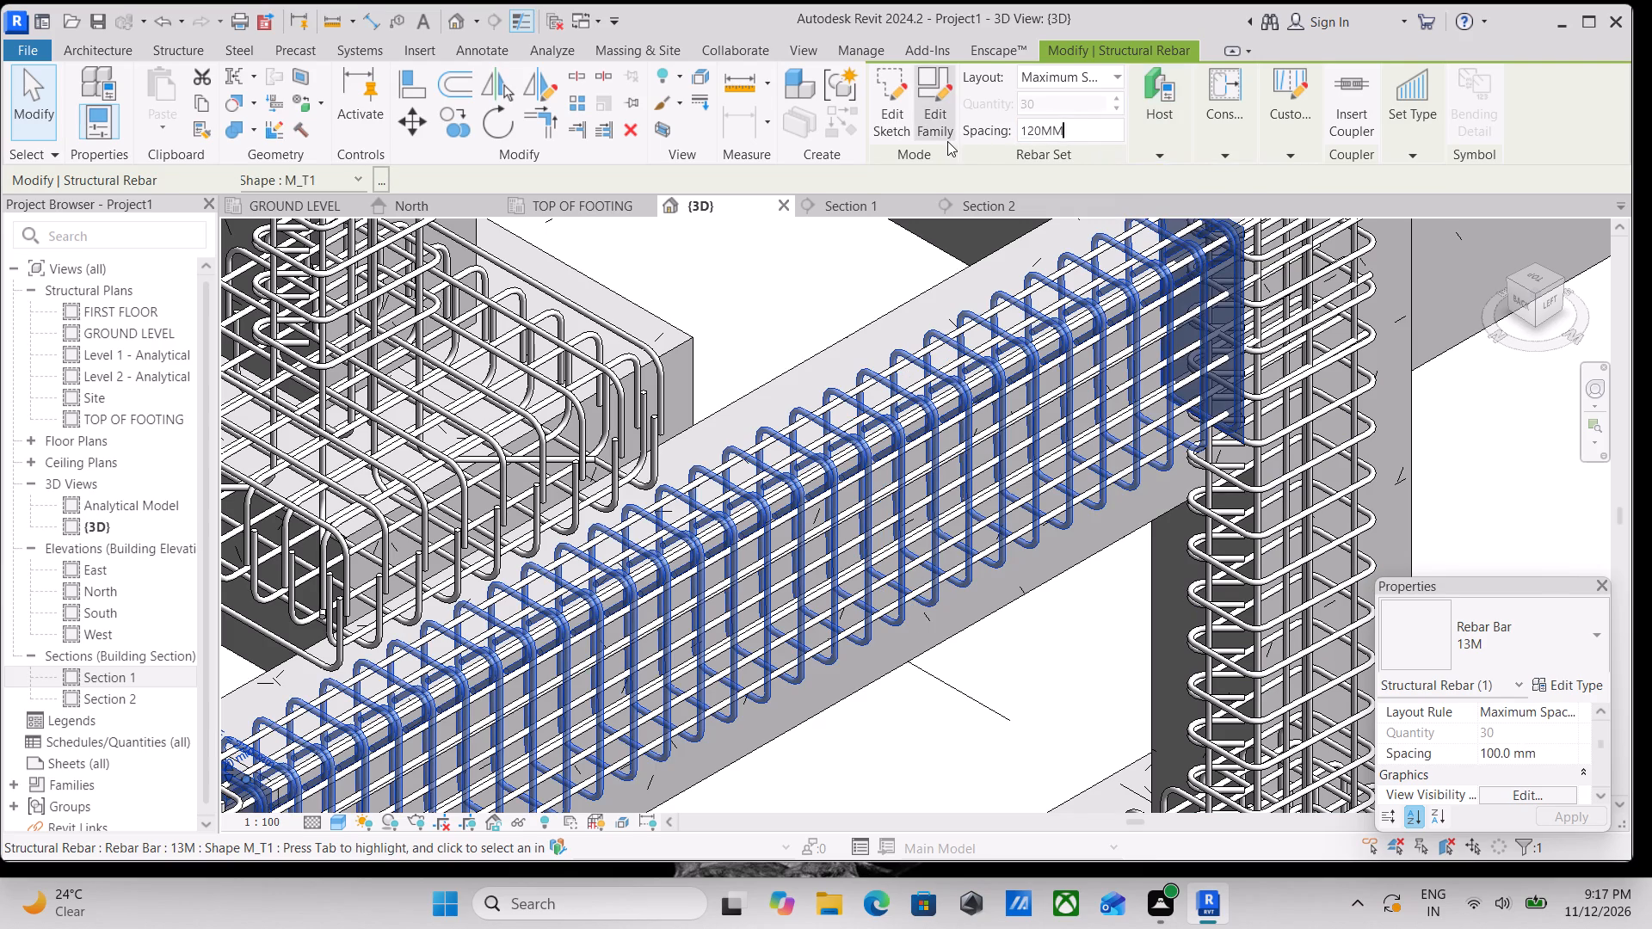
{"action": "scroll", "coordinate": [964, 143], "scroll_direction": "down", "scroll_amount": 1}
{"action": "scroll", "coordinate": [1046, 245], "scroll_direction": "down", "scroll_amount": 4}
{"action": "middle_click", "coordinate": [1063, 415]}
{"action": "key", "text": "Escape"}
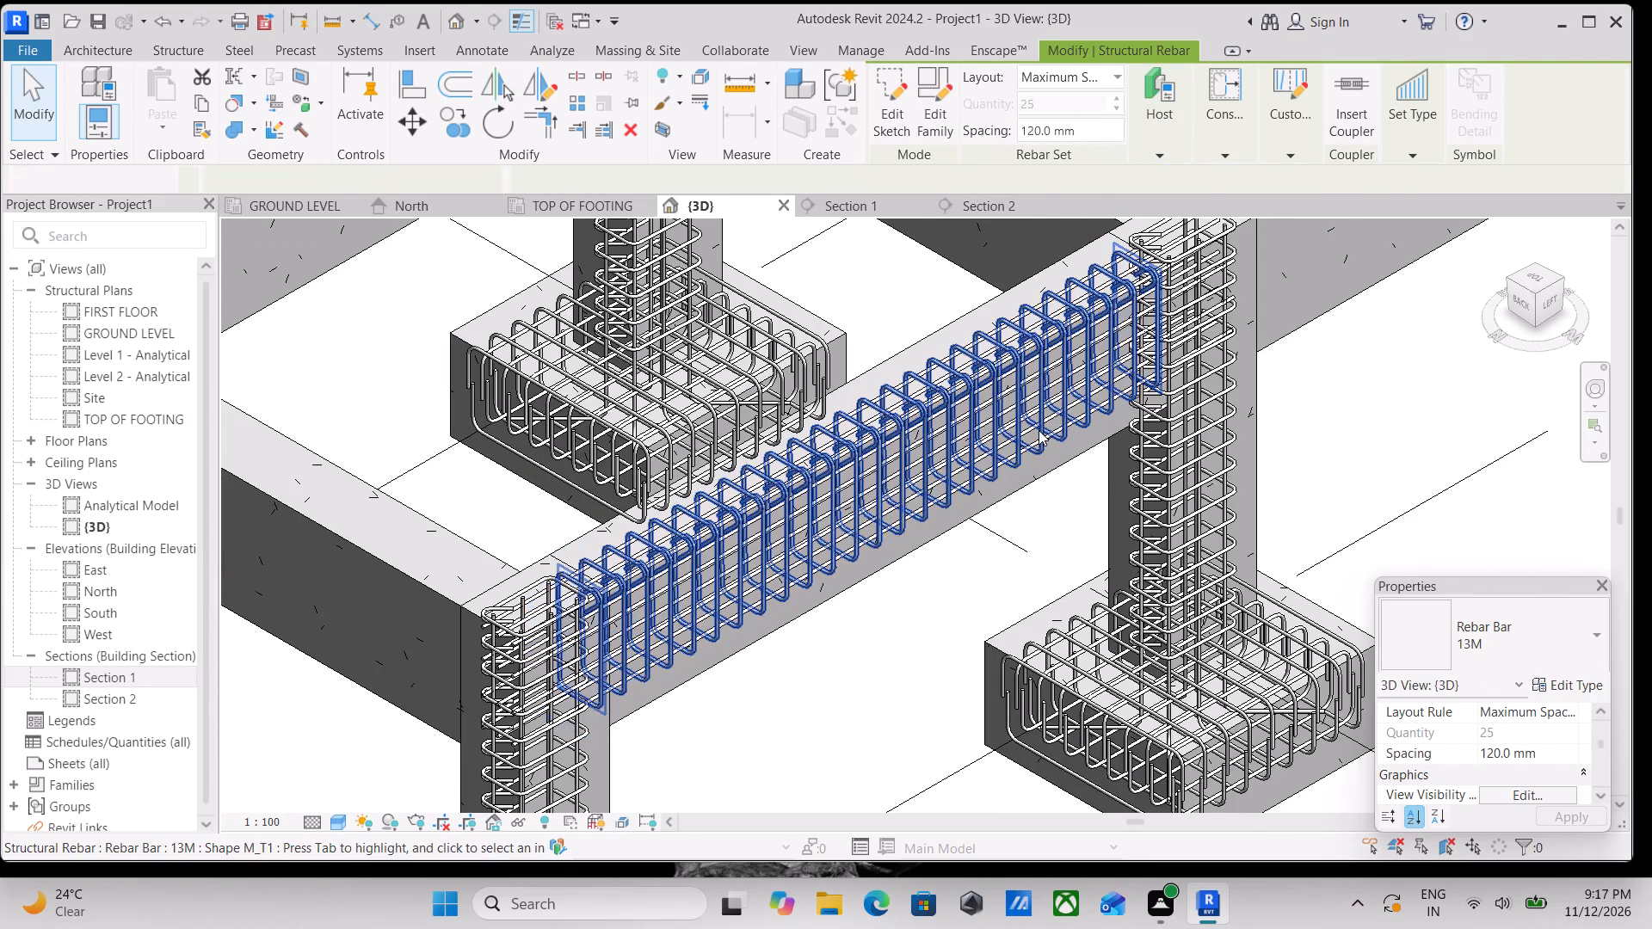
Start propagating the reinforced beam's rebar, aligned by host, to the four beams between grids B and C on grids 1 to 4.
{"action": "left_click", "coordinate": [1002, 508]}
{"action": "scroll", "coordinate": [1002, 508], "scroll_direction": "down", "scroll_amount": 4}
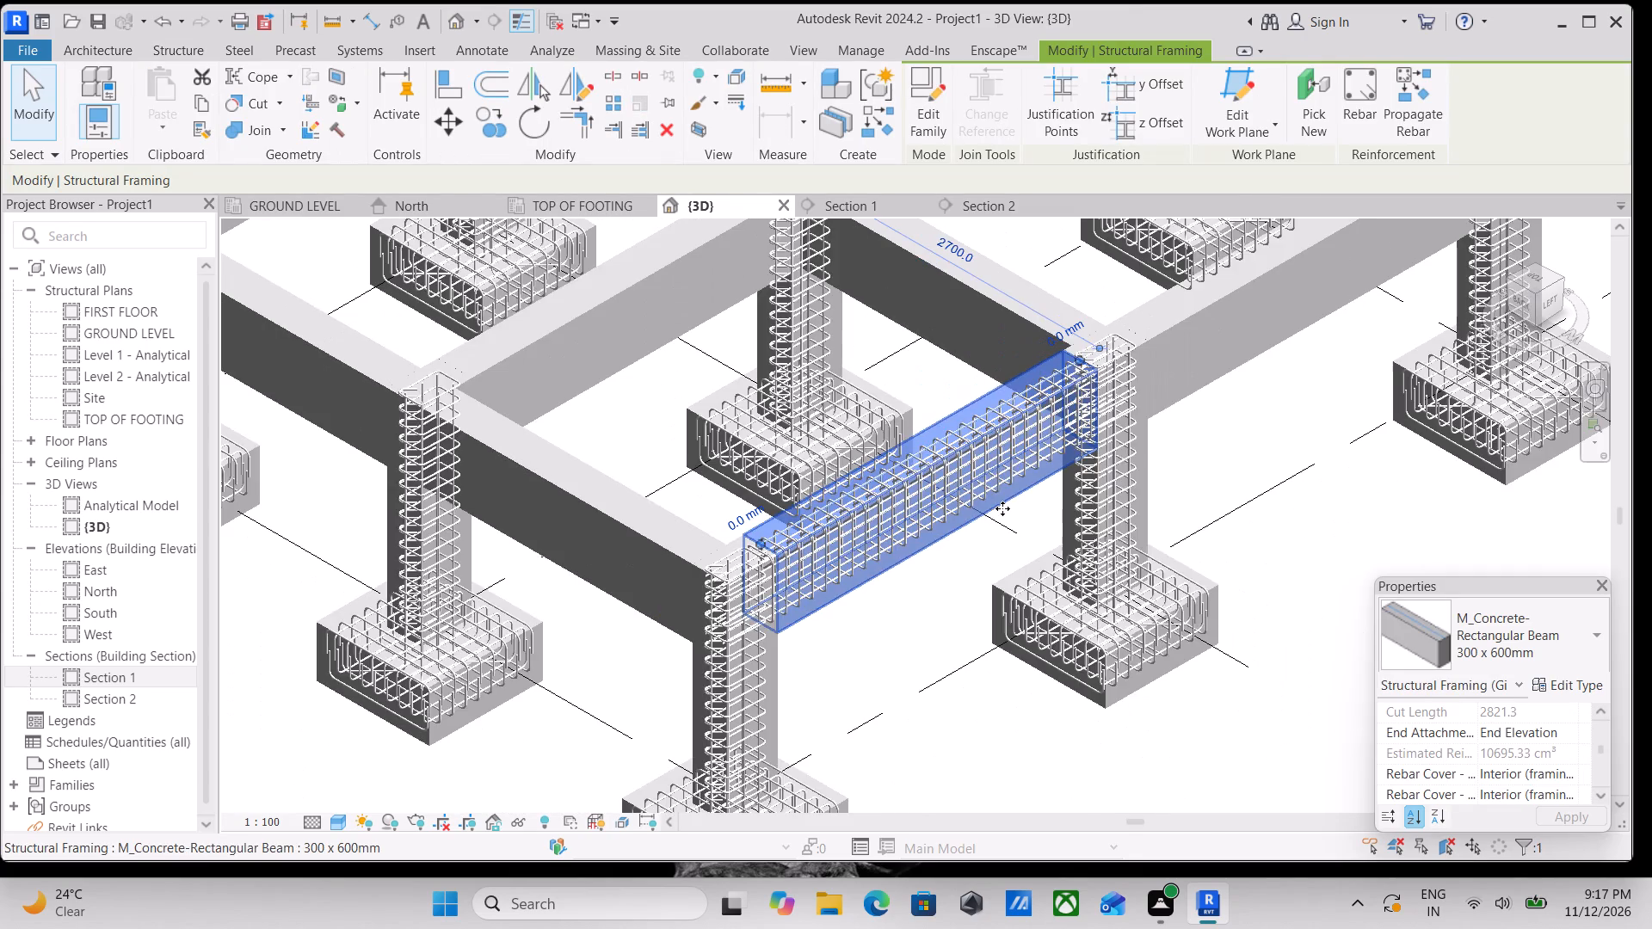
{"action": "left_click", "coordinate": [1400, 93]}
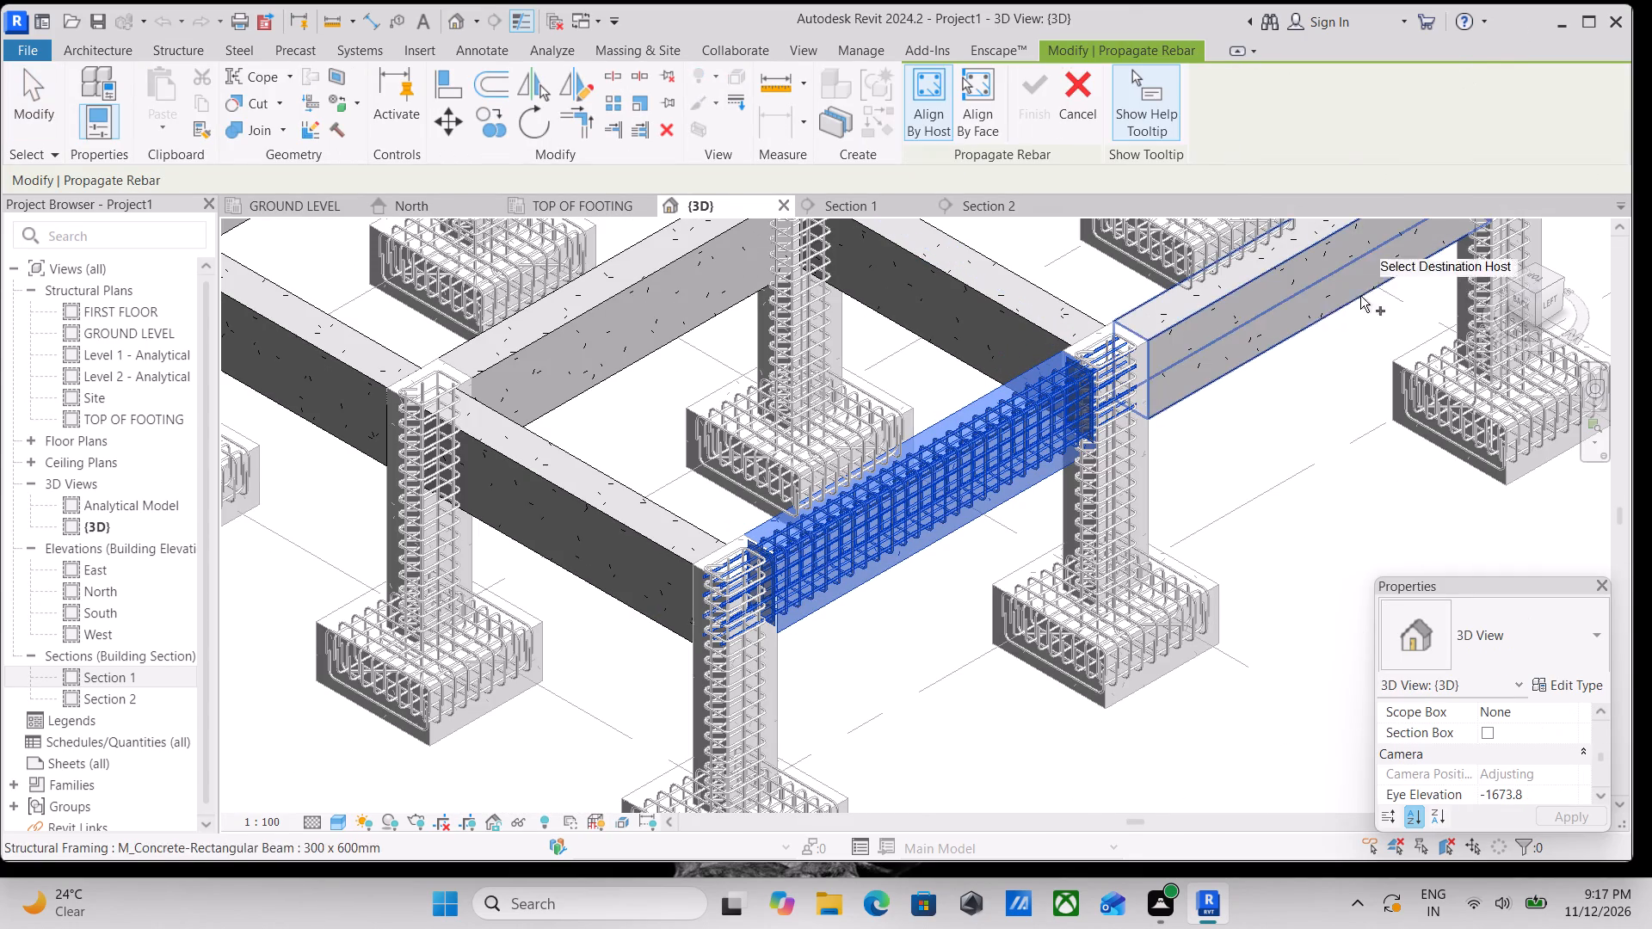
{"action": "left_click", "coordinate": [1261, 282]}
{"action": "middle_click_drag", "start_coordinate": [1265, 294], "coordinate": [1384, 639]}
{"action": "left_click", "coordinate": [1088, 425]}
{"action": "middle_click_drag", "start_coordinate": [1156, 514], "coordinate": [1248, 687]}
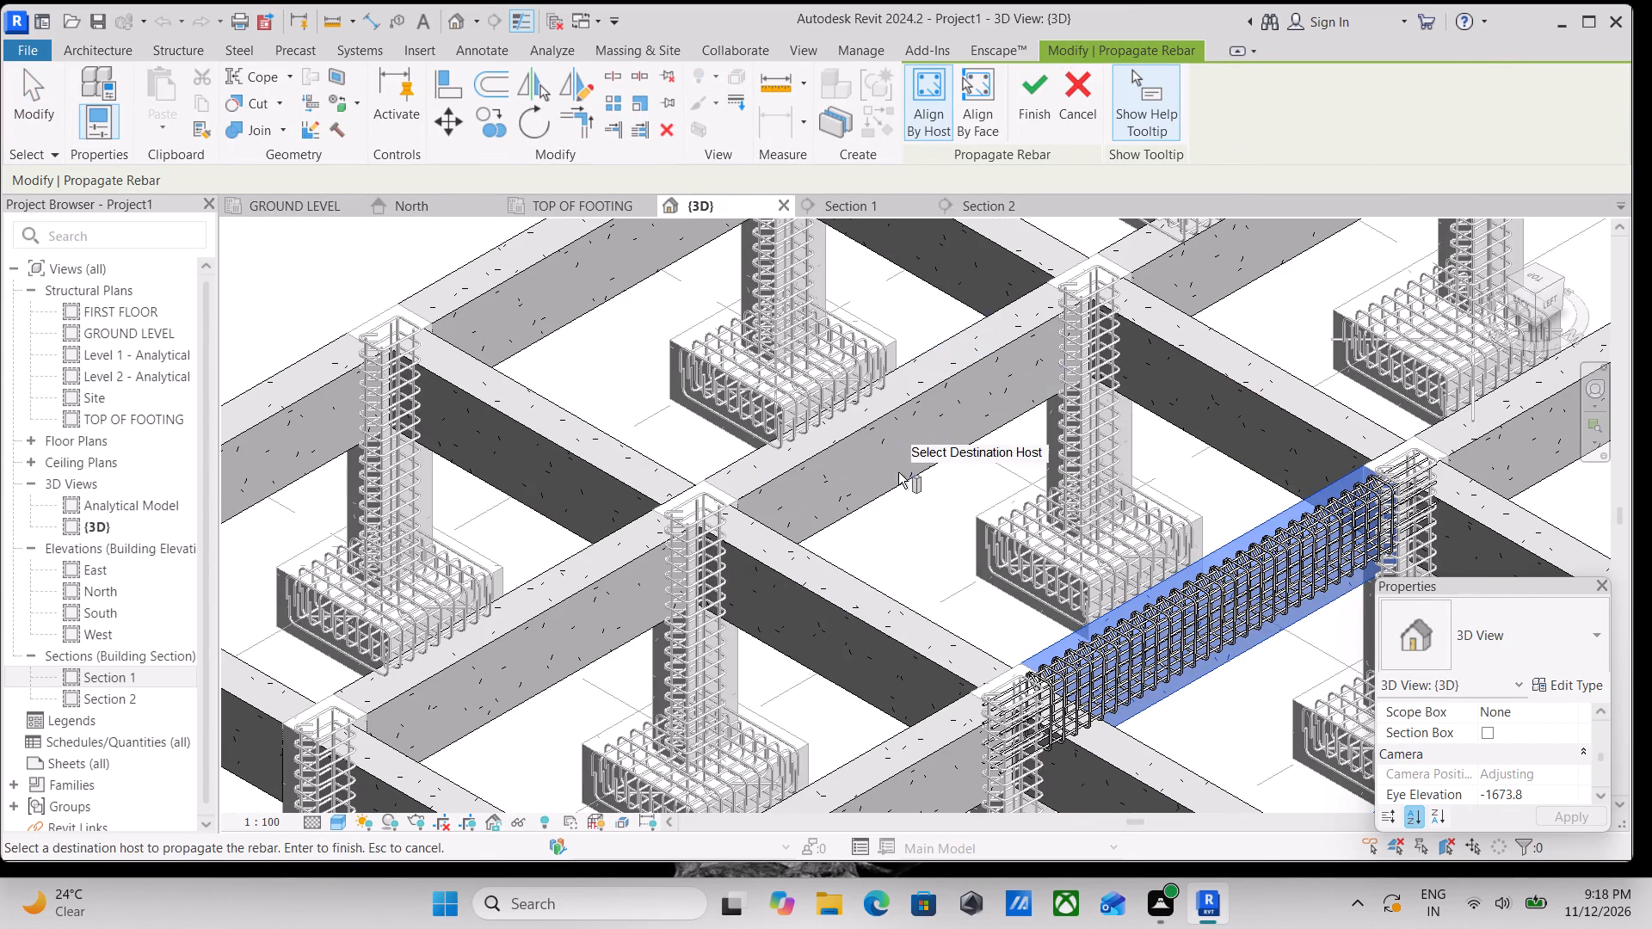
{"action": "left_click", "coordinate": [863, 437]}
{"action": "scroll", "coordinate": [869, 439], "scroll_direction": "down", "scroll_amount": 1}
{"action": "middle_click_drag", "start_coordinate": [903, 483], "coordinate": [1065, 665]}
{"action": "scroll", "coordinate": [1045, 651], "scroll_direction": "up", "scroll_amount": 1}
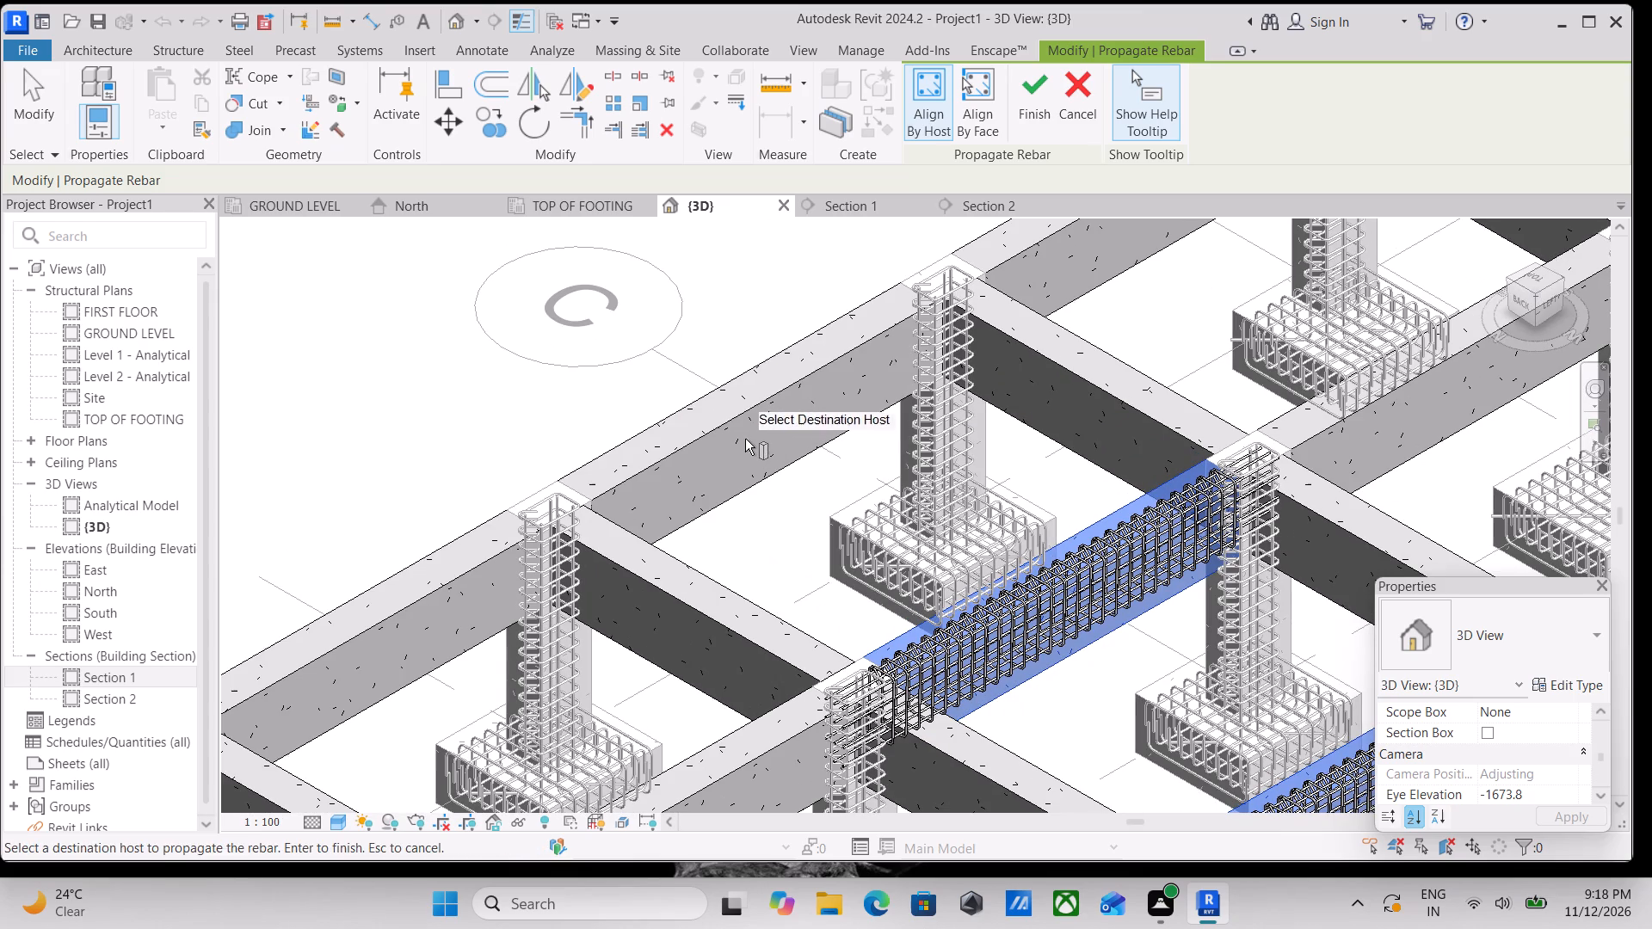
{"action": "left_click", "coordinate": [739, 422]}
Add the four beams between grids C and D, on grids 4 to 1, as destination hosts for the rebar.
{"action": "scroll", "coordinate": [739, 422], "scroll_direction": "down", "scroll_amount": 2}
{"action": "middle_click_drag", "start_coordinate": [741, 428], "coordinate": [771, 614]}
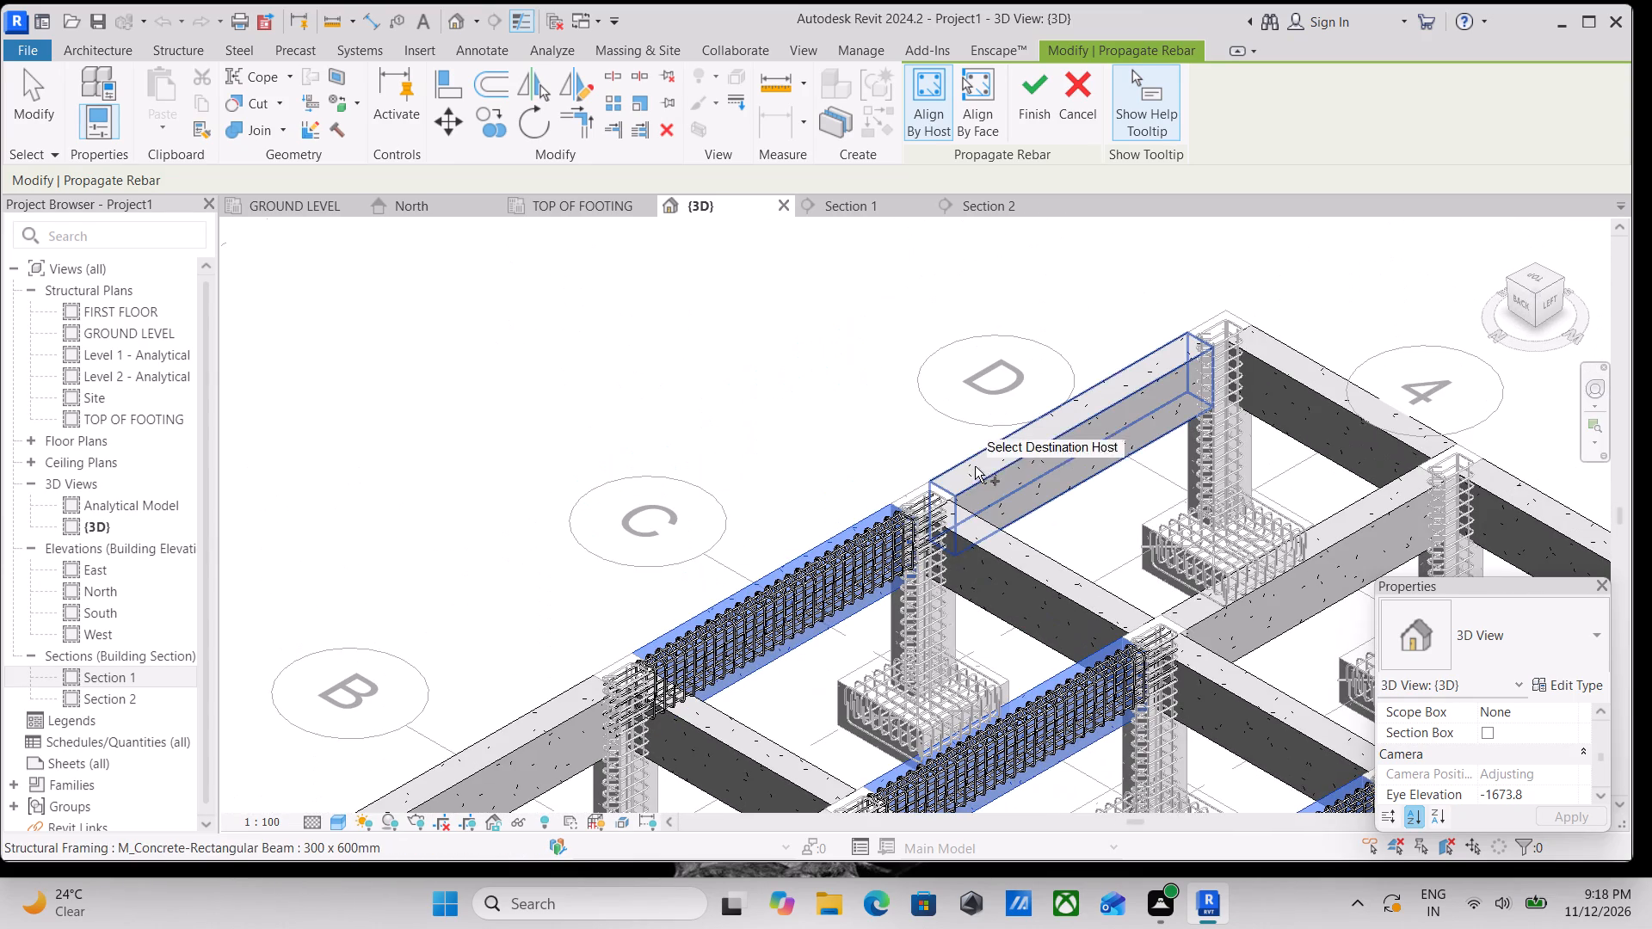
{"action": "left_click", "coordinate": [983, 456]}
{"action": "left_click", "coordinate": [1273, 591]}
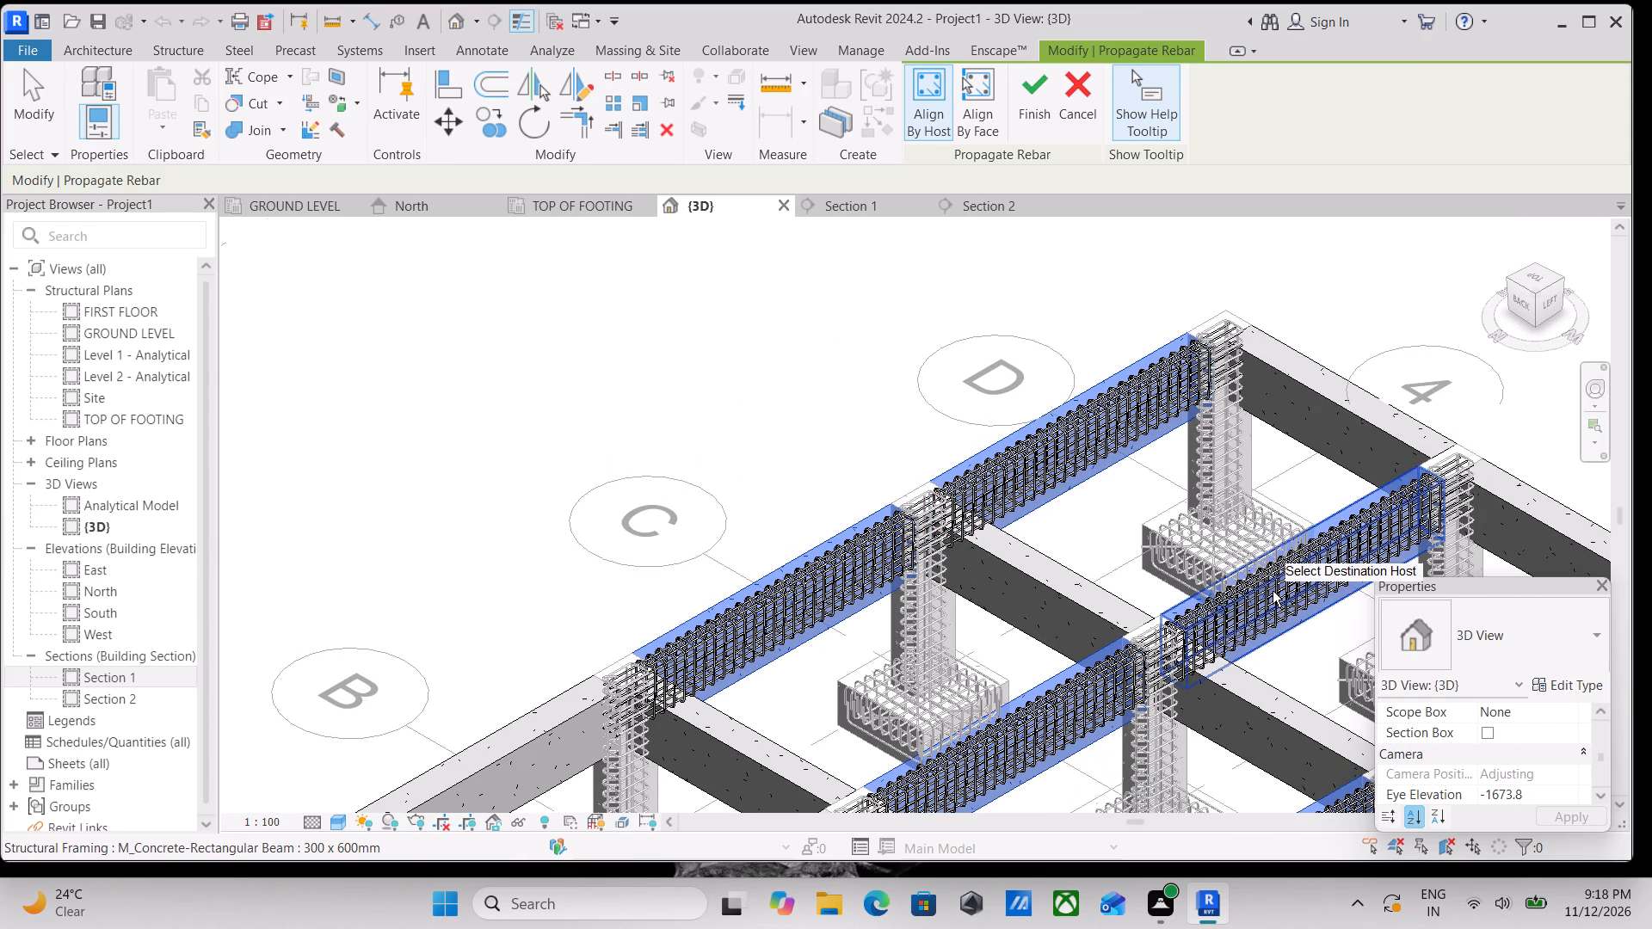
{"action": "middle_click_drag", "start_coordinate": [1269, 591], "coordinate": [960, 378]}
{"action": "left_click", "coordinate": [1142, 506]}
{"action": "middle_click_drag", "start_coordinate": [1210, 524], "coordinate": [1010, 440]}
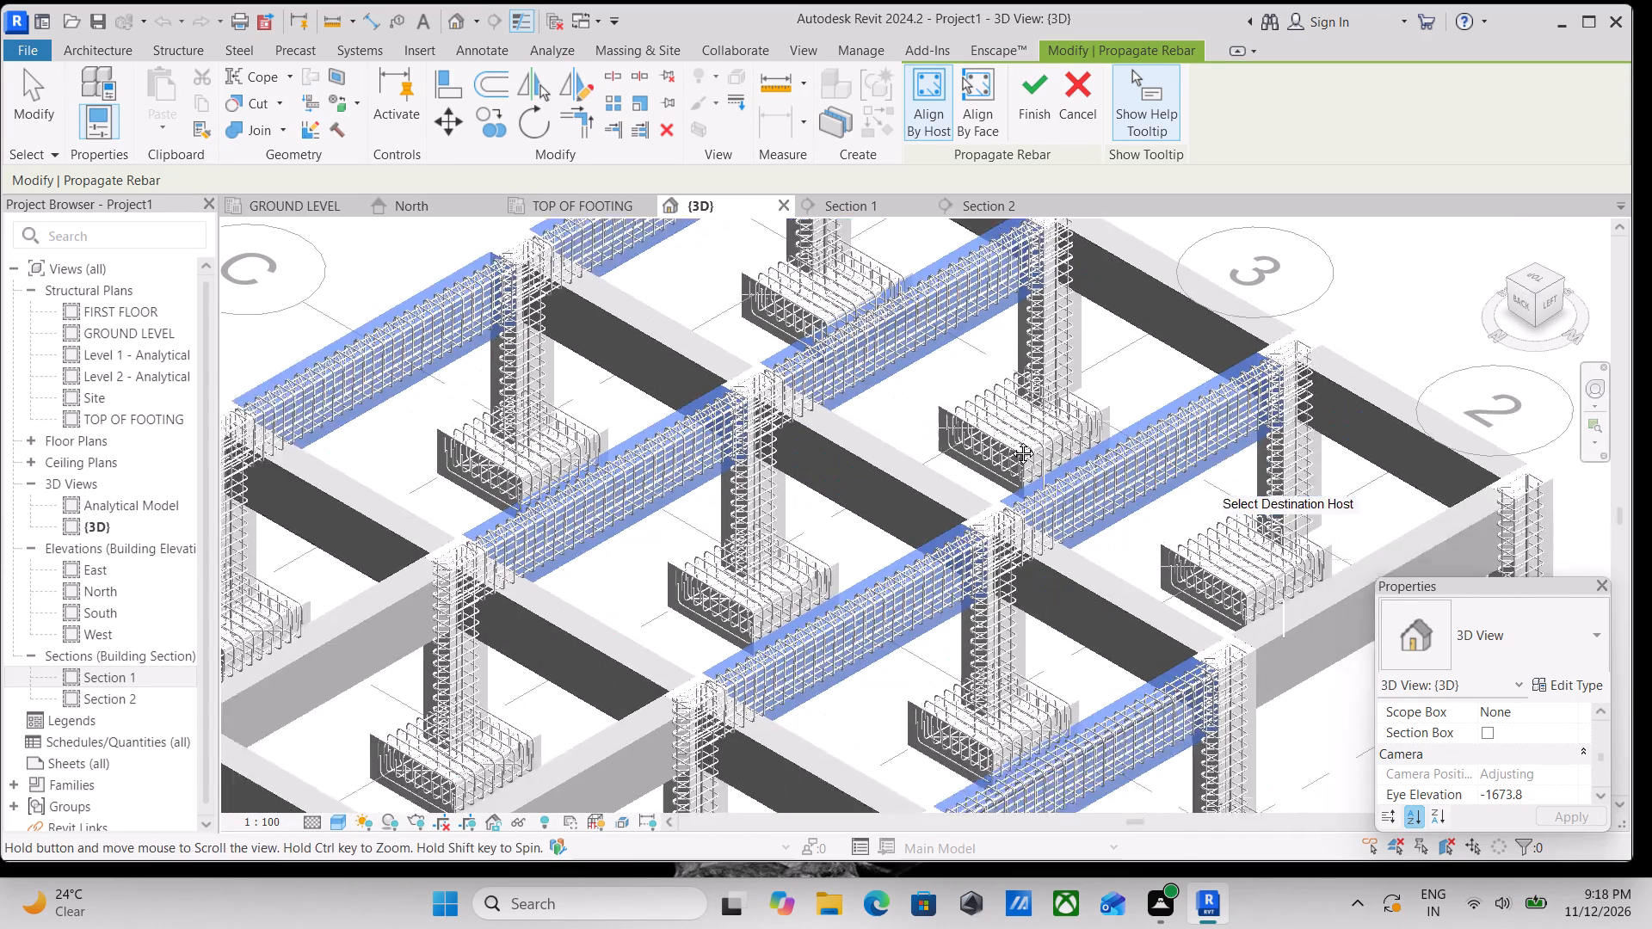
{"action": "middle_click_drag", "start_coordinate": [1010, 440], "coordinate": [972, 416]}
{"action": "left_click", "coordinate": [1171, 527]}
Add the three perimeter beams along grid D as destination hosts for the rebar.
{"action": "left_click", "coordinate": [1240, 329]}
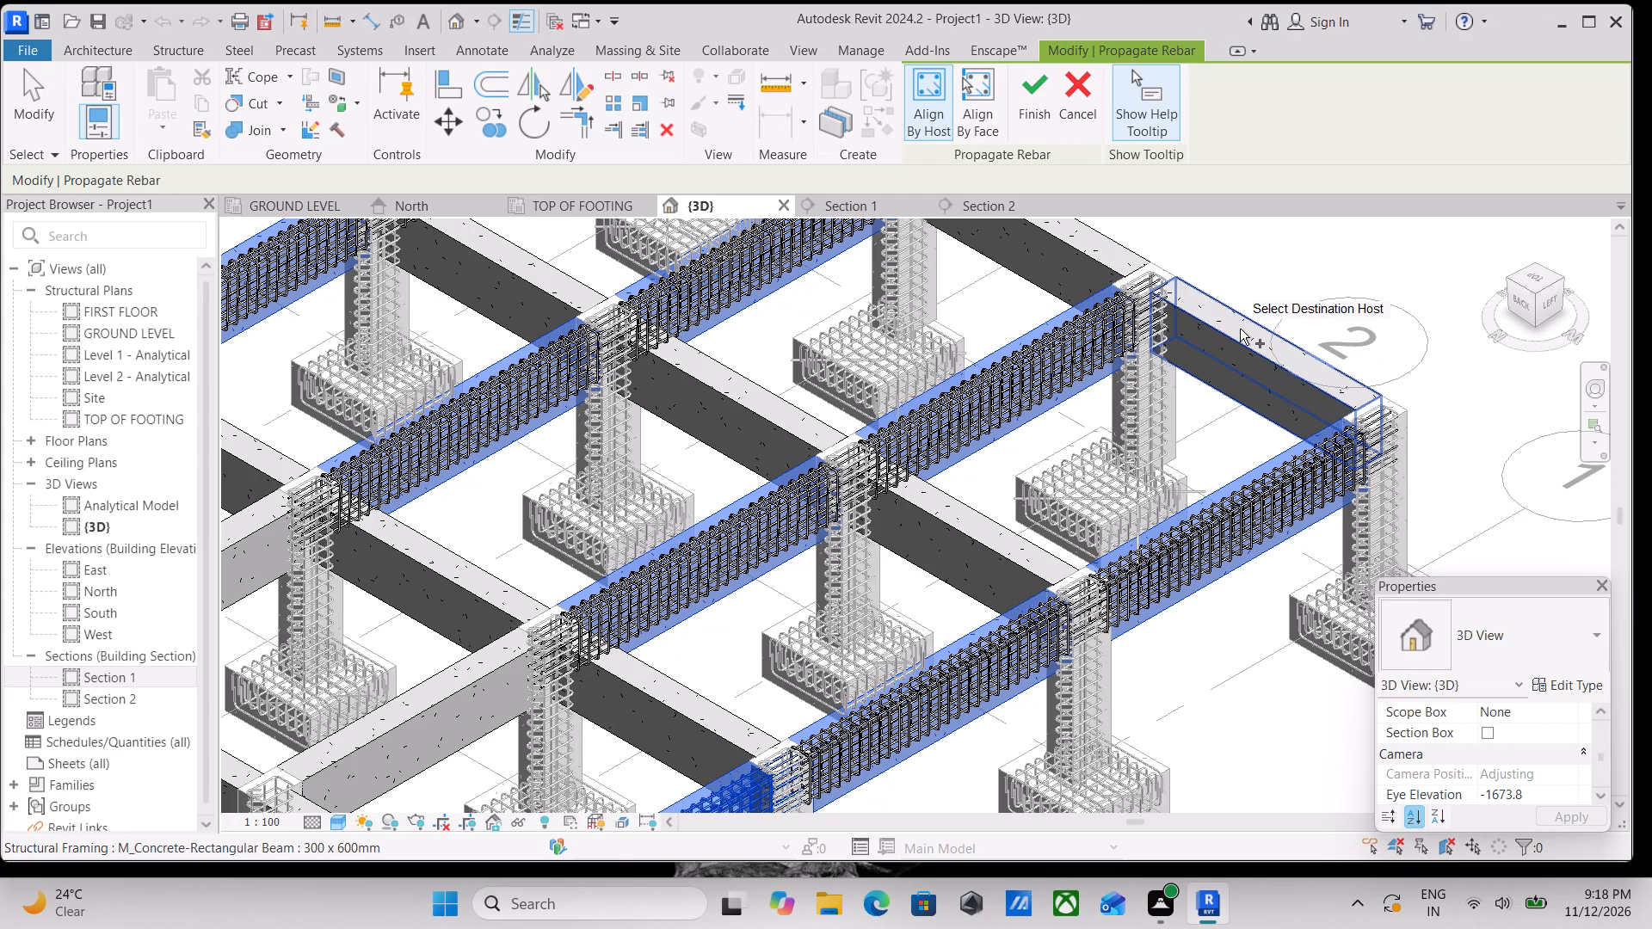
{"action": "middle_click_drag", "start_coordinate": [1242, 335], "coordinate": [1339, 526]}
{"action": "left_click", "coordinate": [1166, 428]}
{"action": "middle_click_drag", "start_coordinate": [1191, 456], "coordinate": [1277, 551]}
{"action": "left_click", "coordinate": [1013, 396]}
Add the beams between grids A and B on grids 4, 3 and 2 as destination hosts for the rebar.
{"action": "middle_click_drag", "start_coordinate": [1020, 404], "coordinate": [1255, 365]}
{"action": "middle_click_drag", "start_coordinate": [952, 472], "coordinate": [1131, 348]}
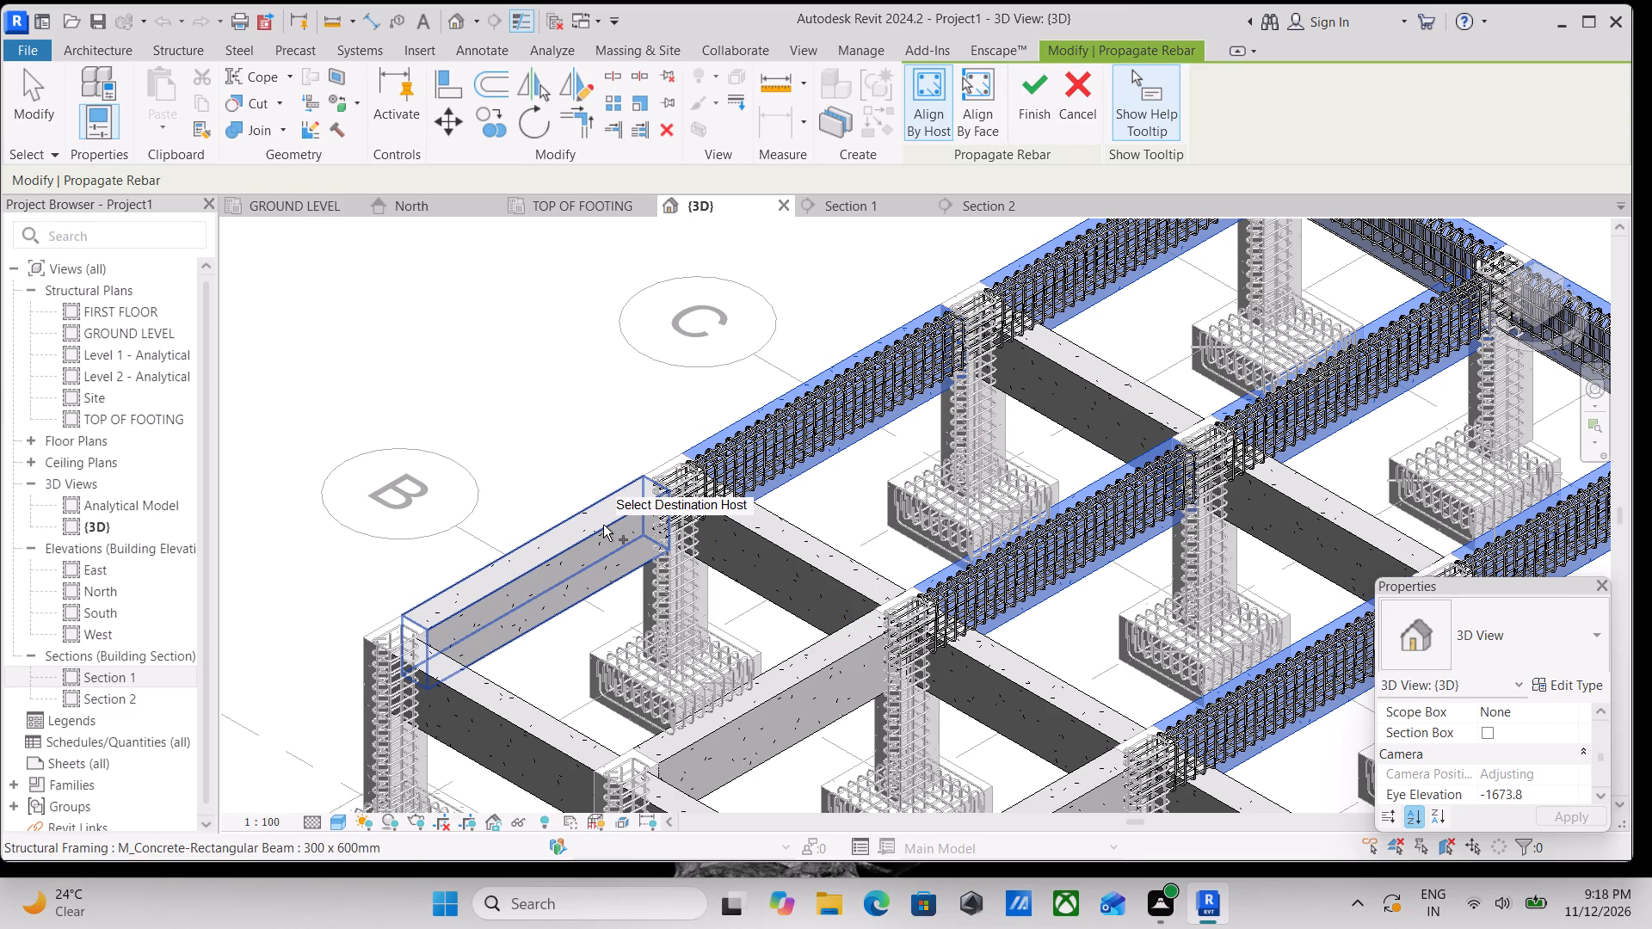
{"action": "scroll", "coordinate": [594, 547], "scroll_direction": "down", "scroll_amount": 2}
{"action": "middle_click_drag", "start_coordinate": [593, 549], "coordinate": [699, 449]}
{"action": "left_click", "coordinate": [687, 444]}
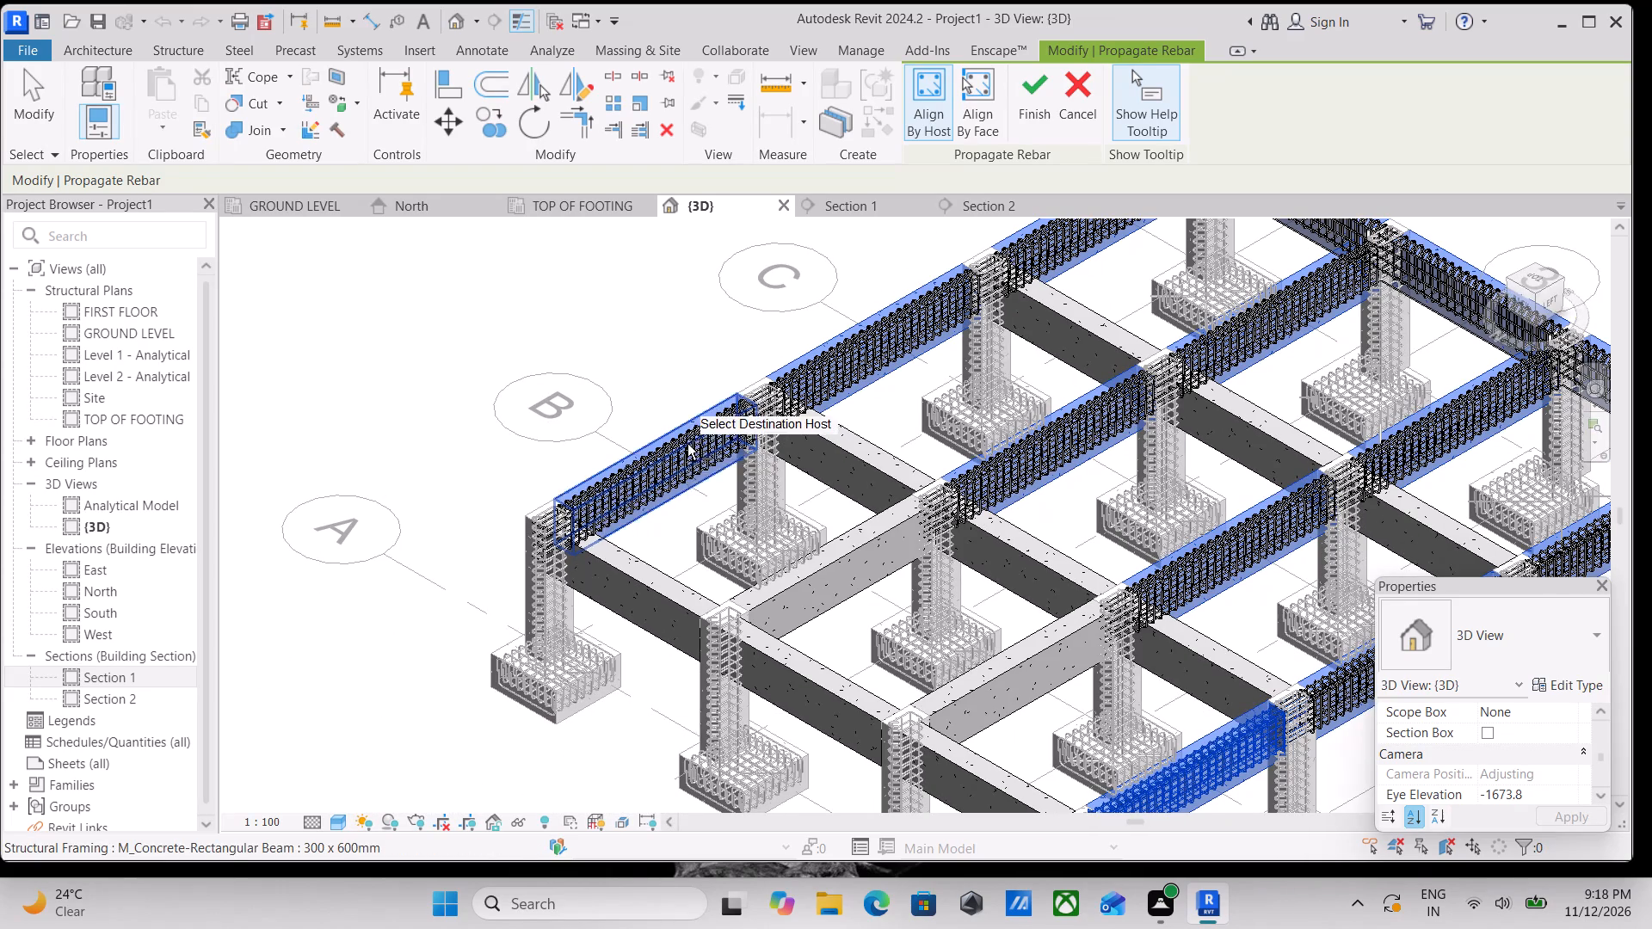
{"action": "middle_click_drag", "start_coordinate": [773, 607], "coordinate": [678, 507]}
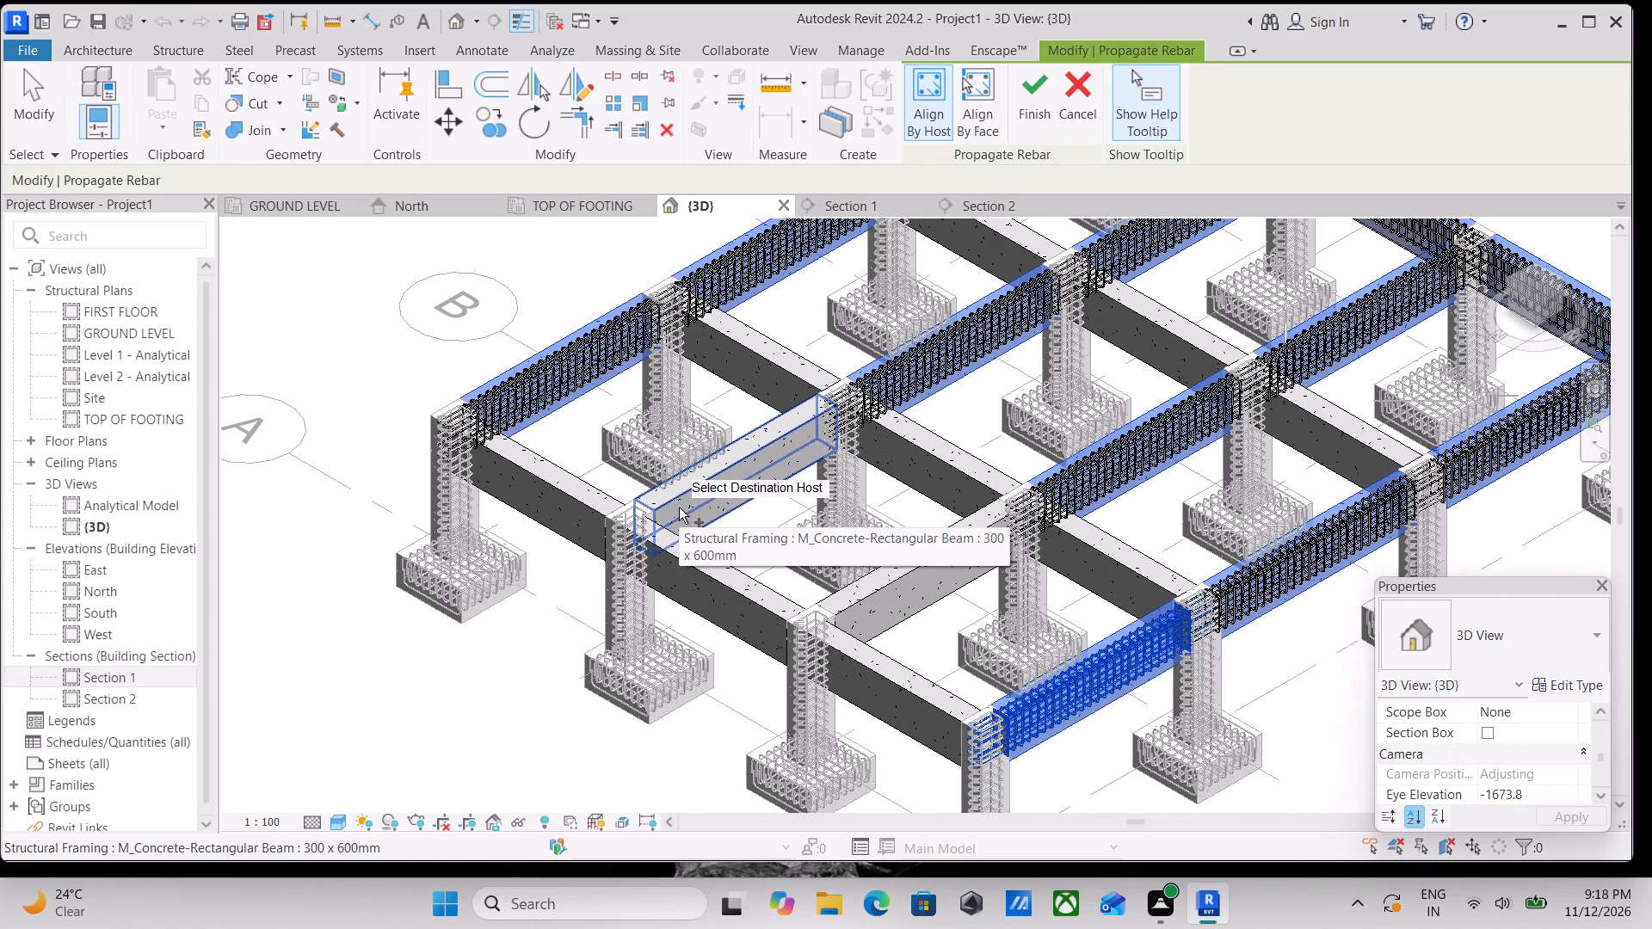
{"action": "left_click", "coordinate": [738, 462]}
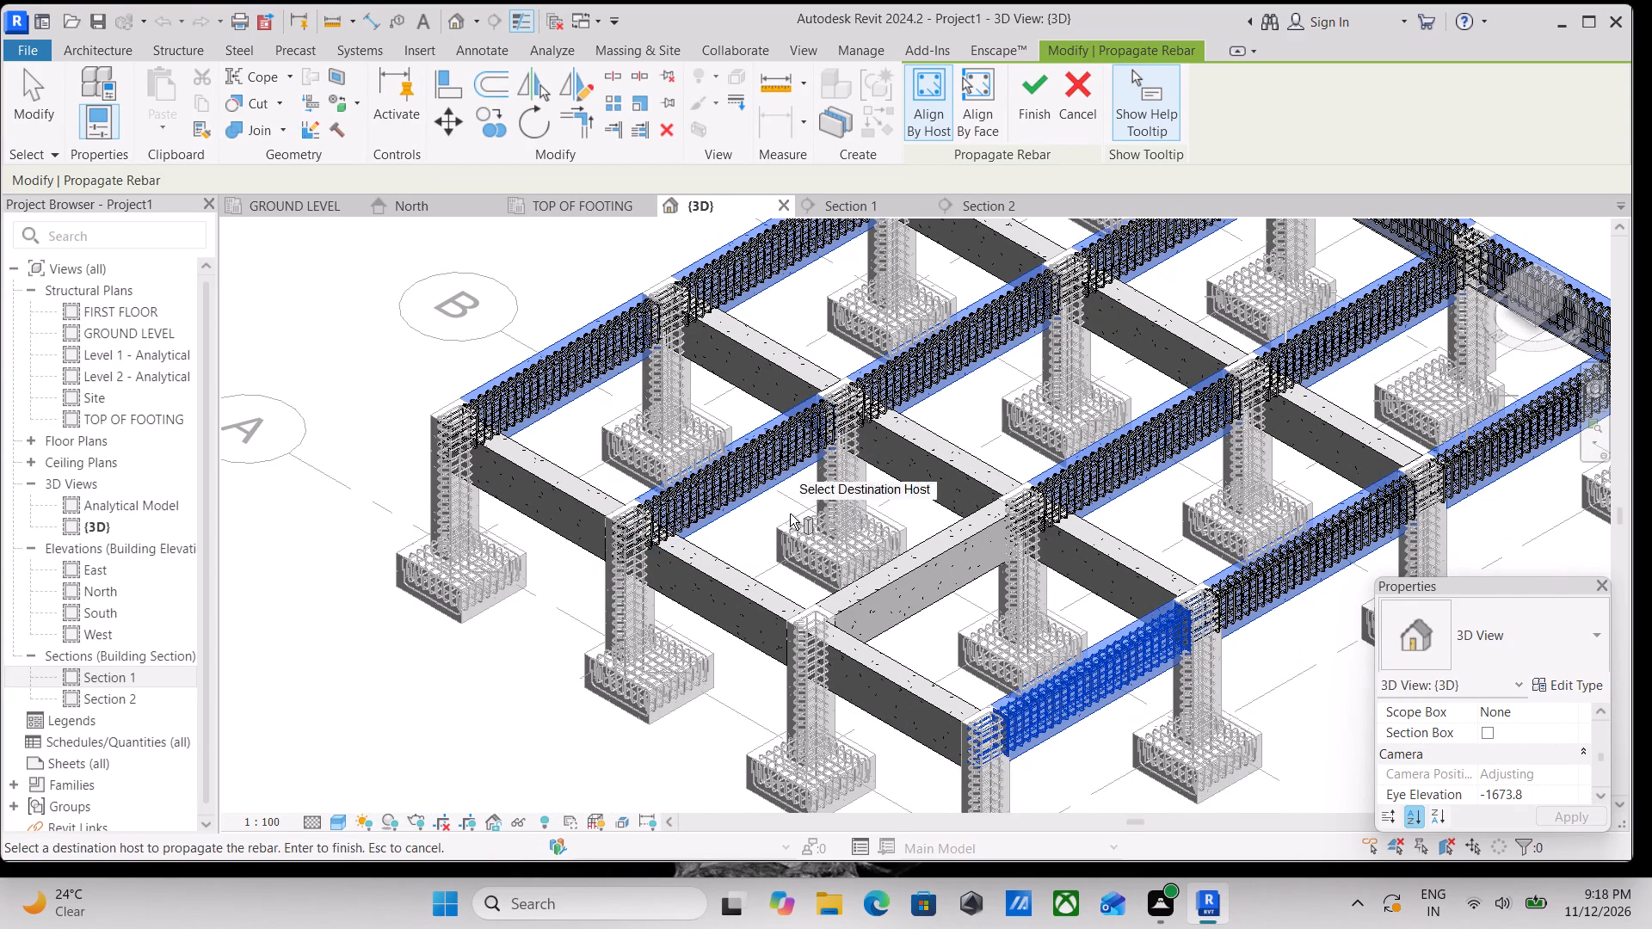
{"action": "left_click", "coordinate": [847, 599]}
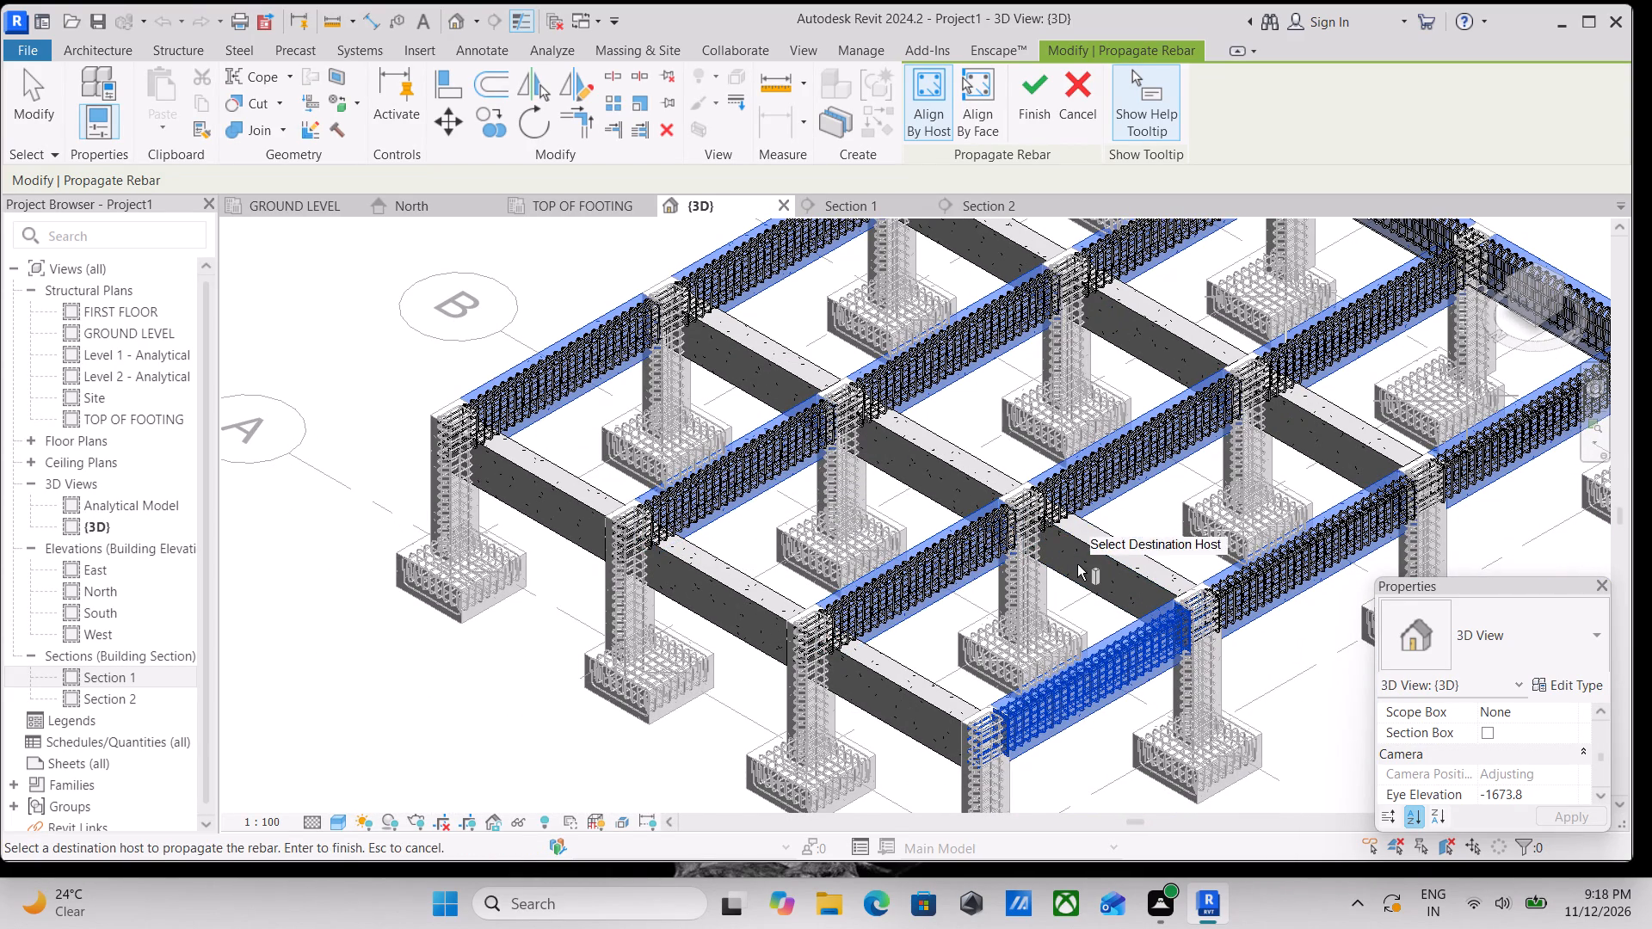
Add the six beams running along grids A and B as destination hosts for the rebar.
{"action": "left_click", "coordinate": [1088, 554]}
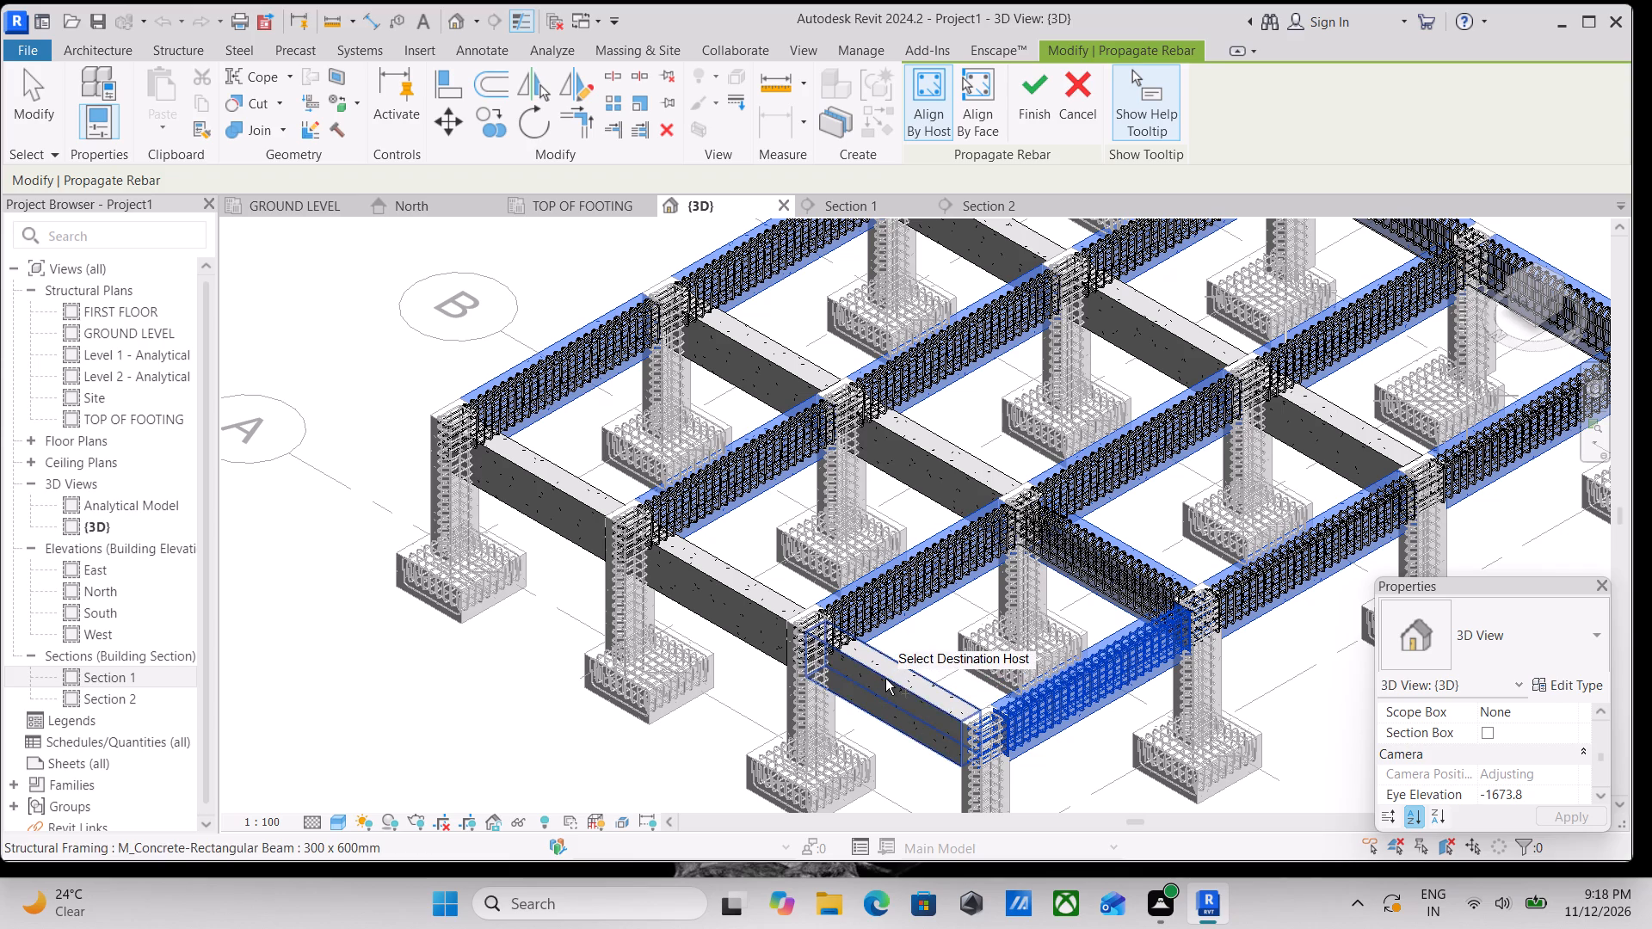
{"action": "left_click", "coordinate": [885, 679]}
{"action": "left_click", "coordinate": [749, 581]}
{"action": "left_click", "coordinate": [910, 479]}
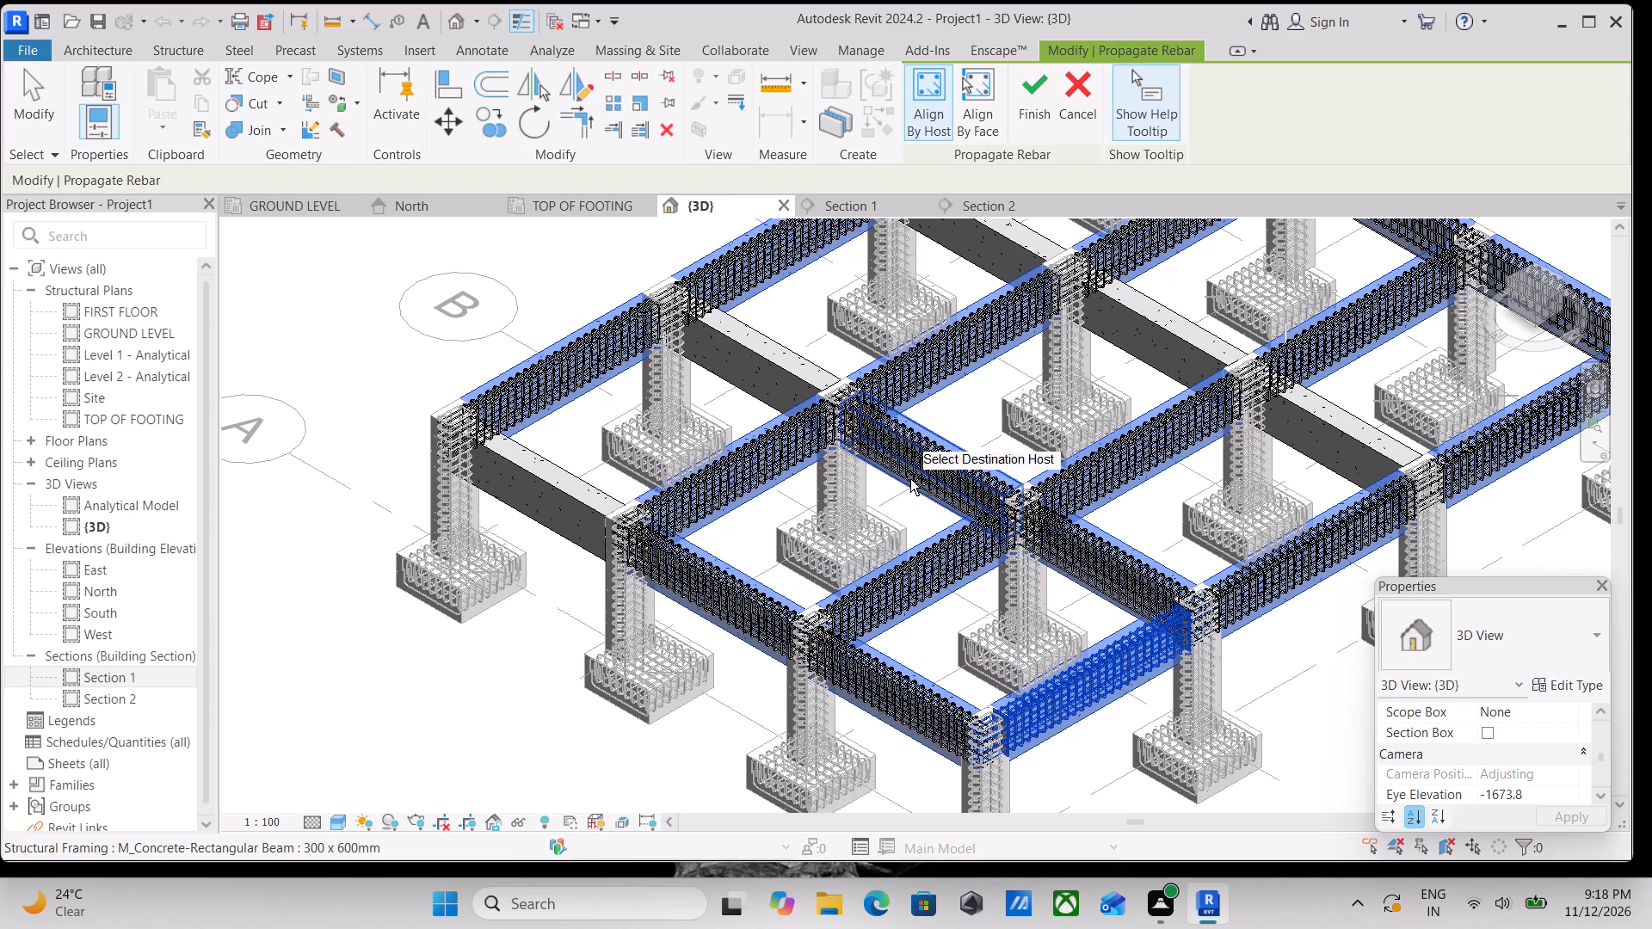
{"action": "left_click", "coordinate": [772, 366]}
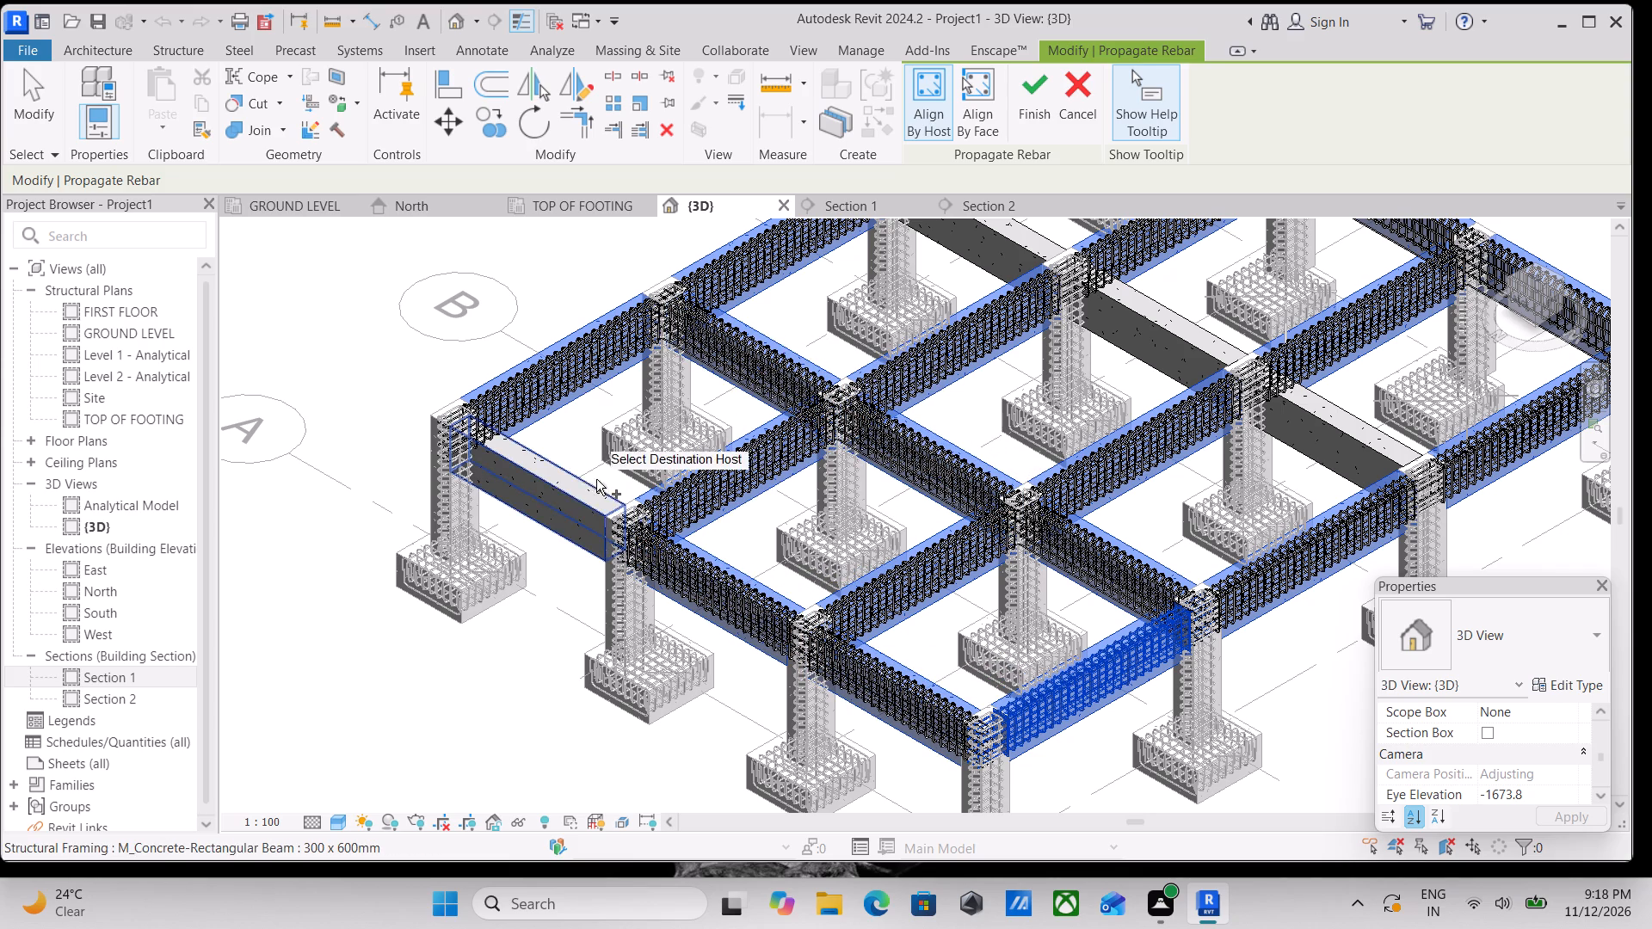
{"action": "left_click", "coordinate": [585, 479]}
Add the three beams along grid C, between grids 4 and 1, as destination hosts for the rebar.
{"action": "middle_click_drag", "start_coordinate": [898, 557], "coordinate": [797, 759]}
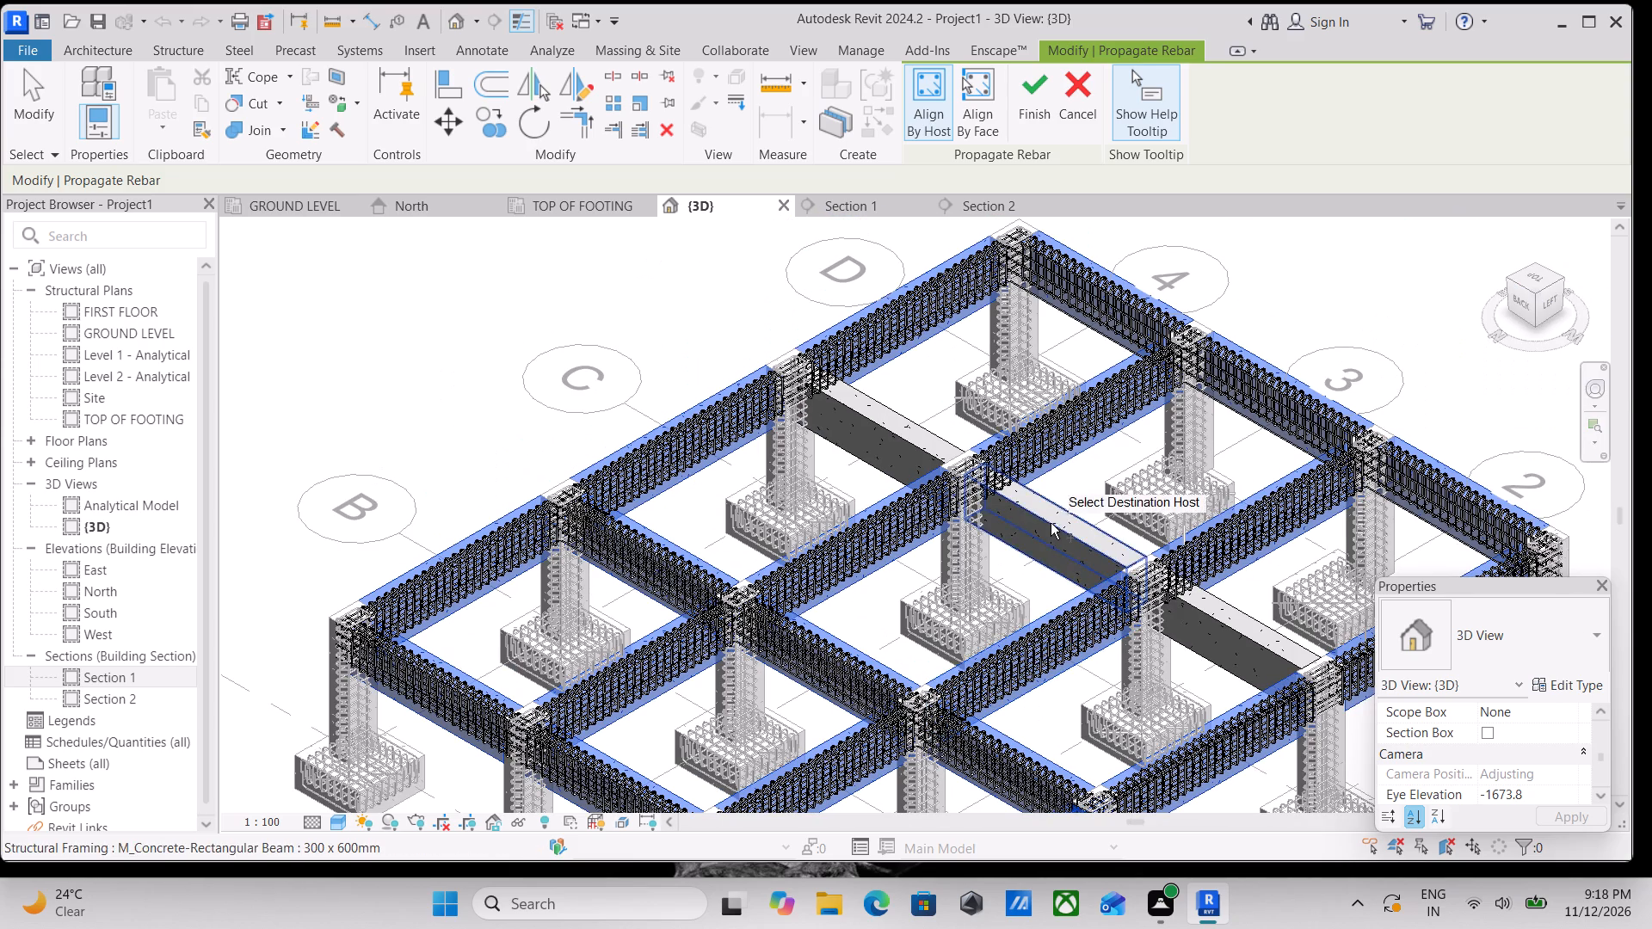
{"action": "left_click", "coordinate": [1049, 523]}
{"action": "middle_click_drag", "start_coordinate": [1127, 578], "coordinate": [840, 508]}
{"action": "left_click", "coordinate": [924, 542]}
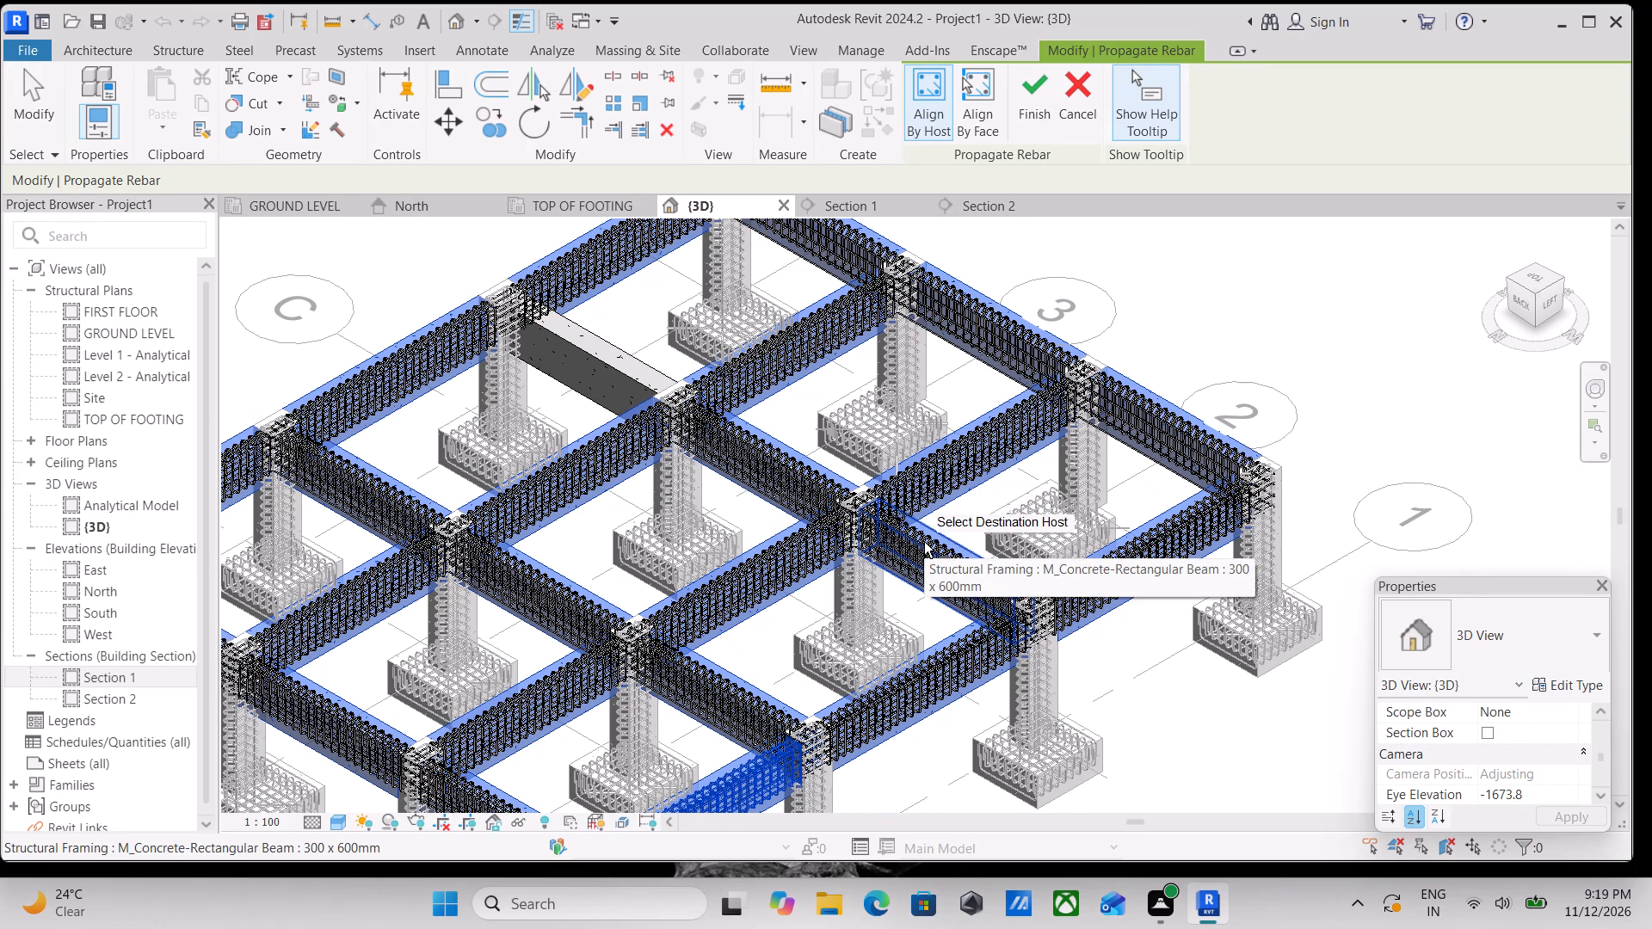
{"action": "middle_click_drag", "start_coordinate": [933, 548], "coordinate": [1034, 628]}
{"action": "left_click", "coordinate": [692, 433]}
Examine the propagated rebar preview across the ground-level beam grid and check that every beam is included as a destination host.
{"action": "scroll", "coordinate": [784, 531], "scroll_direction": "down", "scroll_amount": 1}
{"action": "middle_click_drag", "start_coordinate": [784, 531], "coordinate": [831, 451]}
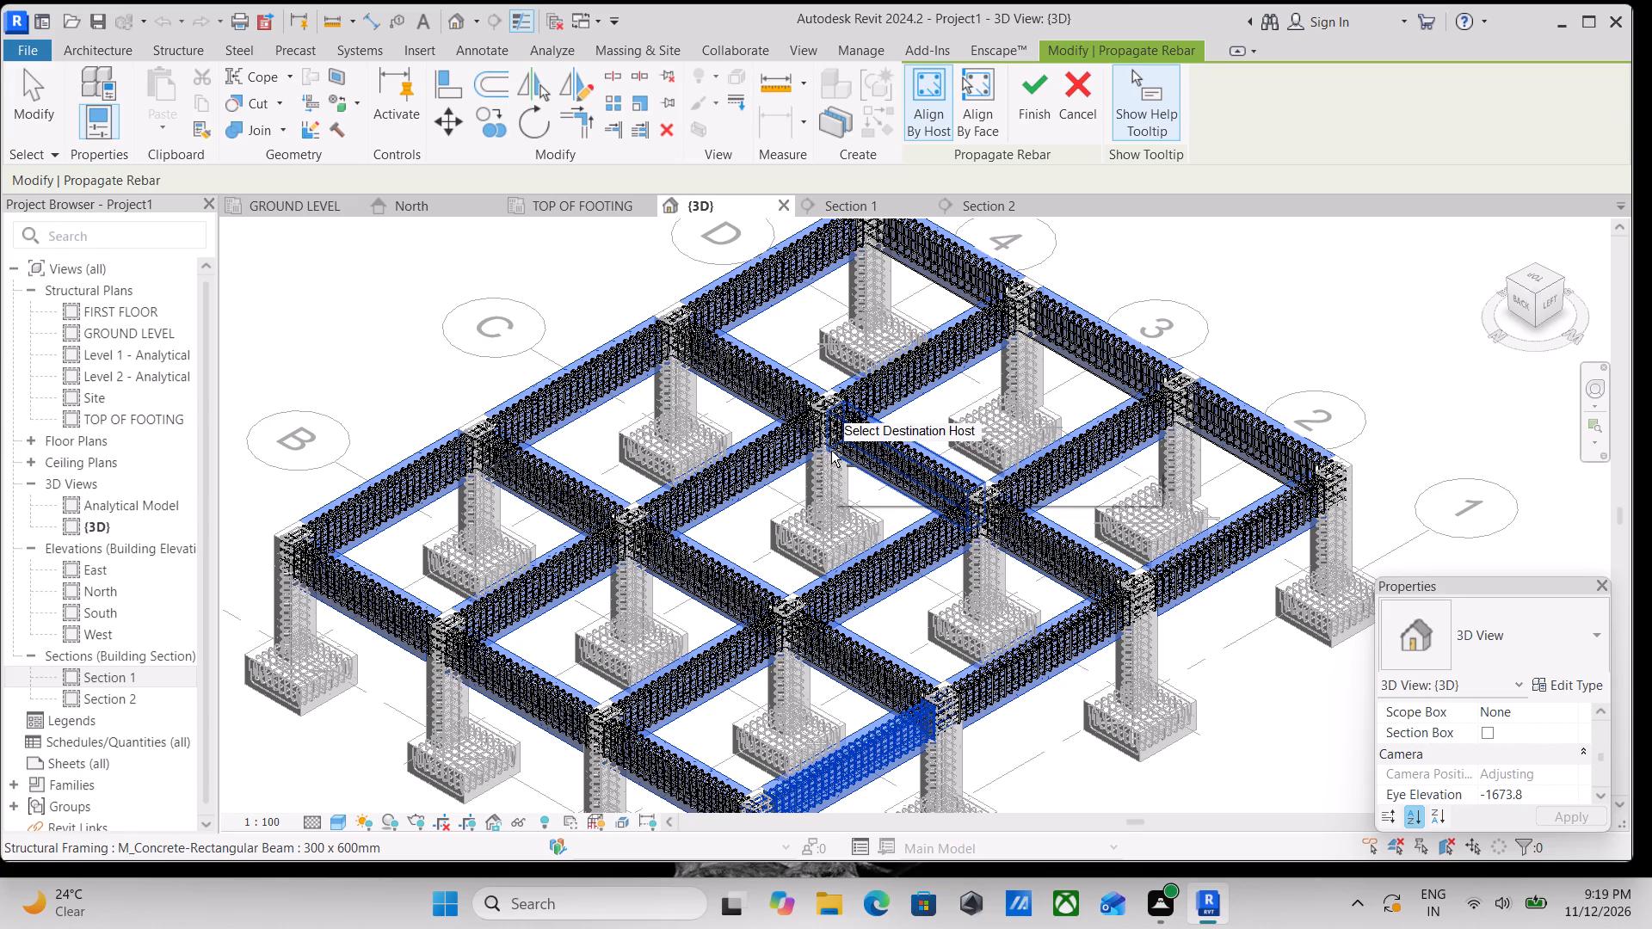
{"action": "scroll", "coordinate": [831, 452], "scroll_direction": "down", "scroll_amount": 3}
{"action": "middle_click_drag", "start_coordinate": [831, 471], "coordinate": [908, 527]}
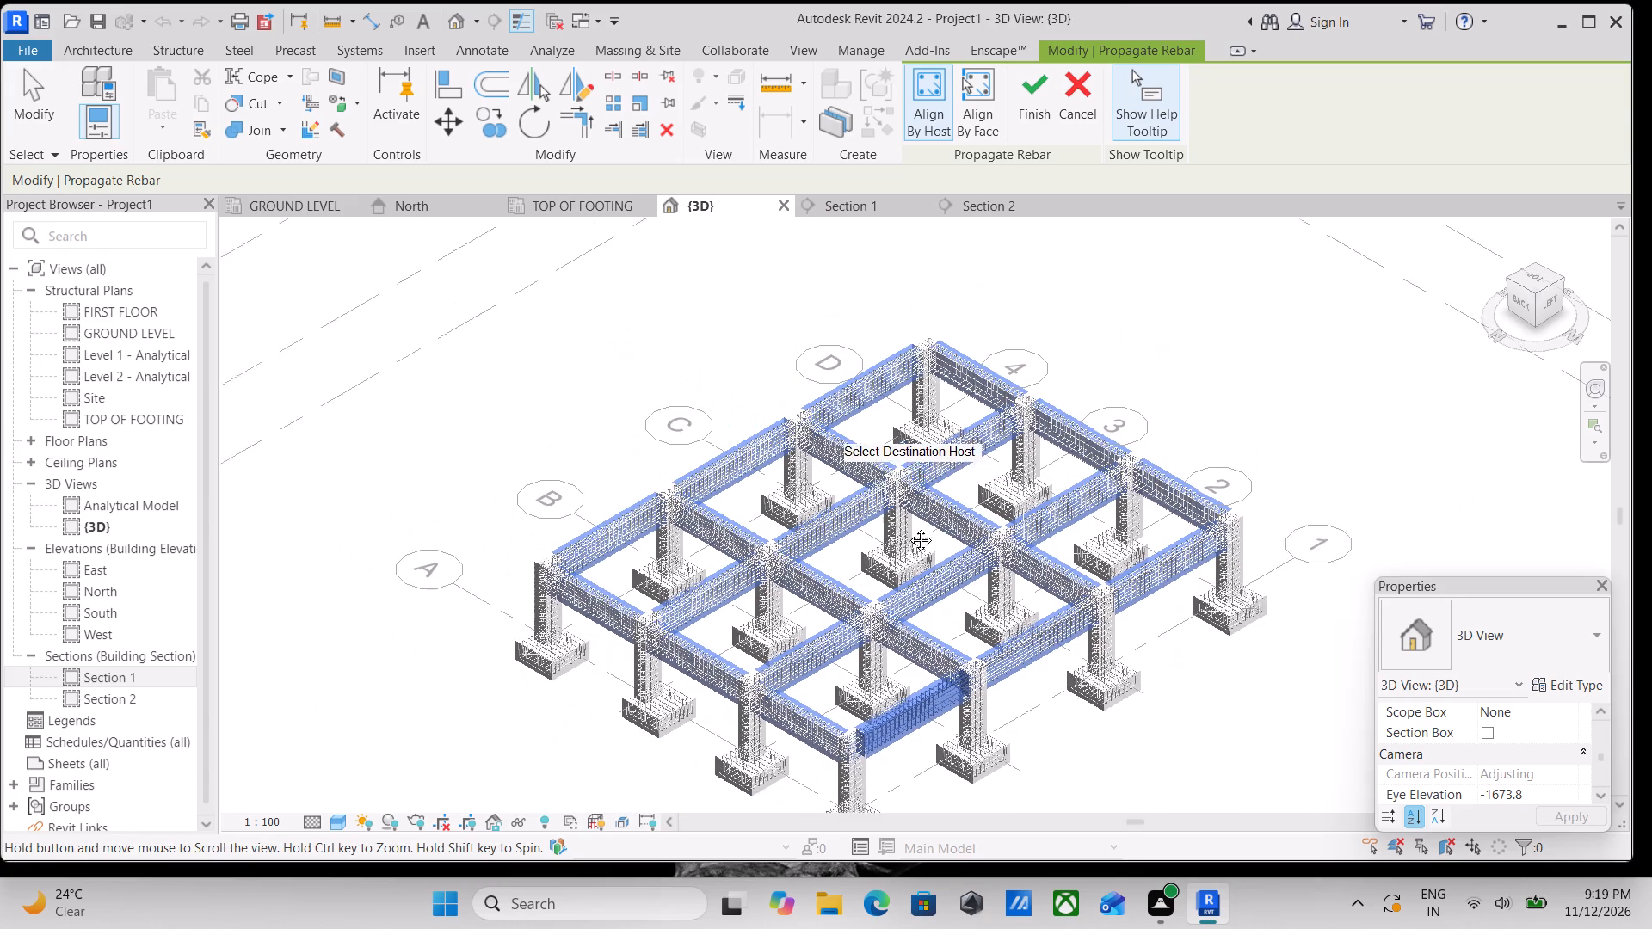
{"action": "middle_click_drag", "start_coordinate": [908, 527], "coordinate": [889, 397]}
{"action": "scroll", "coordinate": [891, 397], "scroll_direction": "up", "scroll_amount": 5}
{"action": "middle_click_drag", "start_coordinate": [954, 523], "coordinate": [1019, 557]}
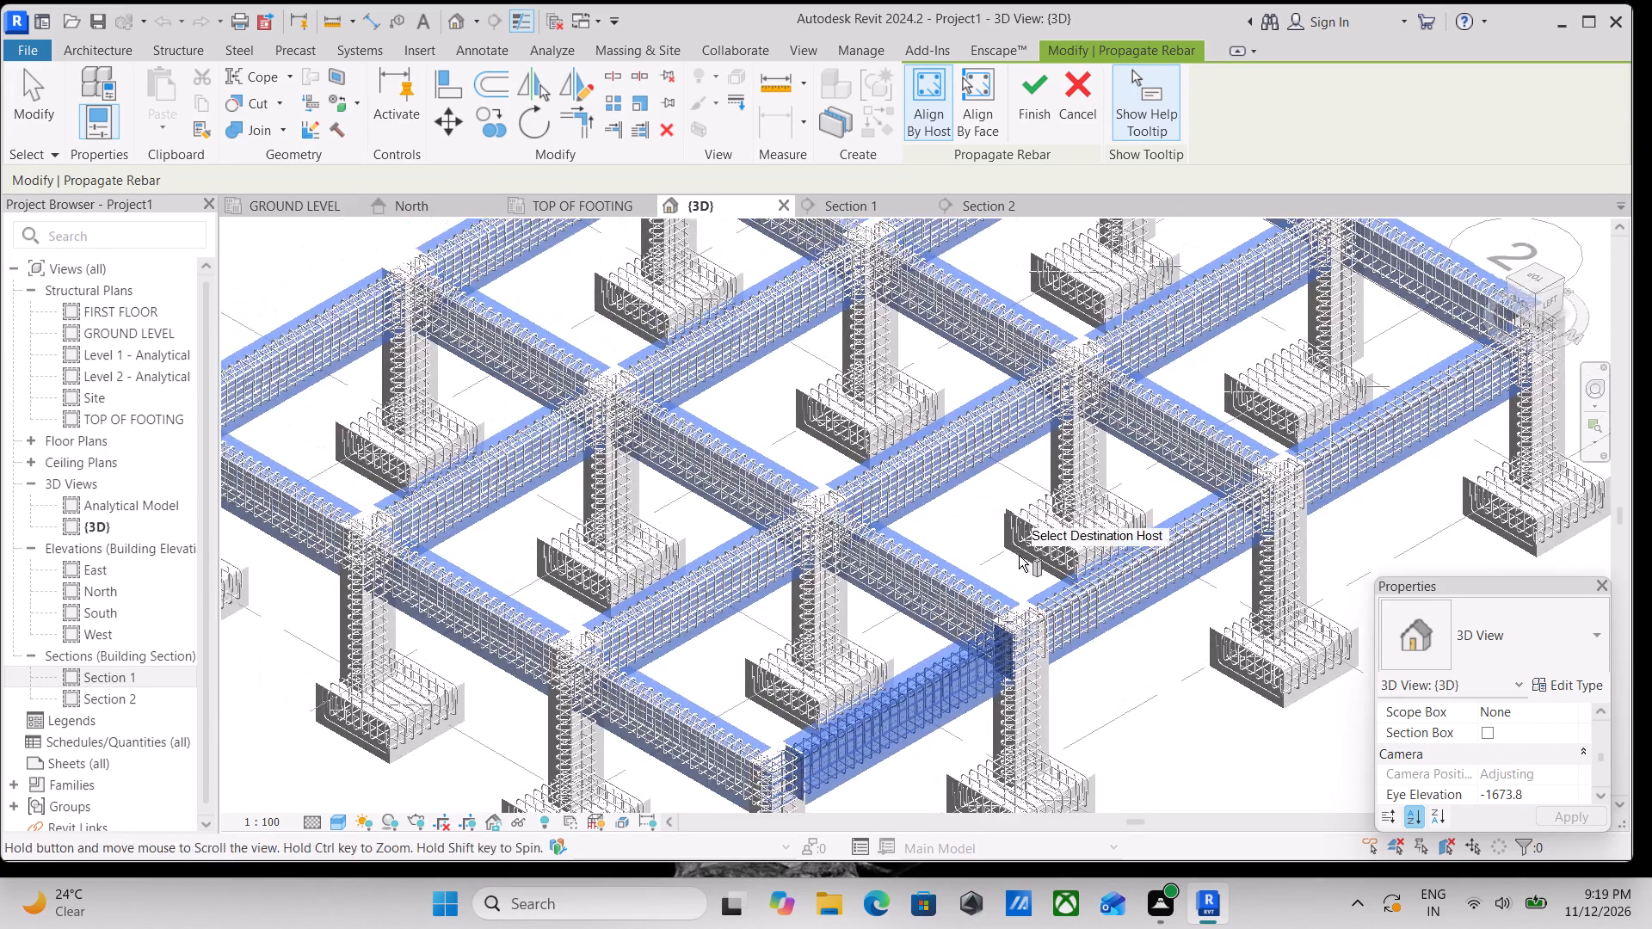
{"action": "scroll", "coordinate": [1019, 556], "scroll_direction": "up", "scroll_amount": 2}
{"action": "scroll", "coordinate": [1060, 532], "scroll_direction": "down", "scroll_amount": 8}
{"action": "scroll", "coordinate": [1166, 545], "scroll_direction": "up", "scroll_amount": 8}
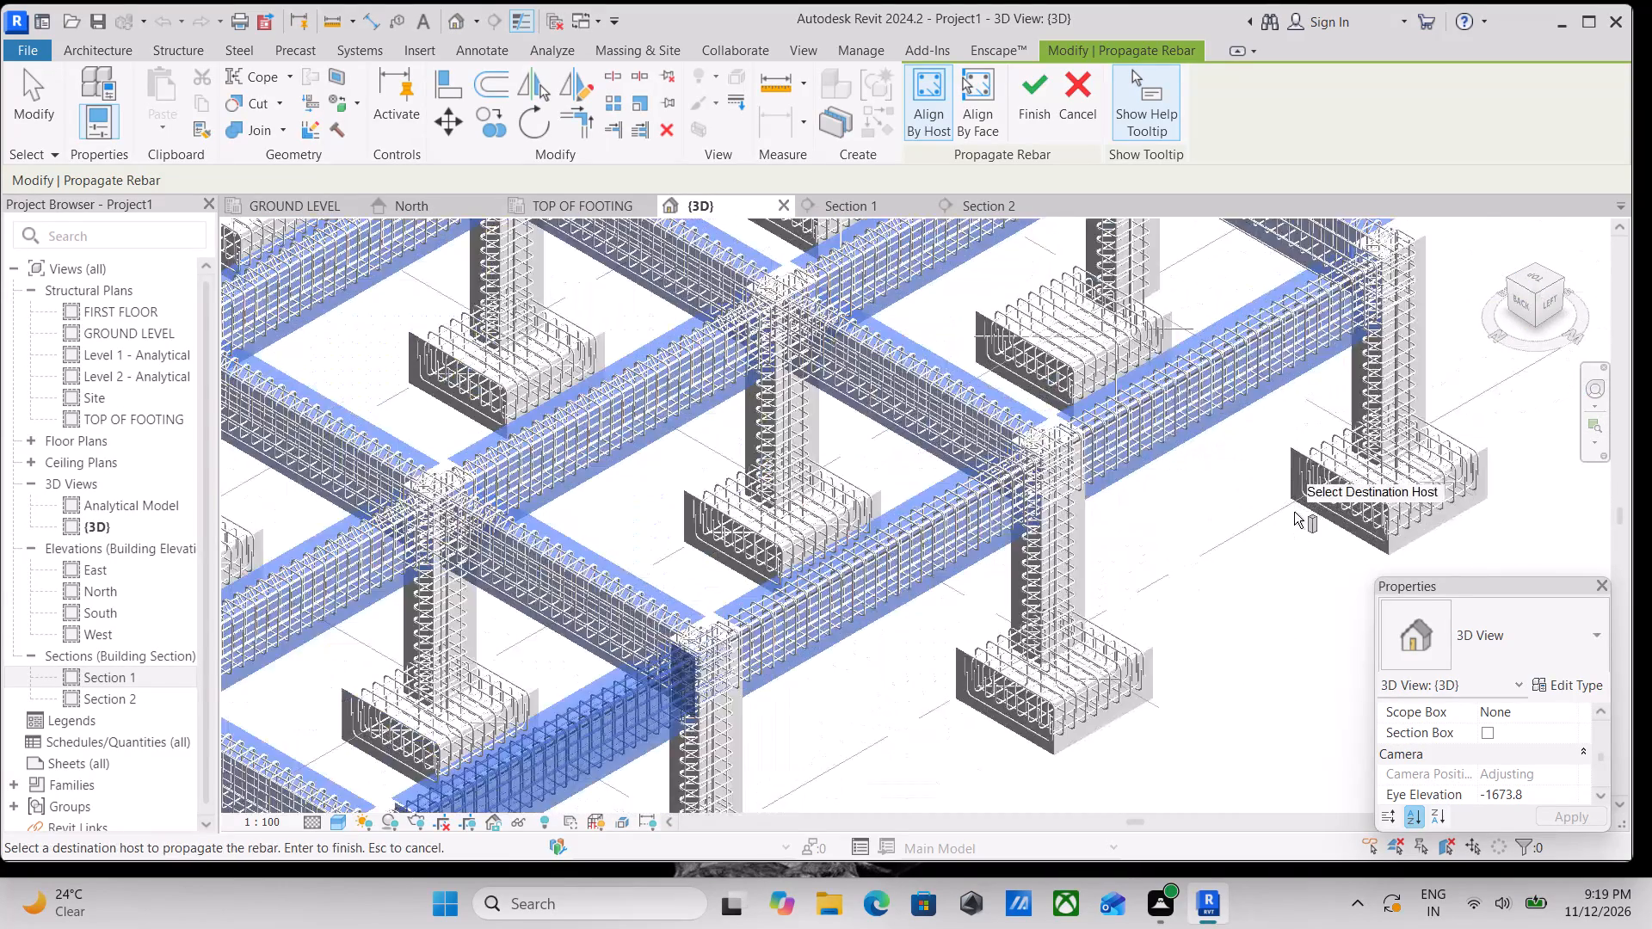
{"action": "scroll", "coordinate": [1220, 498], "scroll_direction": "up", "scroll_amount": 1}
{"action": "middle_click_drag", "start_coordinate": [1214, 497], "coordinate": [1034, 600]}
{"action": "middle_click_drag", "start_coordinate": [1048, 596], "coordinate": [1068, 712]}
{"action": "middle_click_drag", "start_coordinate": [991, 524], "coordinate": [1170, 677]}
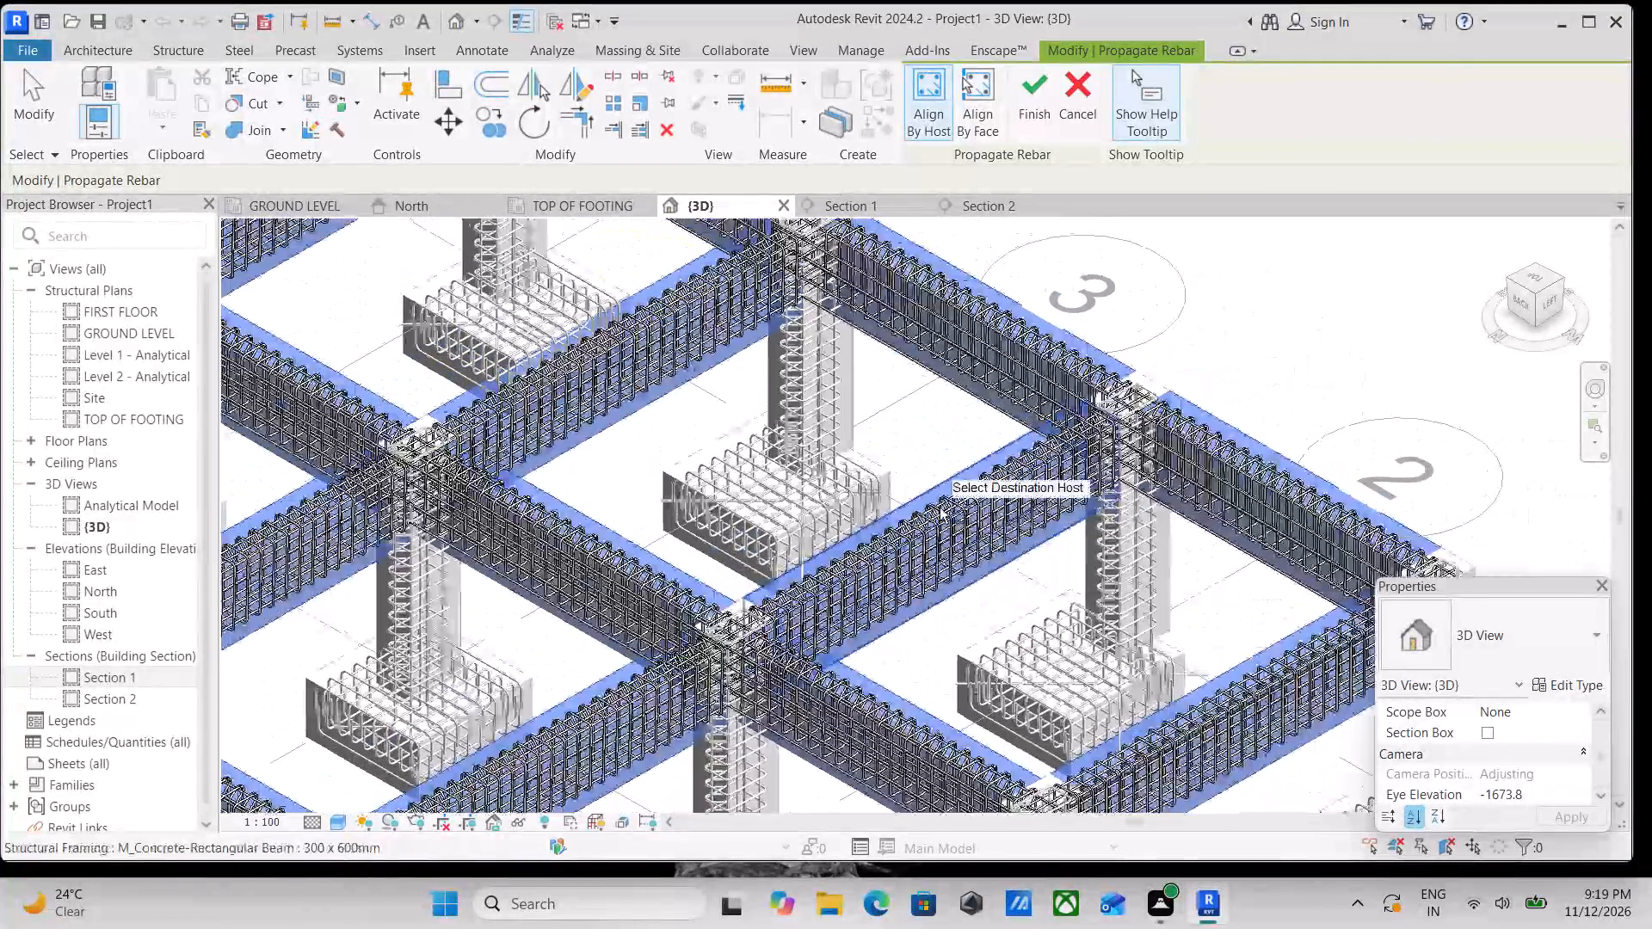
{"action": "middle_click_drag", "start_coordinate": [961, 525], "coordinate": [1314, 736]}
{"action": "middle_click_drag", "start_coordinate": [1057, 592], "coordinate": [1350, 655]}
{"action": "middle_click_drag", "start_coordinate": [1125, 620], "coordinate": [1230, 365]}
{"action": "middle_click_drag", "start_coordinate": [952, 588], "coordinate": [1099, 345]}
{"action": "middle_click_drag", "start_coordinate": [1001, 526], "coordinate": [1093, 321]}
{"action": "middle_click_drag", "start_coordinate": [989, 534], "coordinate": [1103, 351]}
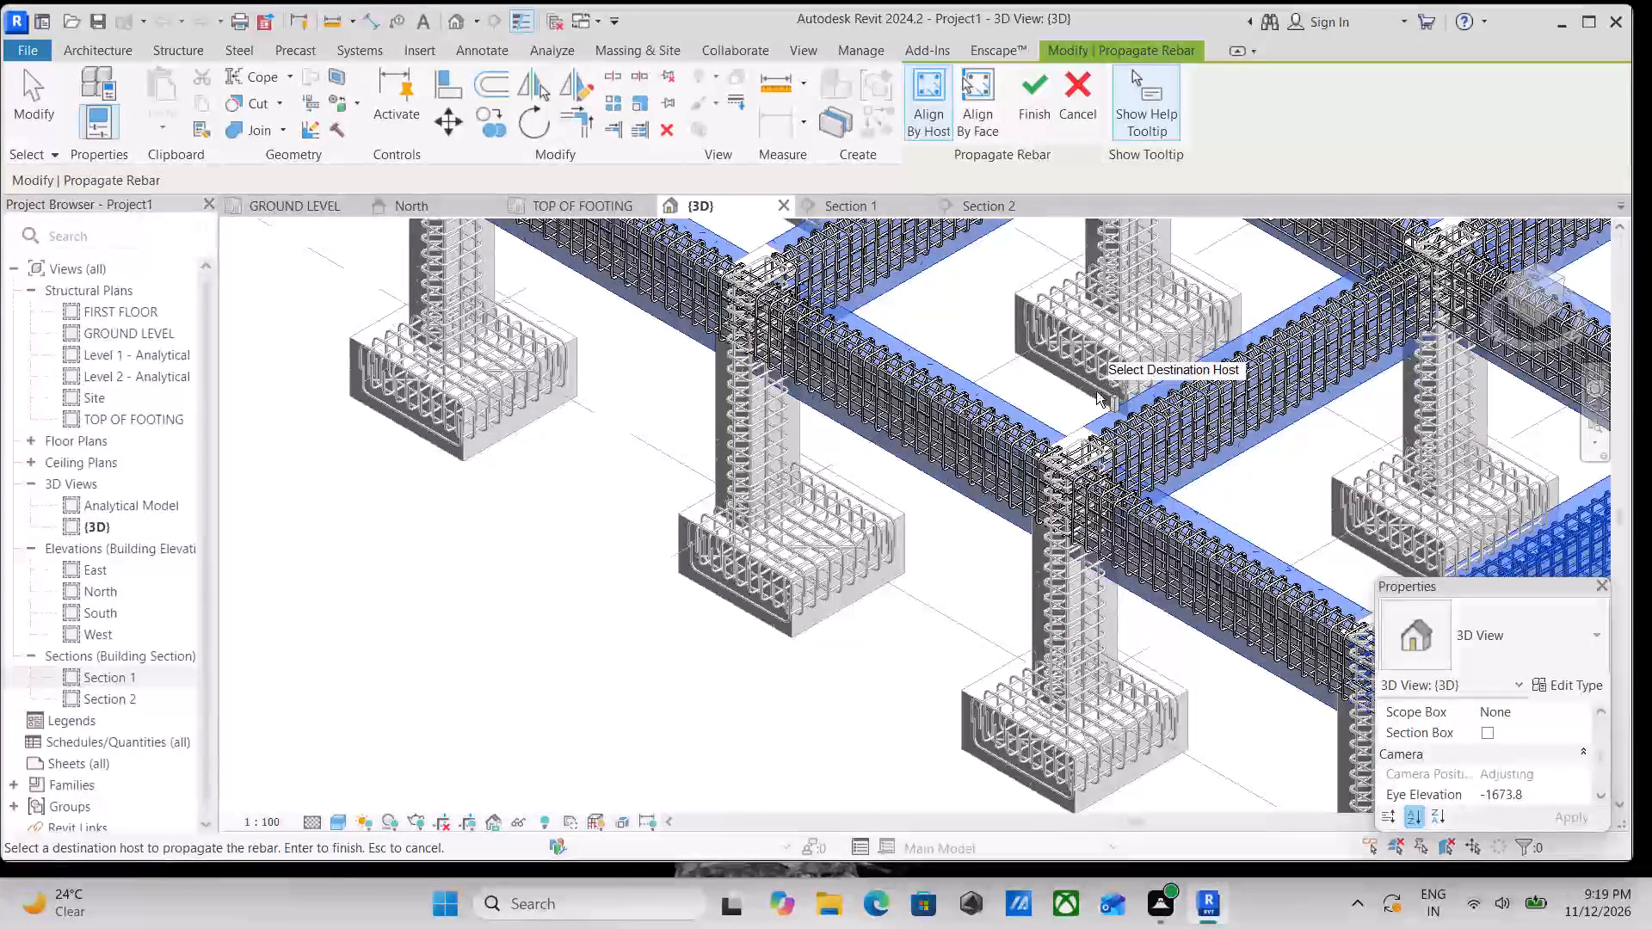
{"action": "middle_click_drag", "start_coordinate": [1128, 408], "coordinate": [940, 368]}
{"action": "middle_click_drag", "start_coordinate": [1124, 414], "coordinate": [903, 391]}
{"action": "scroll", "coordinate": [1127, 563], "scroll_direction": "up", "scroll_amount": 1}
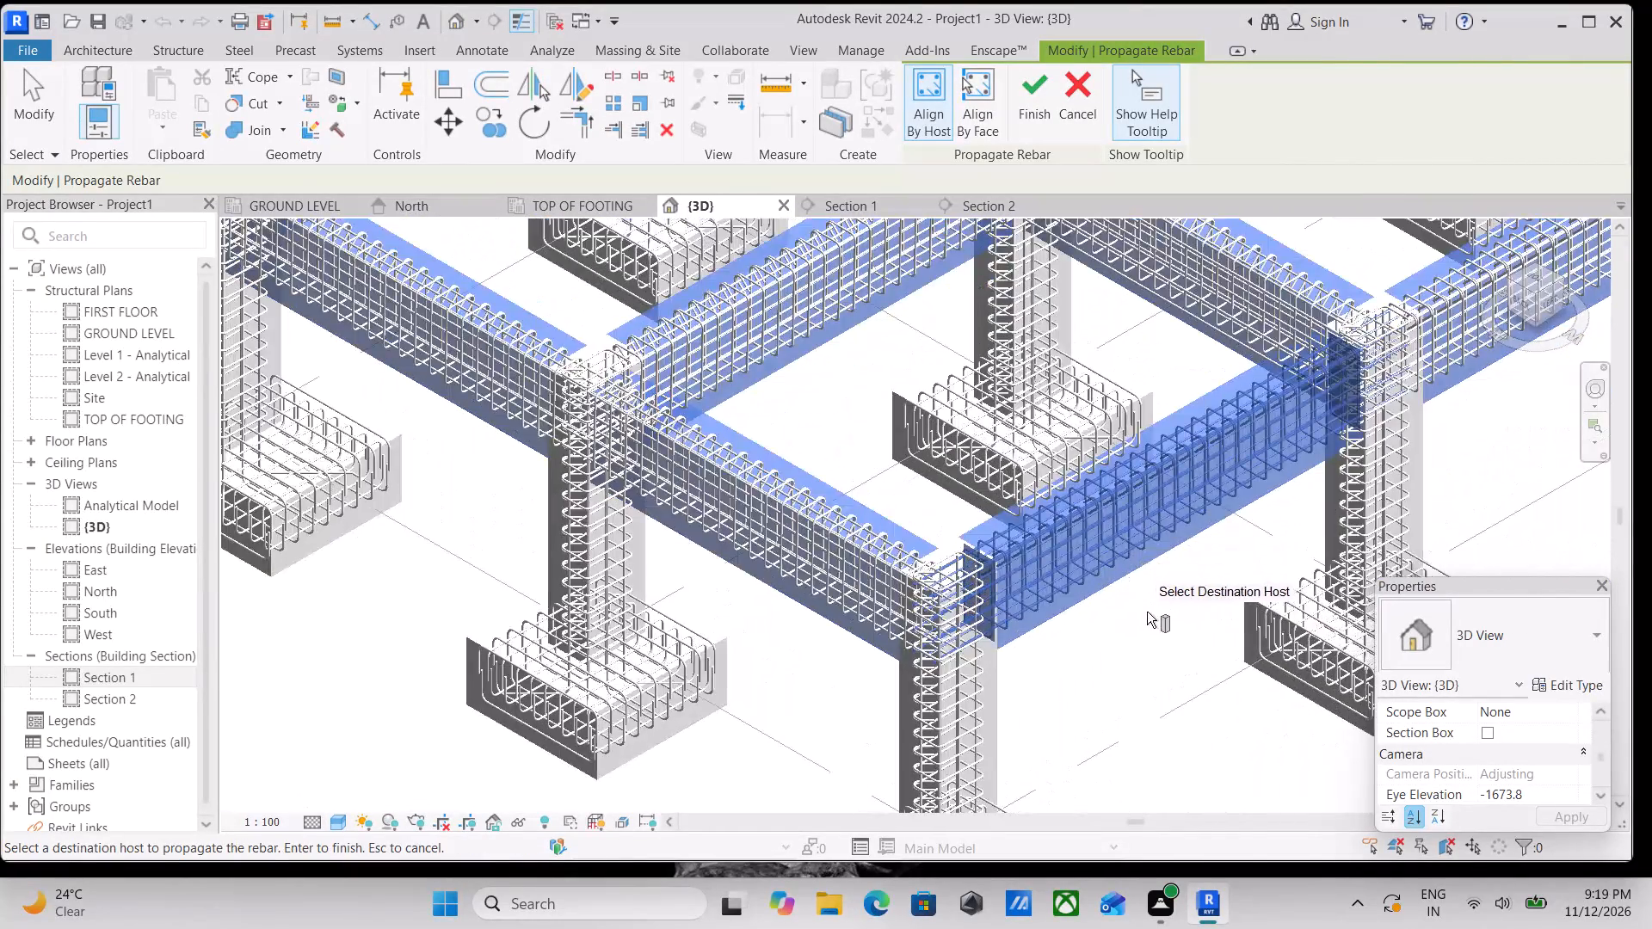
{"action": "middle_click_drag", "start_coordinate": [1143, 610], "coordinate": [977, 515]}
{"action": "scroll", "coordinate": [1005, 536], "scroll_direction": "up", "scroll_amount": 3}
{"action": "scroll", "coordinate": [1073, 600], "scroll_direction": "down", "scroll_amount": 3}
{"action": "middle_click_drag", "start_coordinate": [1057, 592], "coordinate": [842, 557]}
{"action": "scroll", "coordinate": [842, 562], "scroll_direction": "up", "scroll_amount": 1}
{"action": "middle_click_drag", "start_coordinate": [1211, 551], "coordinate": [952, 602]}
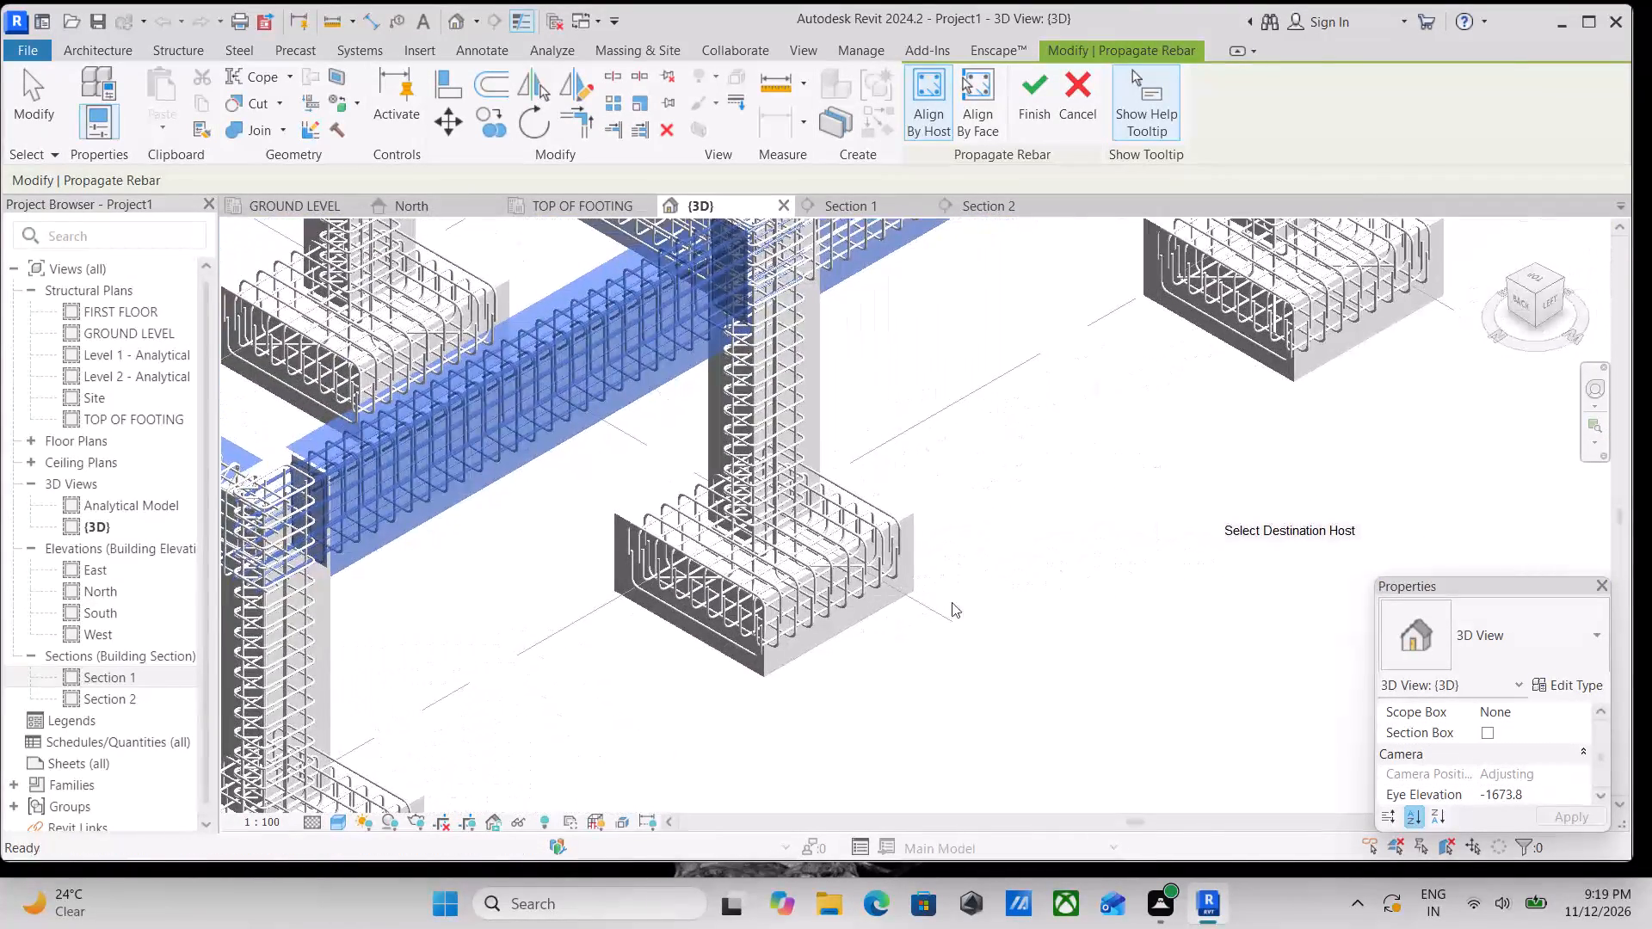
{"action": "middle_click_drag", "start_coordinate": [952, 602], "coordinate": [950, 602]}
{"action": "scroll", "coordinate": [1125, 549], "scroll_direction": "down", "scroll_amount": 4}
{"action": "middle_click", "coordinate": [1190, 524]}
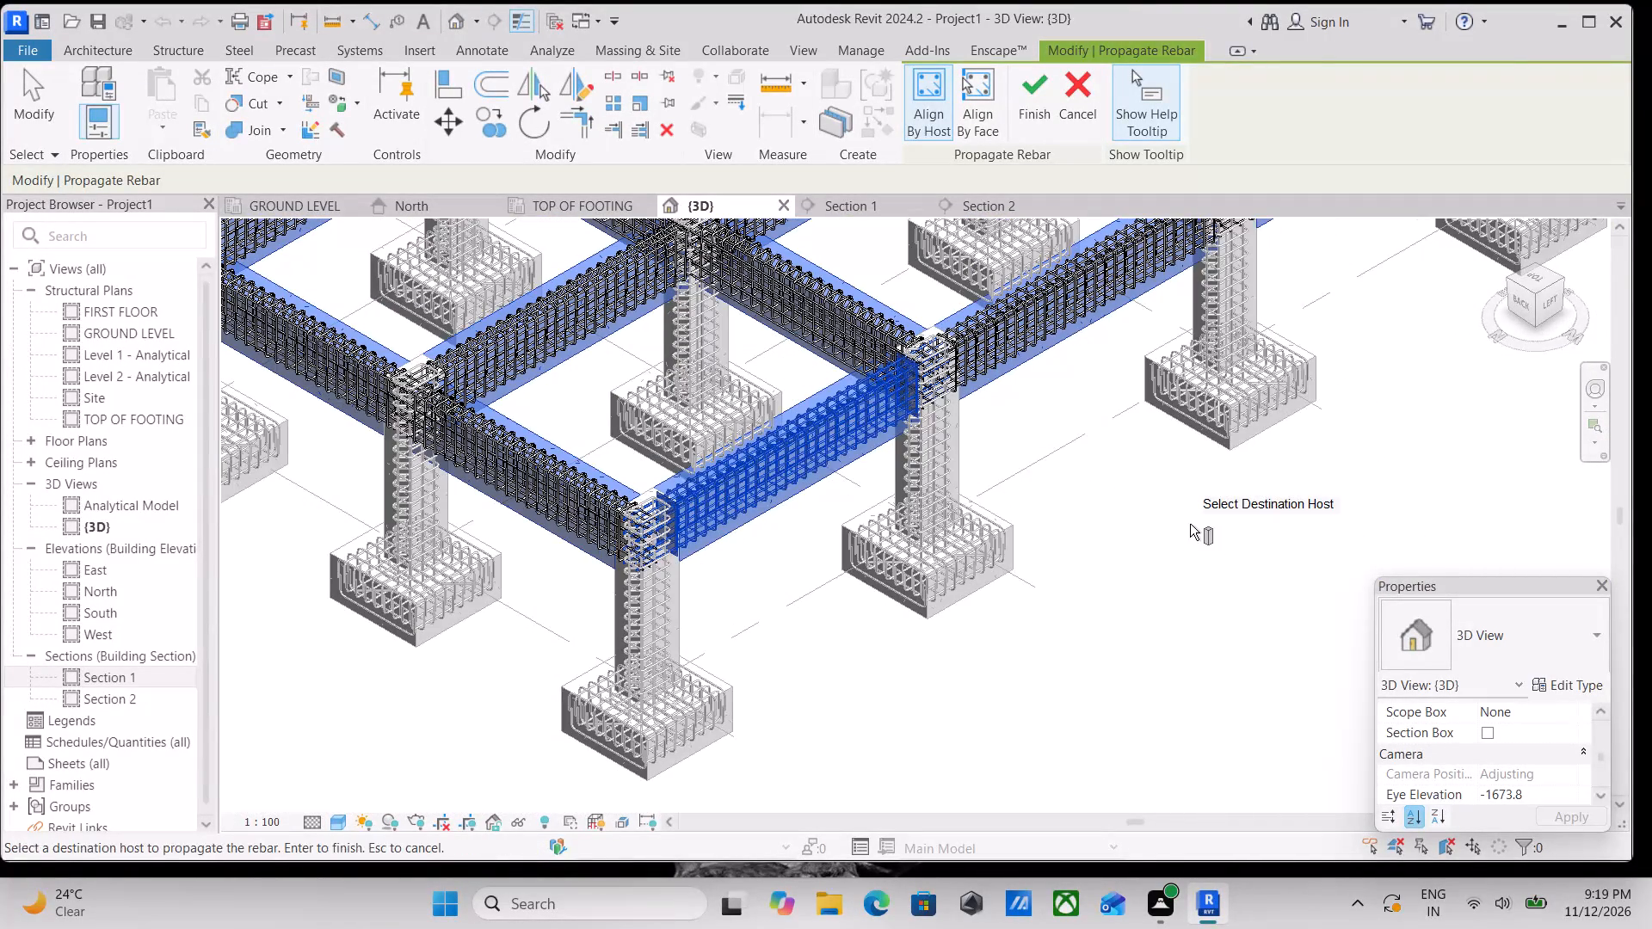
{"action": "scroll", "coordinate": [1190, 524], "scroll_direction": "down", "scroll_amount": 2}
{"action": "middle_click_drag", "start_coordinate": [1188, 524], "coordinate": [1074, 547]}
{"action": "middle_click_drag", "start_coordinate": [1211, 495], "coordinate": [1109, 585]}
{"action": "scroll", "coordinate": [1109, 585], "scroll_direction": "up", "scroll_amount": 1}
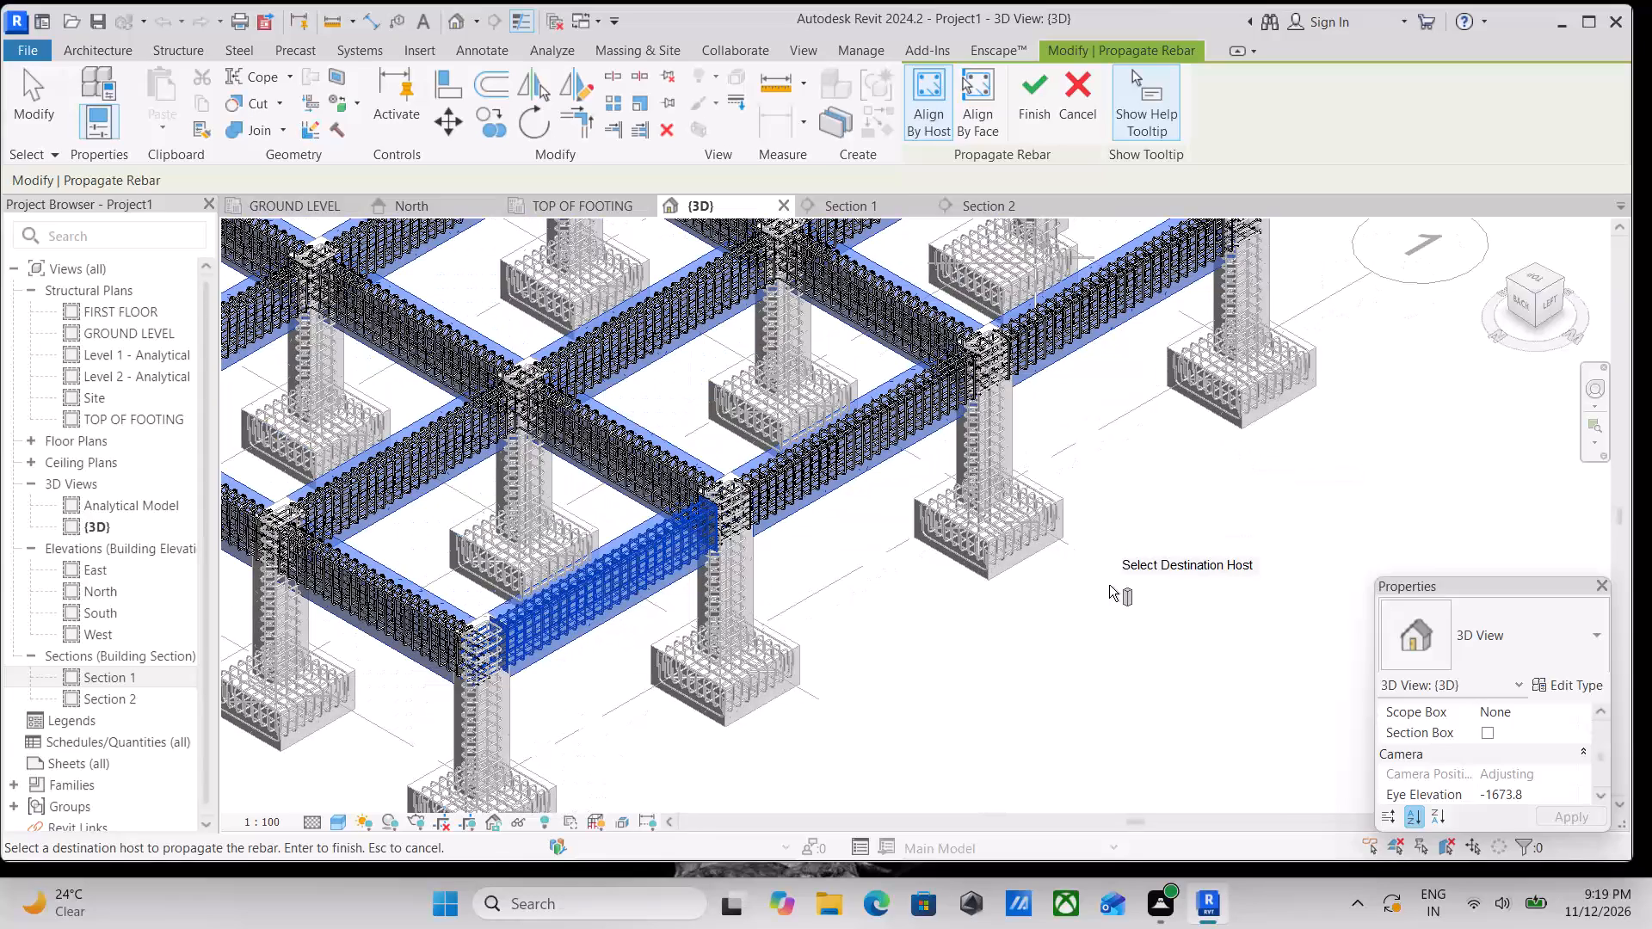
{"action": "scroll", "coordinate": [1156, 568], "scroll_direction": "down", "scroll_amount": 2}
{"action": "middle_click_drag", "start_coordinate": [1155, 565], "coordinate": [1268, 642]}
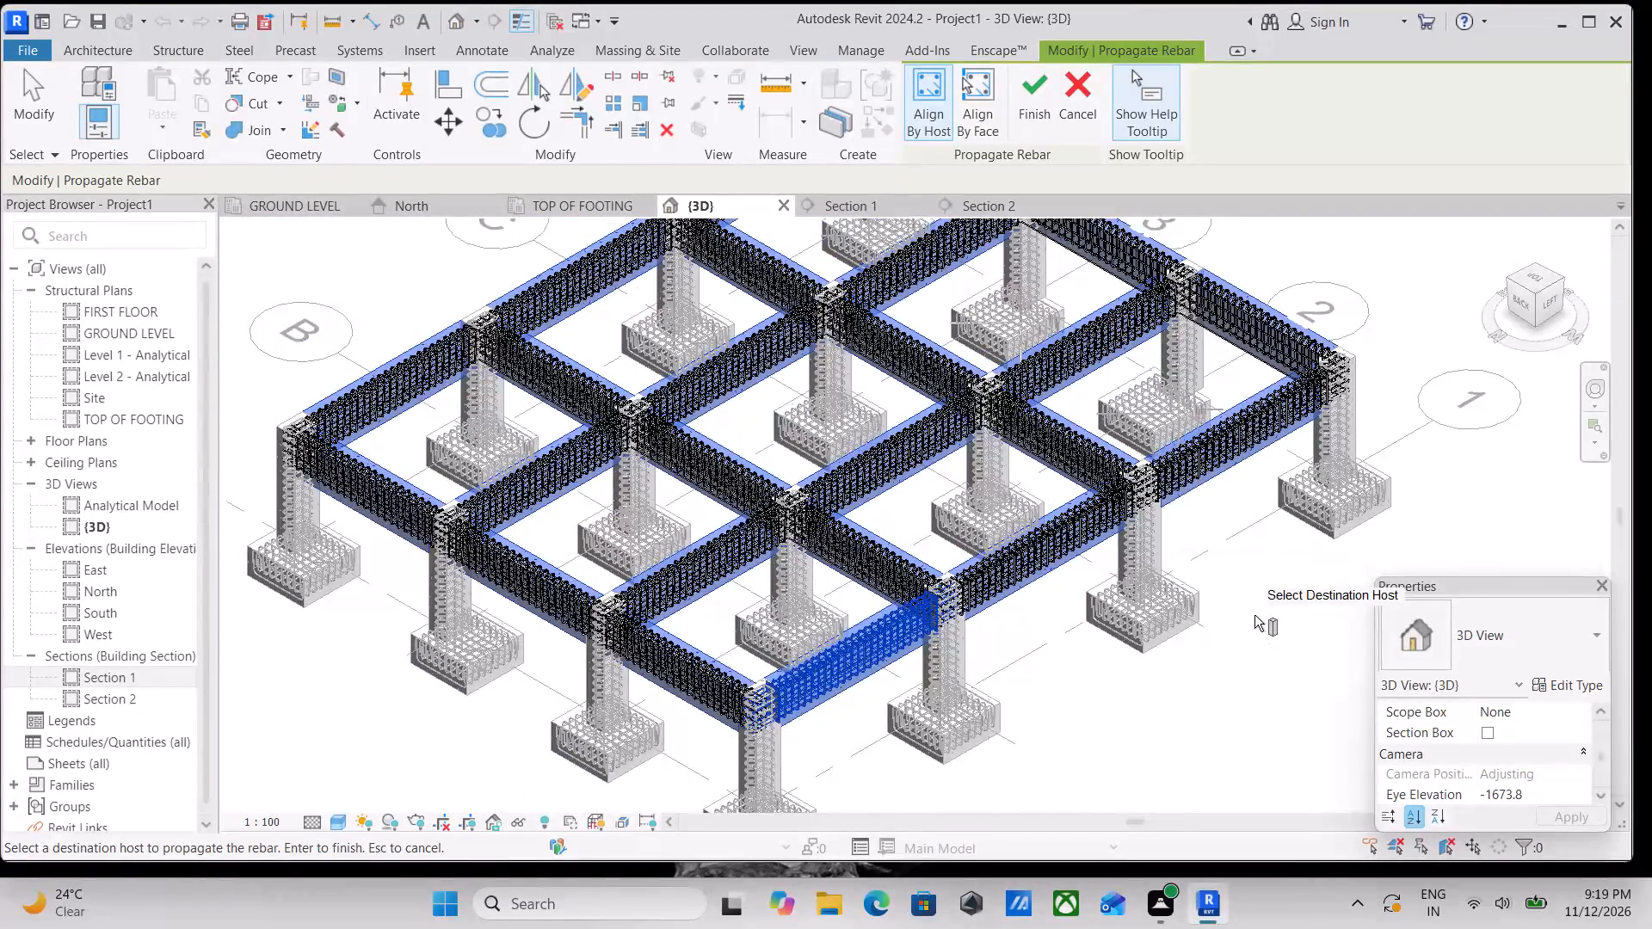
{"action": "scroll", "coordinate": [1254, 615], "scroll_direction": "down", "scroll_amount": 2}
{"action": "scroll", "coordinate": [1254, 615], "scroll_direction": "up", "scroll_amount": 2}
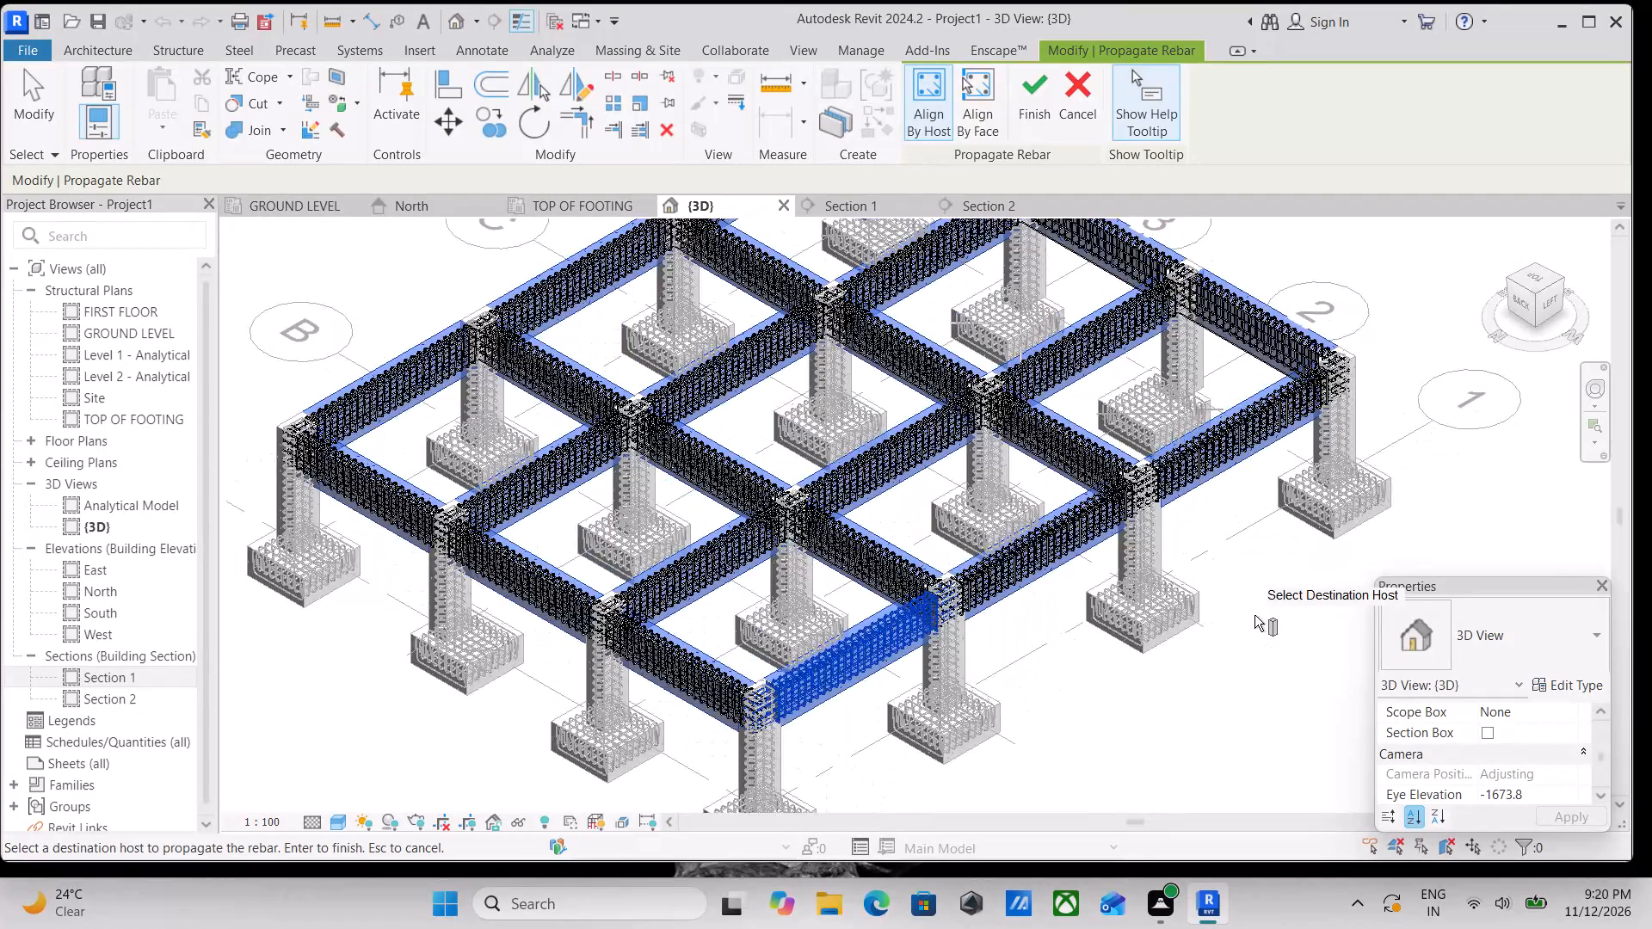
{"action": "scroll", "coordinate": [1254, 615], "scroll_direction": "up", "scroll_amount": 3}
{"action": "scroll", "coordinate": [1245, 615], "scroll_direction": "down", "scroll_amount": 3}
{"action": "middle_click_drag", "start_coordinate": [1235, 616], "coordinate": [1340, 785]}
{"action": "scroll", "coordinate": [1234, 693], "scroll_direction": "up", "scroll_amount": 1}
{"action": "scroll", "coordinate": [1169, 652], "scroll_direction": "down", "scroll_amount": 1}
{"action": "middle_click_drag", "start_coordinate": [1169, 655], "coordinate": [1212, 732]}
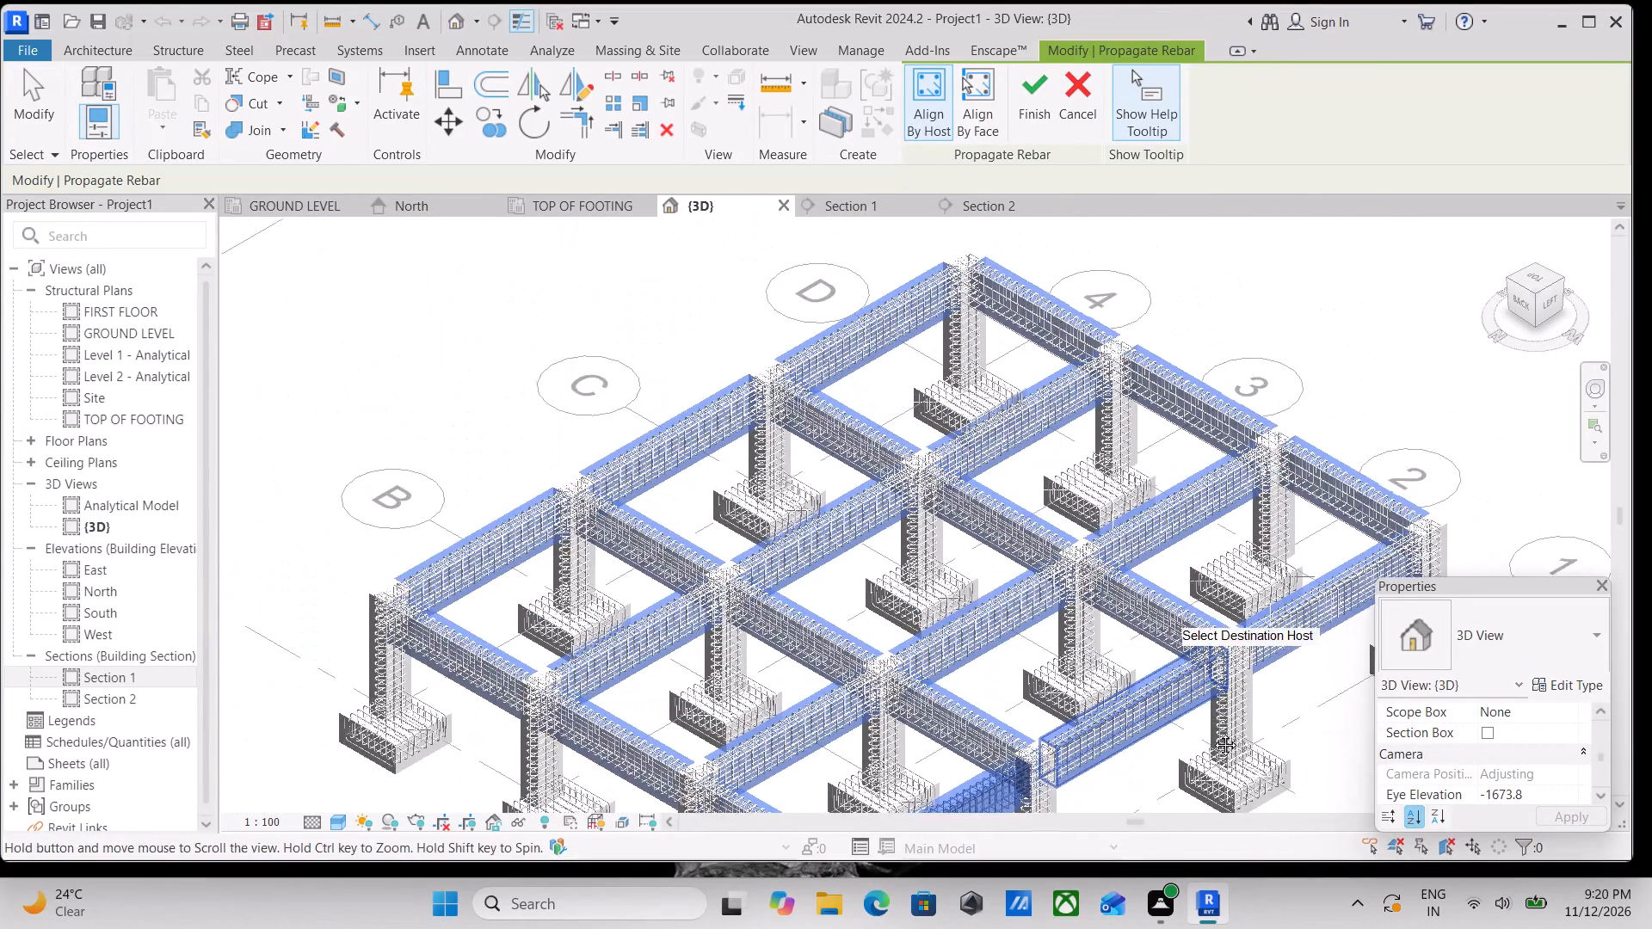
{"action": "middle_click_drag", "start_coordinate": [1212, 732], "coordinate": [1249, 767]}
{"action": "middle_click_drag", "start_coordinate": [1100, 658], "coordinate": [1210, 458]}
{"action": "middle_click_drag", "start_coordinate": [1012, 651], "coordinate": [1039, 488]}
{"action": "scroll", "coordinate": [1011, 602], "scroll_direction": "up", "scroll_amount": 3}
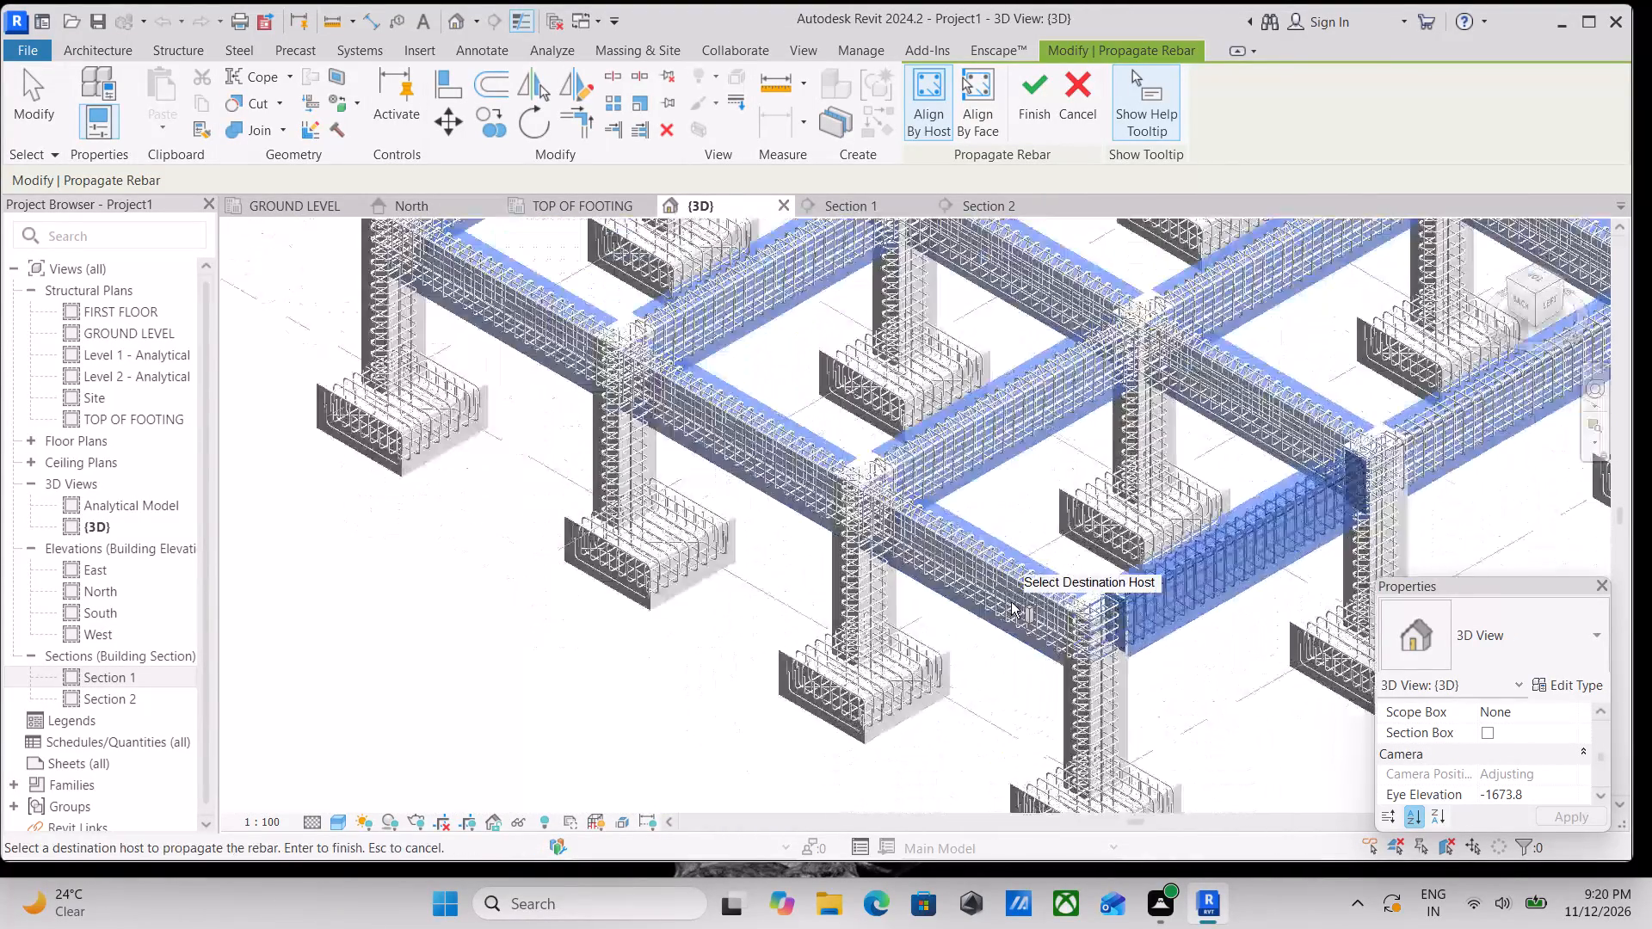
{"action": "scroll", "coordinate": [1014, 602], "scroll_direction": "up", "scroll_amount": 3}
{"action": "middle_click_drag", "start_coordinate": [1099, 519], "coordinate": [953, 734]}
{"action": "scroll", "coordinate": [952, 629], "scroll_direction": "down", "scroll_amount": 2}
{"action": "middle_click_drag", "start_coordinate": [947, 629], "coordinate": [855, 672]}
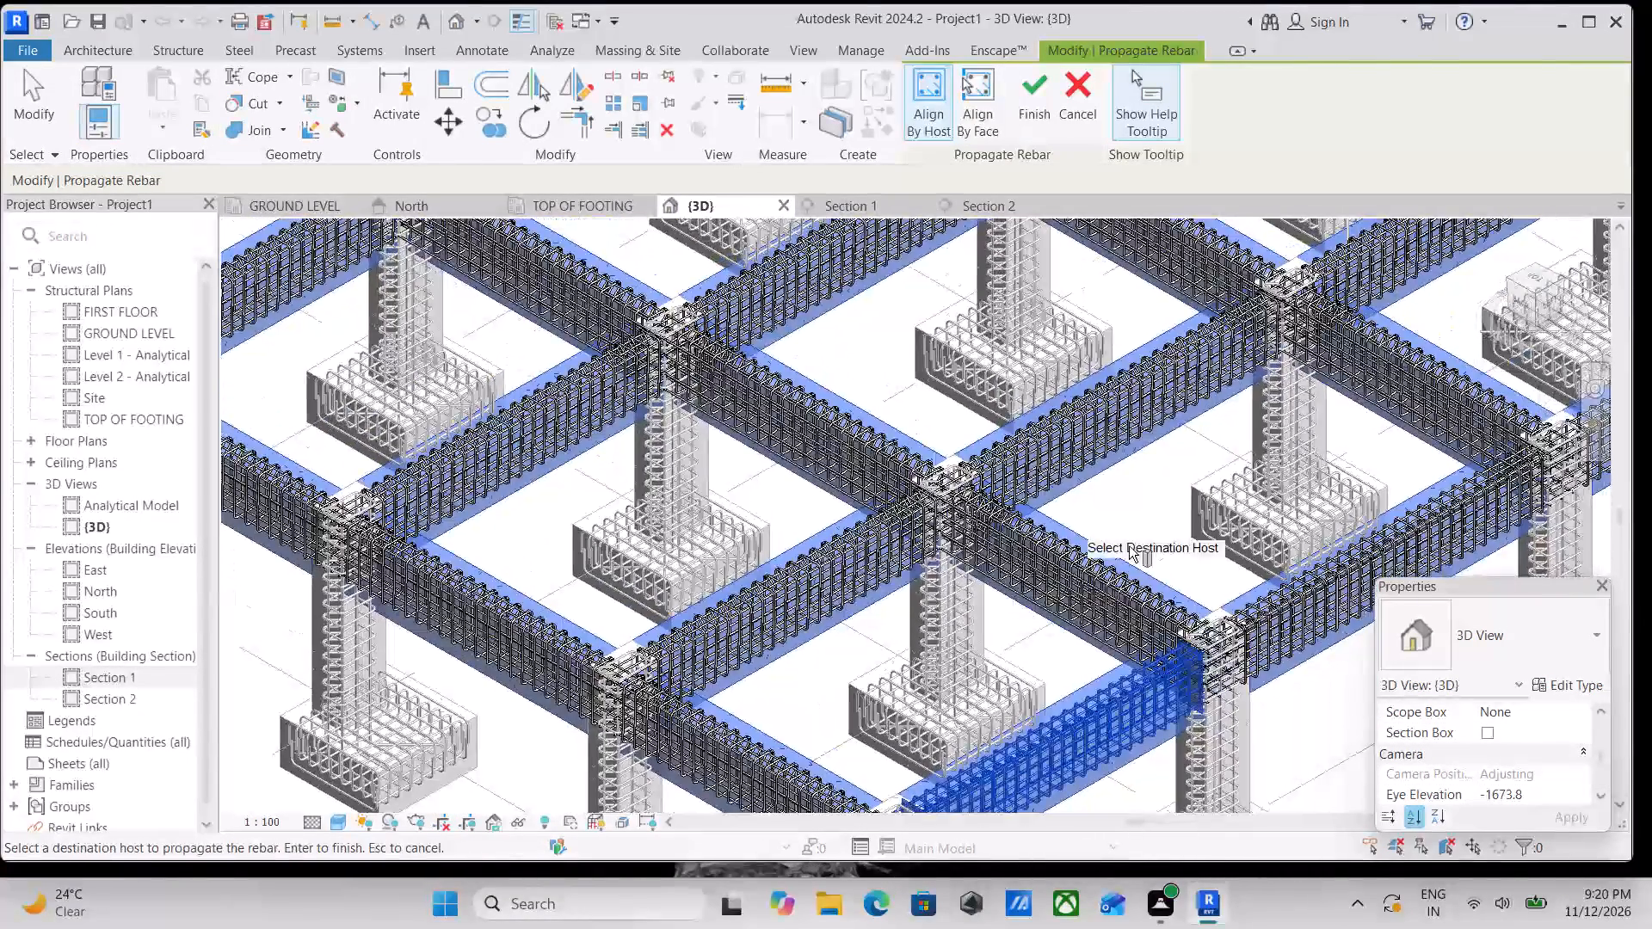
{"action": "middle_click_drag", "start_coordinate": [1162, 522], "coordinate": [995, 587]}
{"action": "scroll", "coordinate": [1025, 569], "scroll_direction": "down", "scroll_amount": 1}
{"action": "middle_click_drag", "start_coordinate": [1025, 569], "coordinate": [922, 615]}
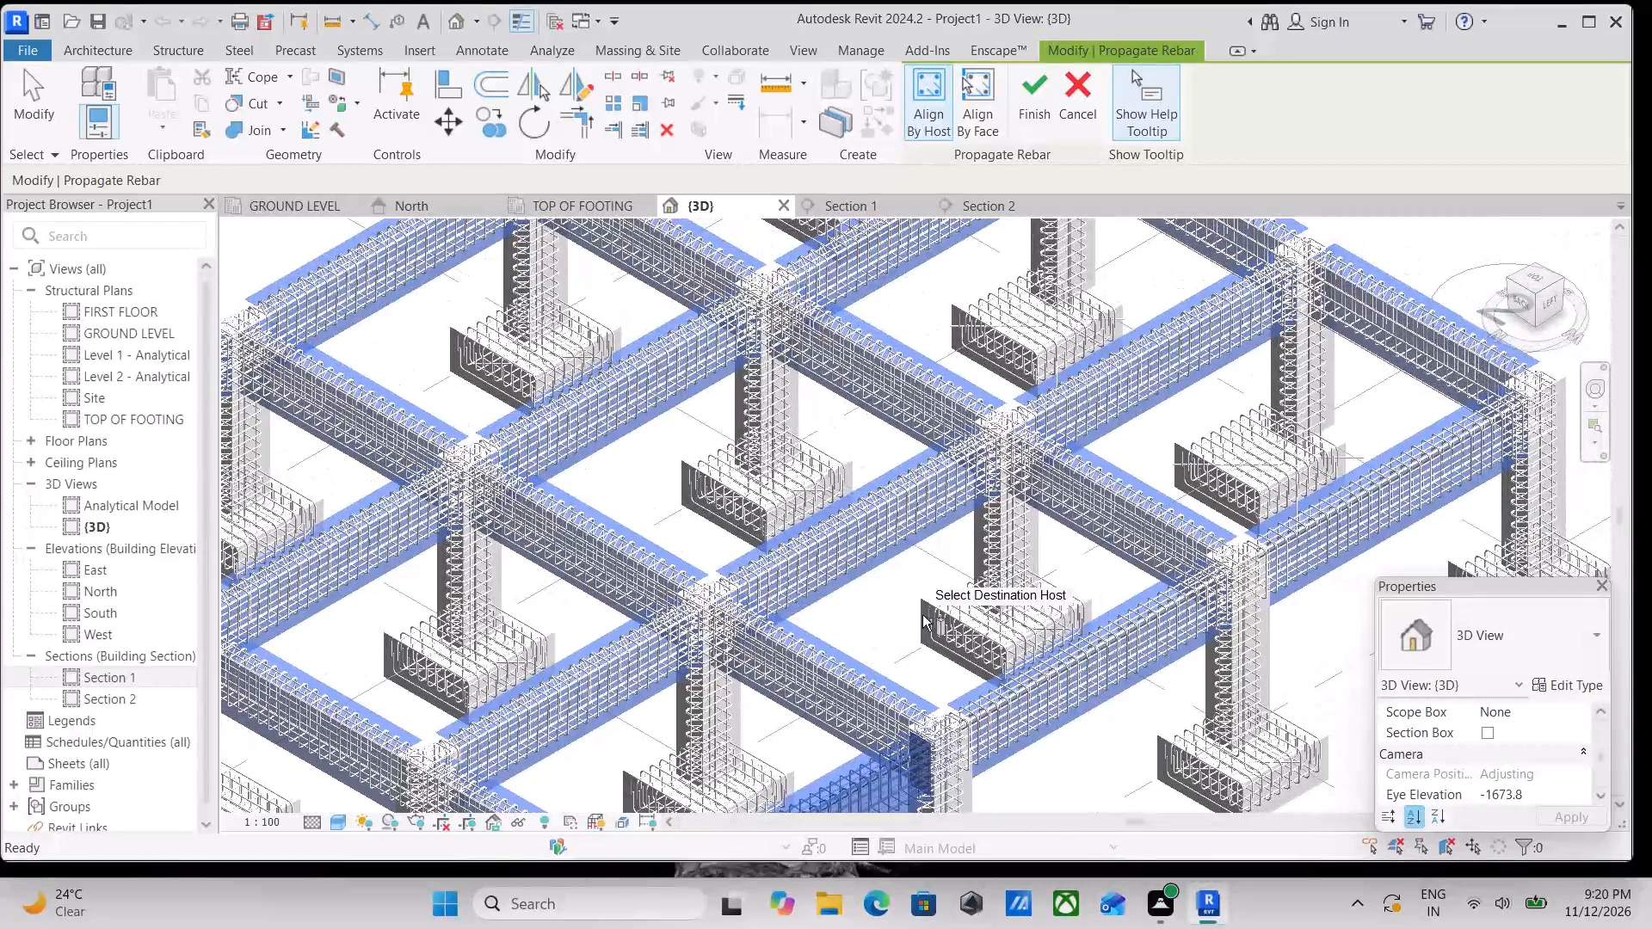
{"action": "scroll", "coordinate": [922, 615], "scroll_direction": "down", "scroll_amount": 5}
{"action": "middle_click_drag", "start_coordinate": [926, 616], "coordinate": [1100, 702]}
{"action": "scroll", "coordinate": [1018, 643], "scroll_direction": "up", "scroll_amount": 6}
{"action": "middle_click_drag", "start_coordinate": [991, 633], "coordinate": [1131, 618]}
{"action": "scroll", "coordinate": [1131, 618], "scroll_direction": "up", "scroll_amount": 2}
{"action": "scroll", "coordinate": [1014, 613], "scroll_direction": "down", "scroll_amount": 2}
{"action": "middle_click_drag", "start_coordinate": [1014, 613], "coordinate": [1069, 716]}
{"action": "middle_click_drag", "start_coordinate": [1080, 625], "coordinate": [1071, 707]}
{"action": "scroll", "coordinate": [1071, 705], "scroll_direction": "up", "scroll_amount": 1}
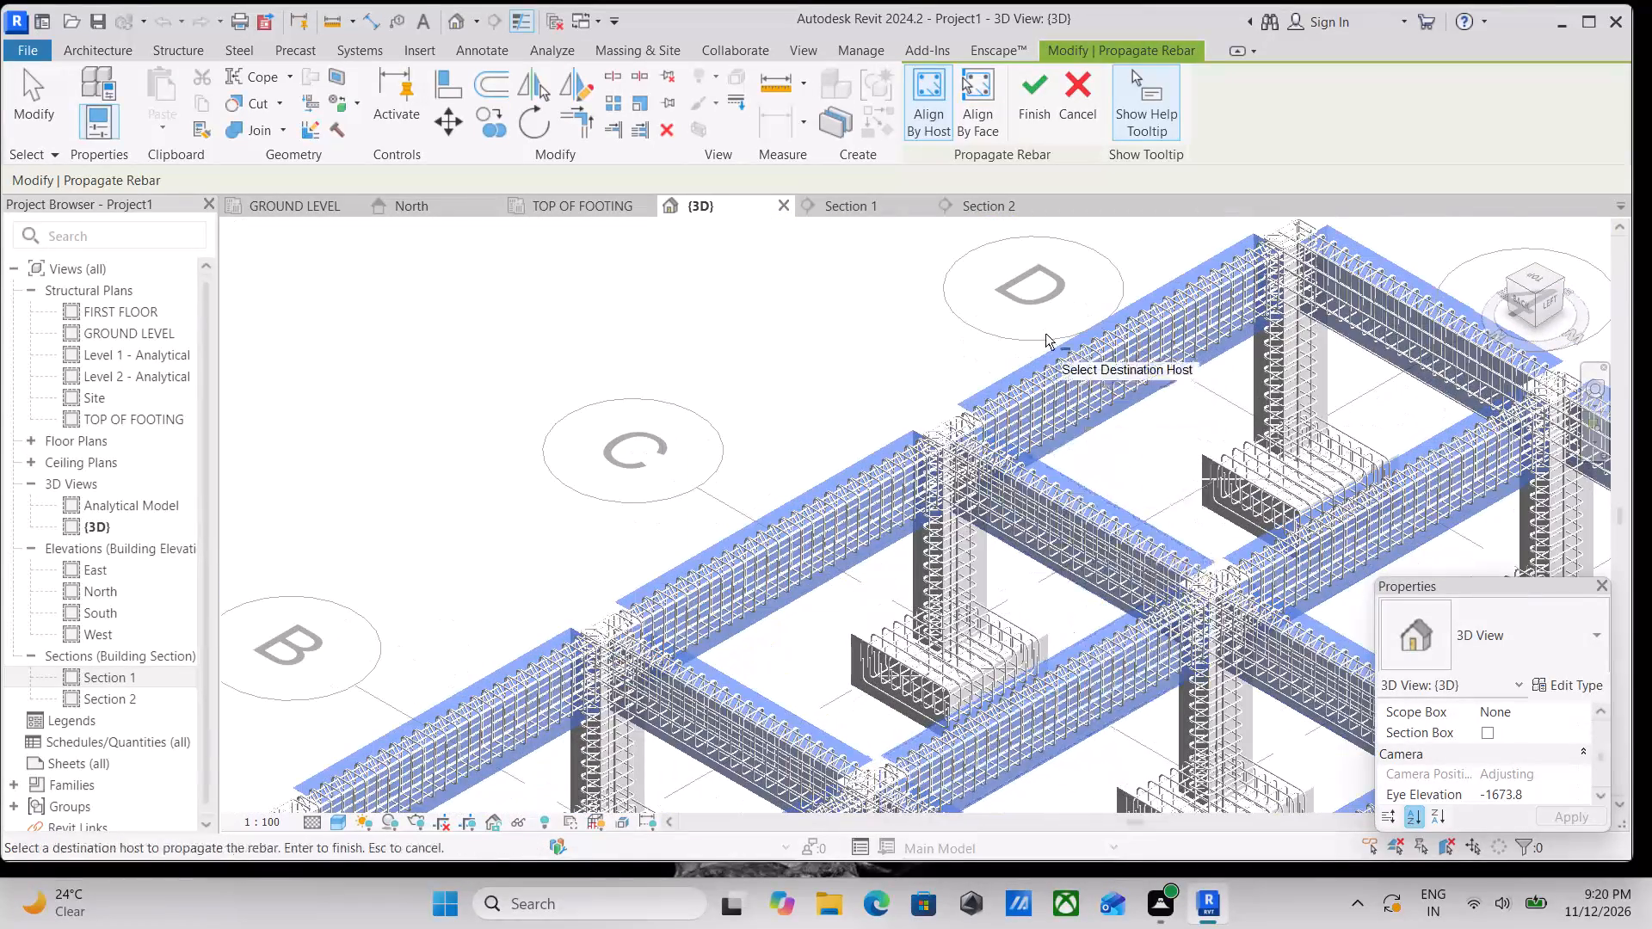
Finish the rebar propagation to all selected destination beams.
{"action": "left_click", "coordinate": [1046, 95]}
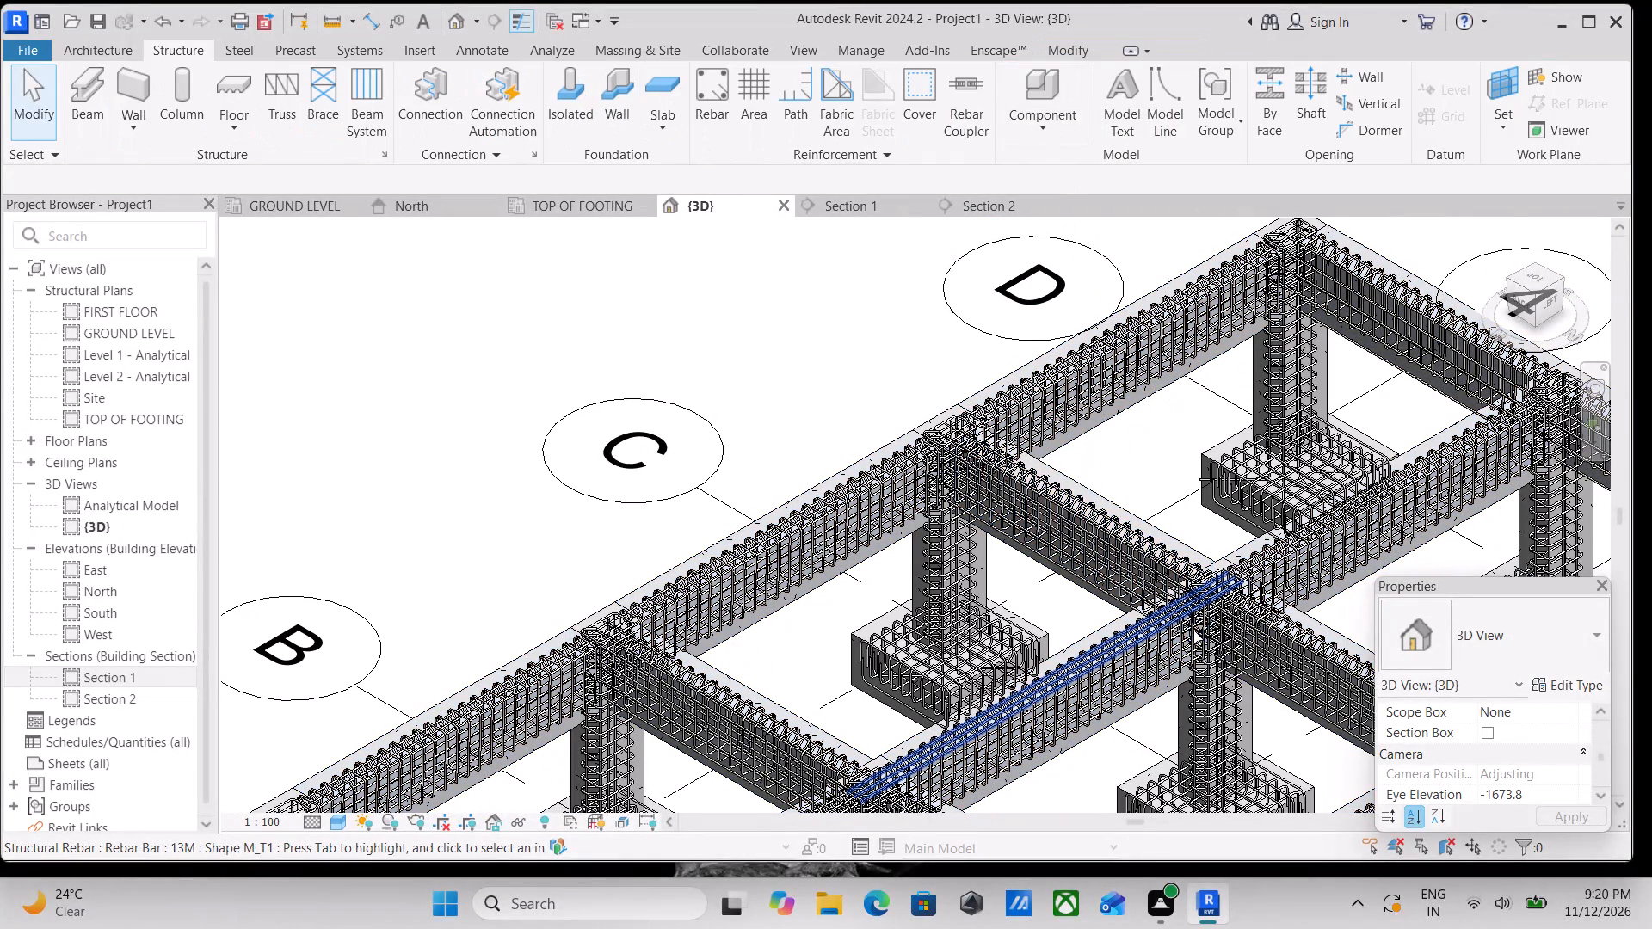
Inspect the finished beam reinforcement up close at the interior column joints and across the whole frame.
{"action": "scroll", "coordinate": [1179, 595], "scroll_direction": "down", "scroll_amount": 3}
{"action": "middle_click_drag", "start_coordinate": [1157, 569], "coordinate": [966, 417]}
{"action": "scroll", "coordinate": [963, 410], "scroll_direction": "up", "scroll_amount": 1}
{"action": "scroll", "coordinate": [964, 495], "scroll_direction": "up", "scroll_amount": 5}
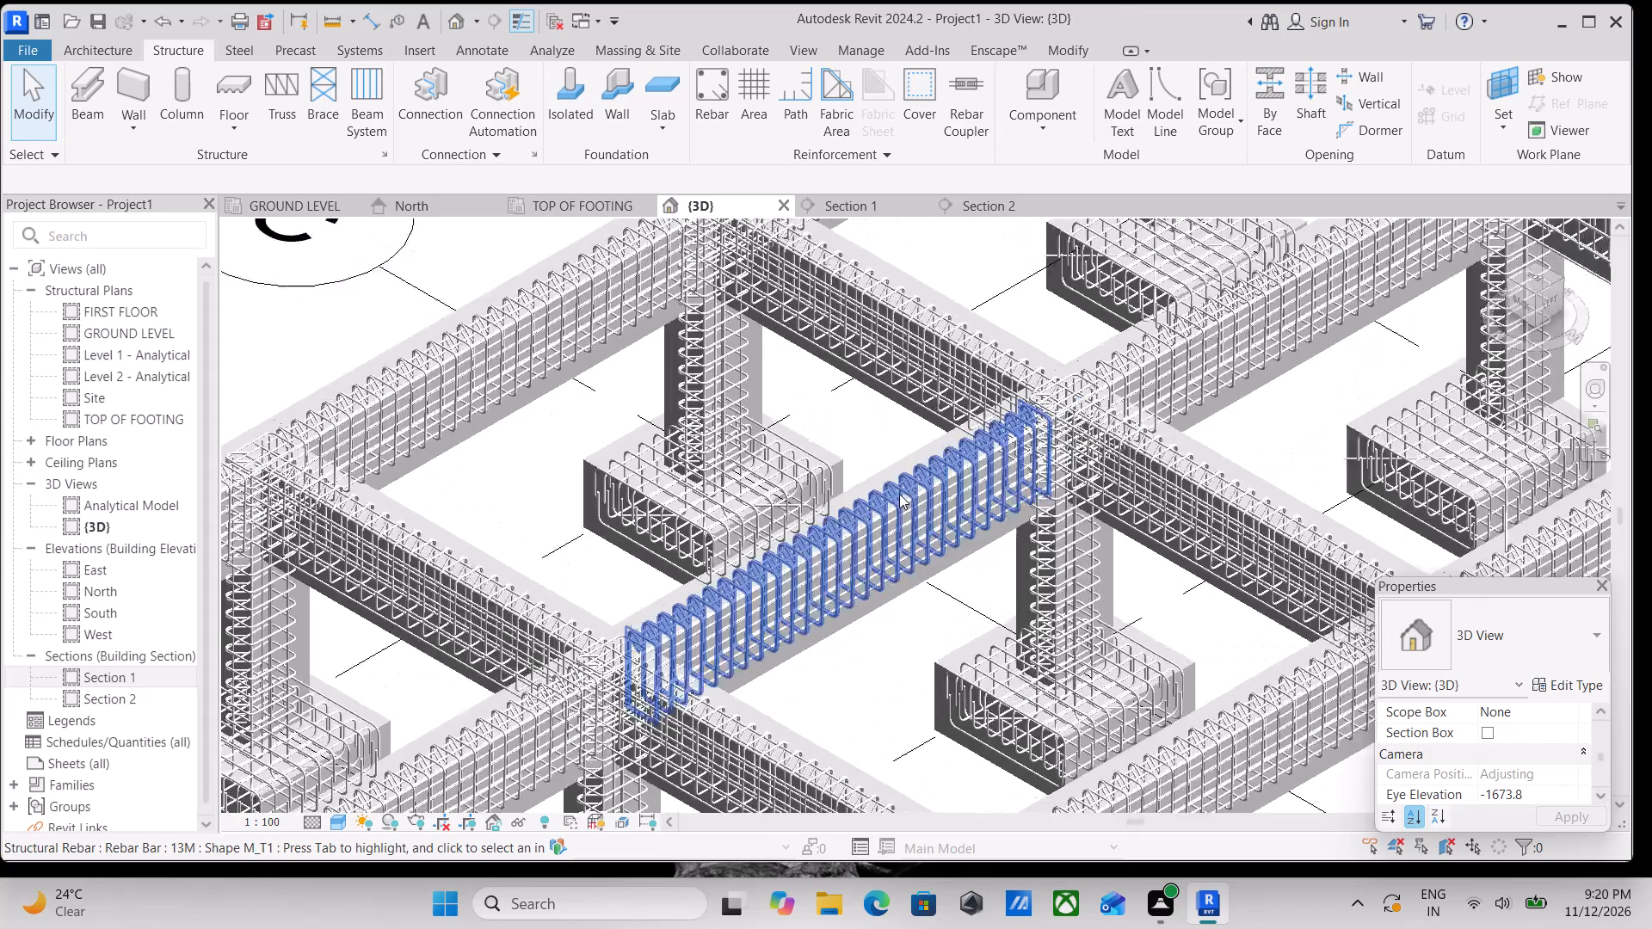
{"action": "scroll", "coordinate": [899, 494], "scroll_direction": "up", "scroll_amount": 4}
{"action": "scroll", "coordinate": [854, 461], "scroll_direction": "down", "scroll_amount": 4}
{"action": "scroll", "coordinate": [933, 486], "scroll_direction": "down", "scroll_amount": 6}
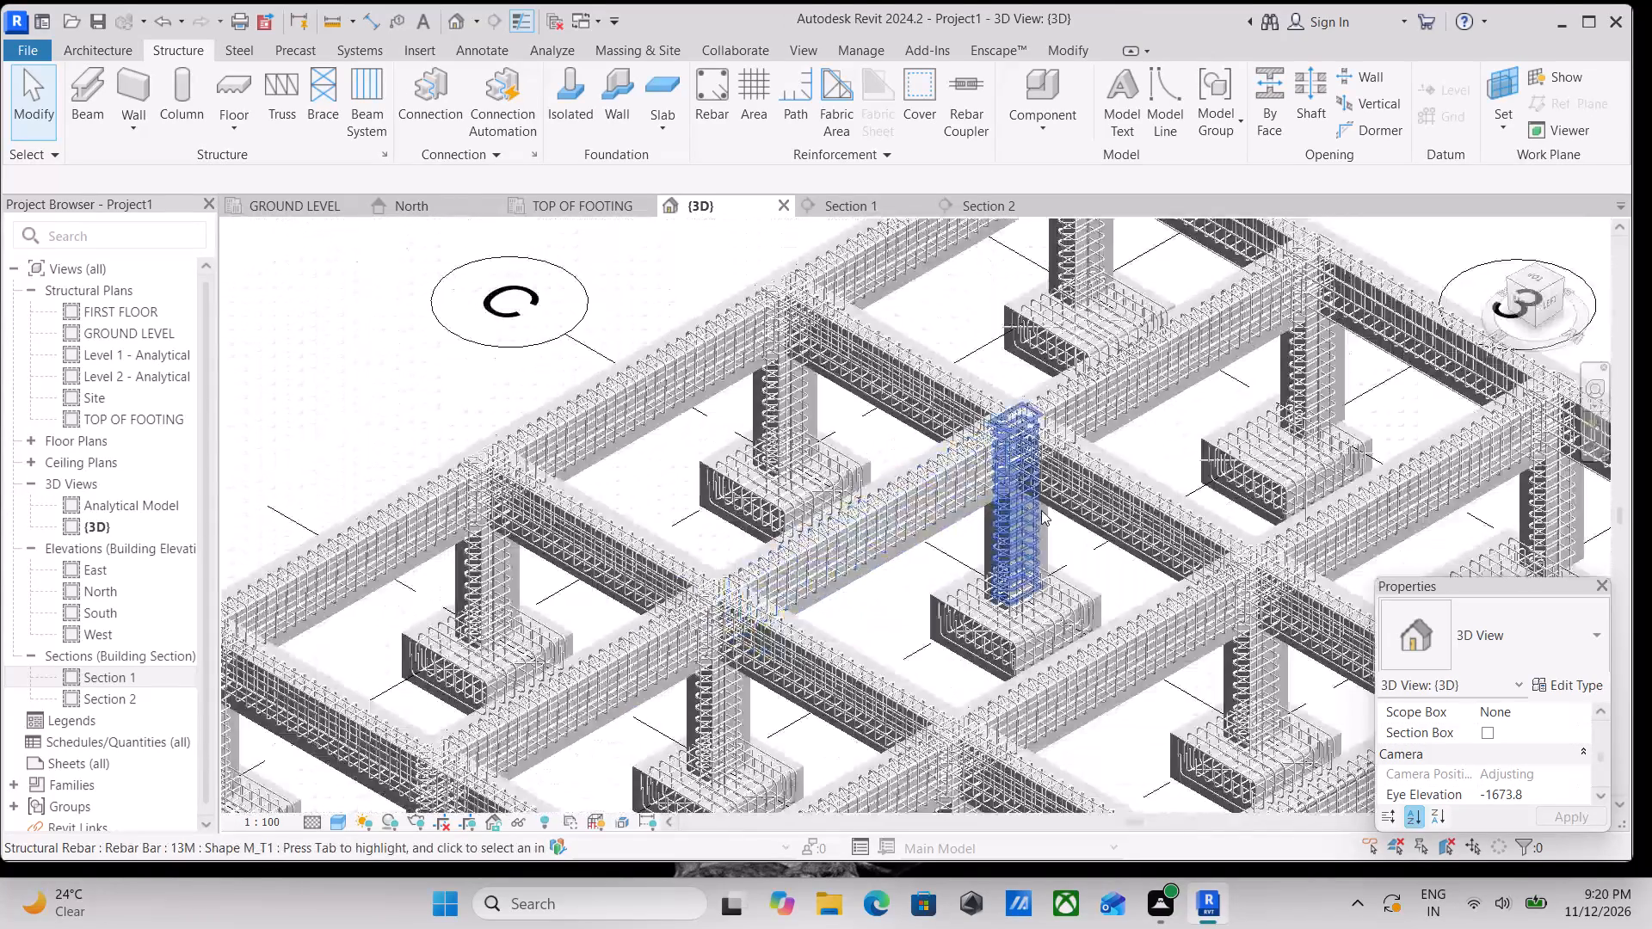
{"action": "scroll", "coordinate": [1041, 510], "scroll_direction": "down", "scroll_amount": 2}
{"action": "middle_click_drag", "start_coordinate": [1032, 508], "coordinate": [903, 446]}
{"action": "scroll", "coordinate": [941, 480], "scroll_direction": "down", "scroll_amount": 4}
{"action": "middle_click_drag", "start_coordinate": [1121, 558], "coordinate": [1054, 540]}
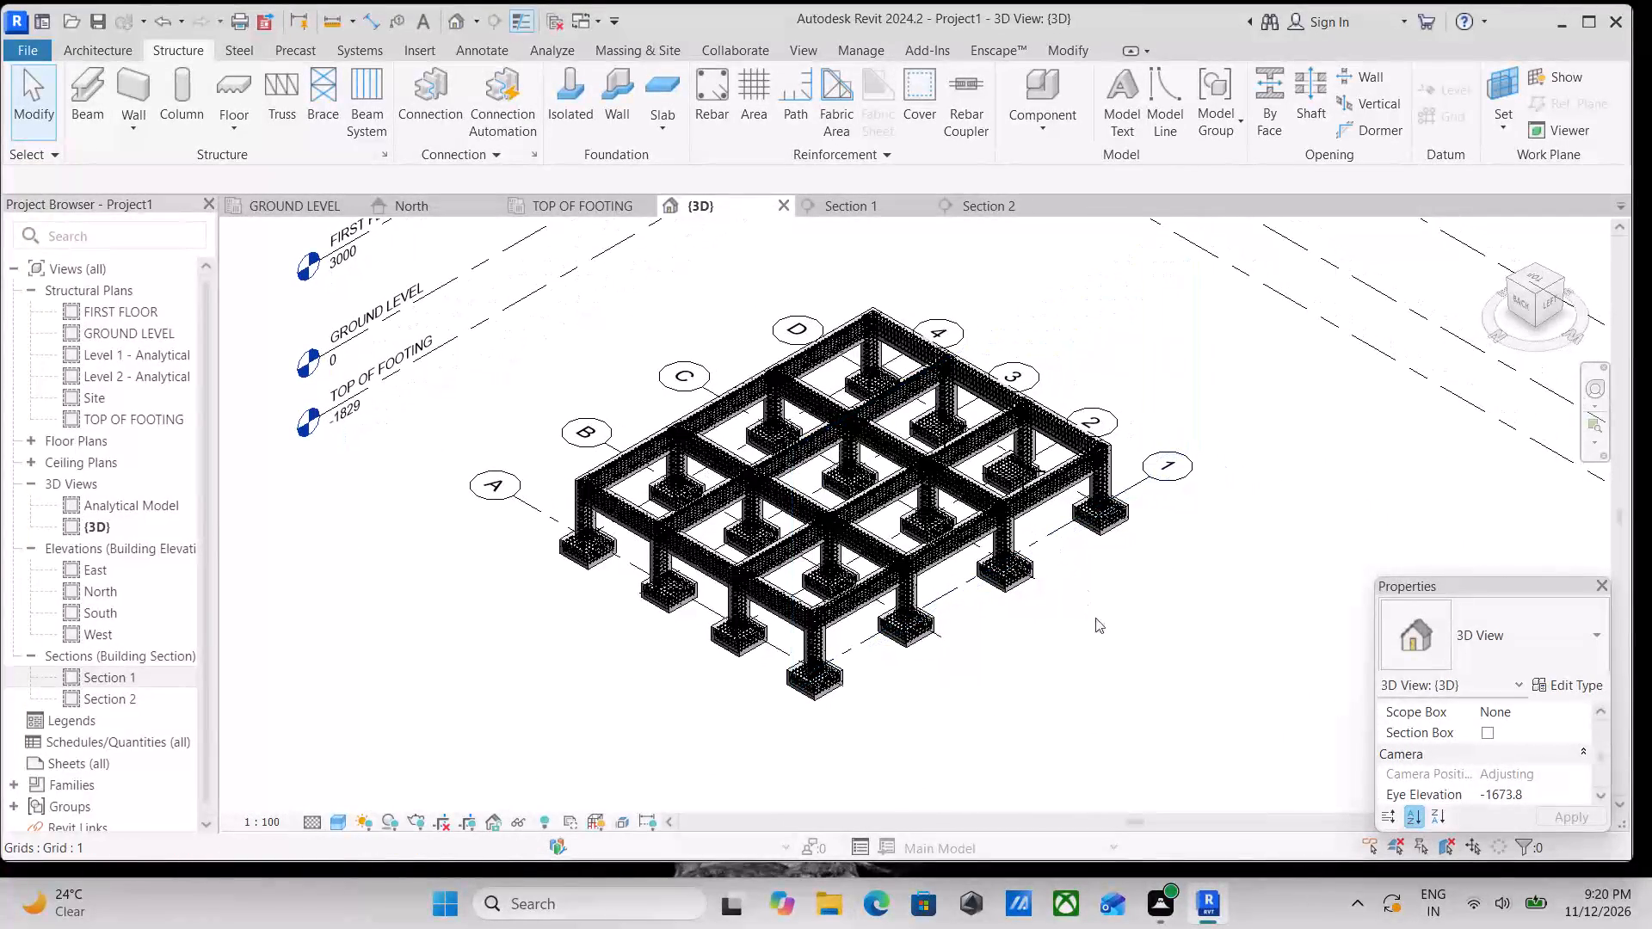
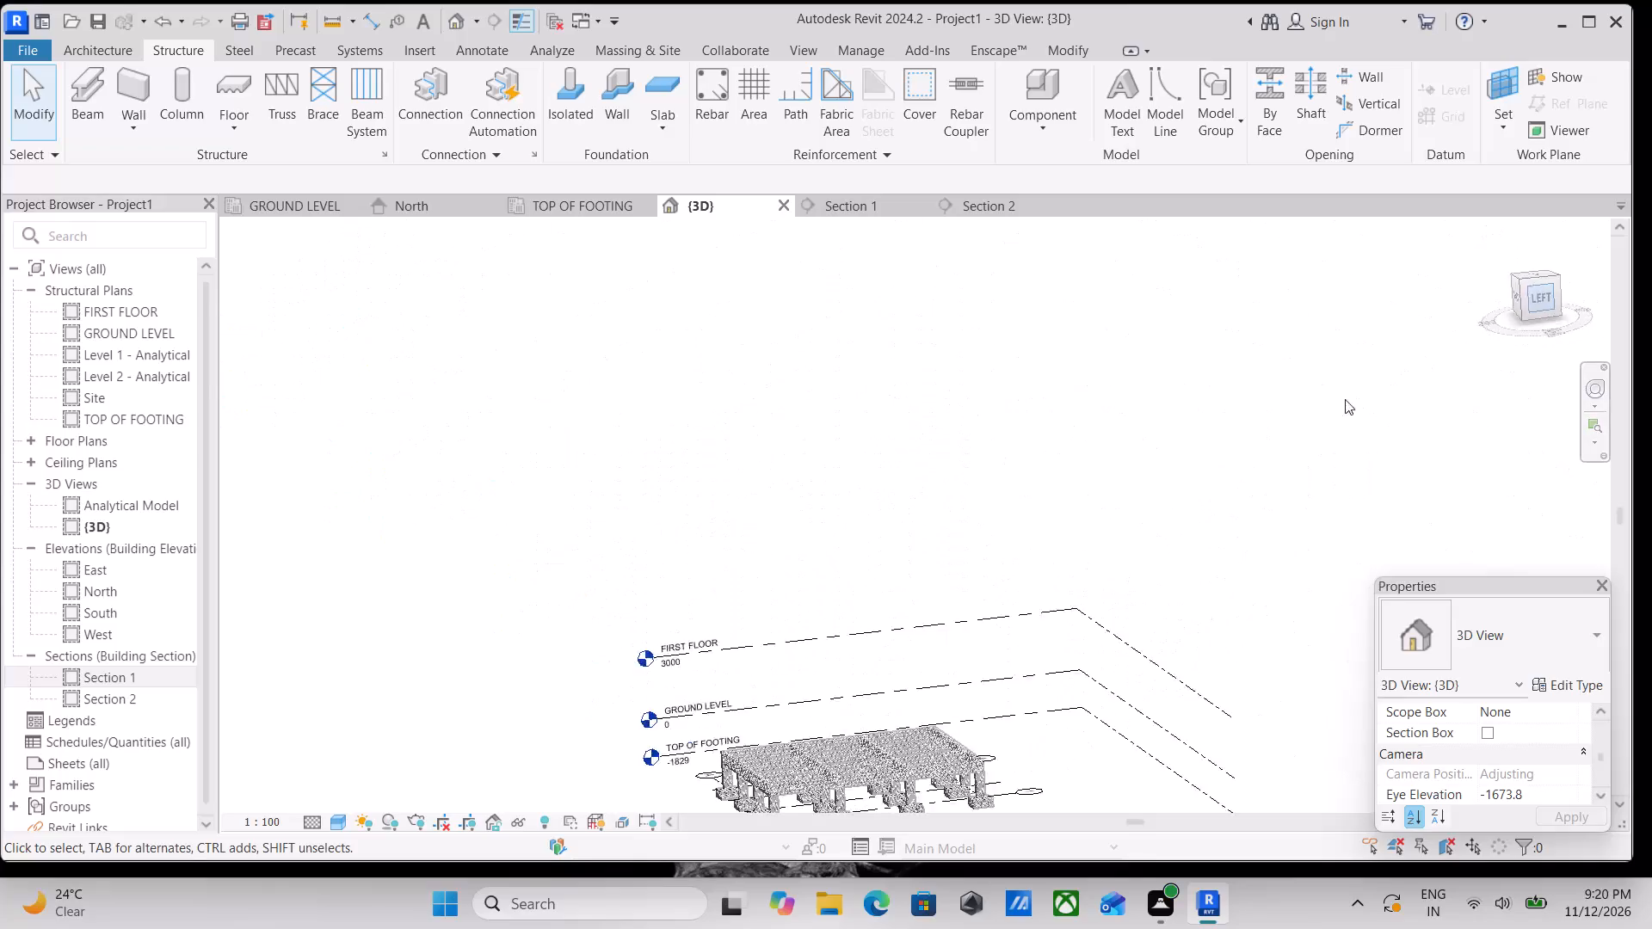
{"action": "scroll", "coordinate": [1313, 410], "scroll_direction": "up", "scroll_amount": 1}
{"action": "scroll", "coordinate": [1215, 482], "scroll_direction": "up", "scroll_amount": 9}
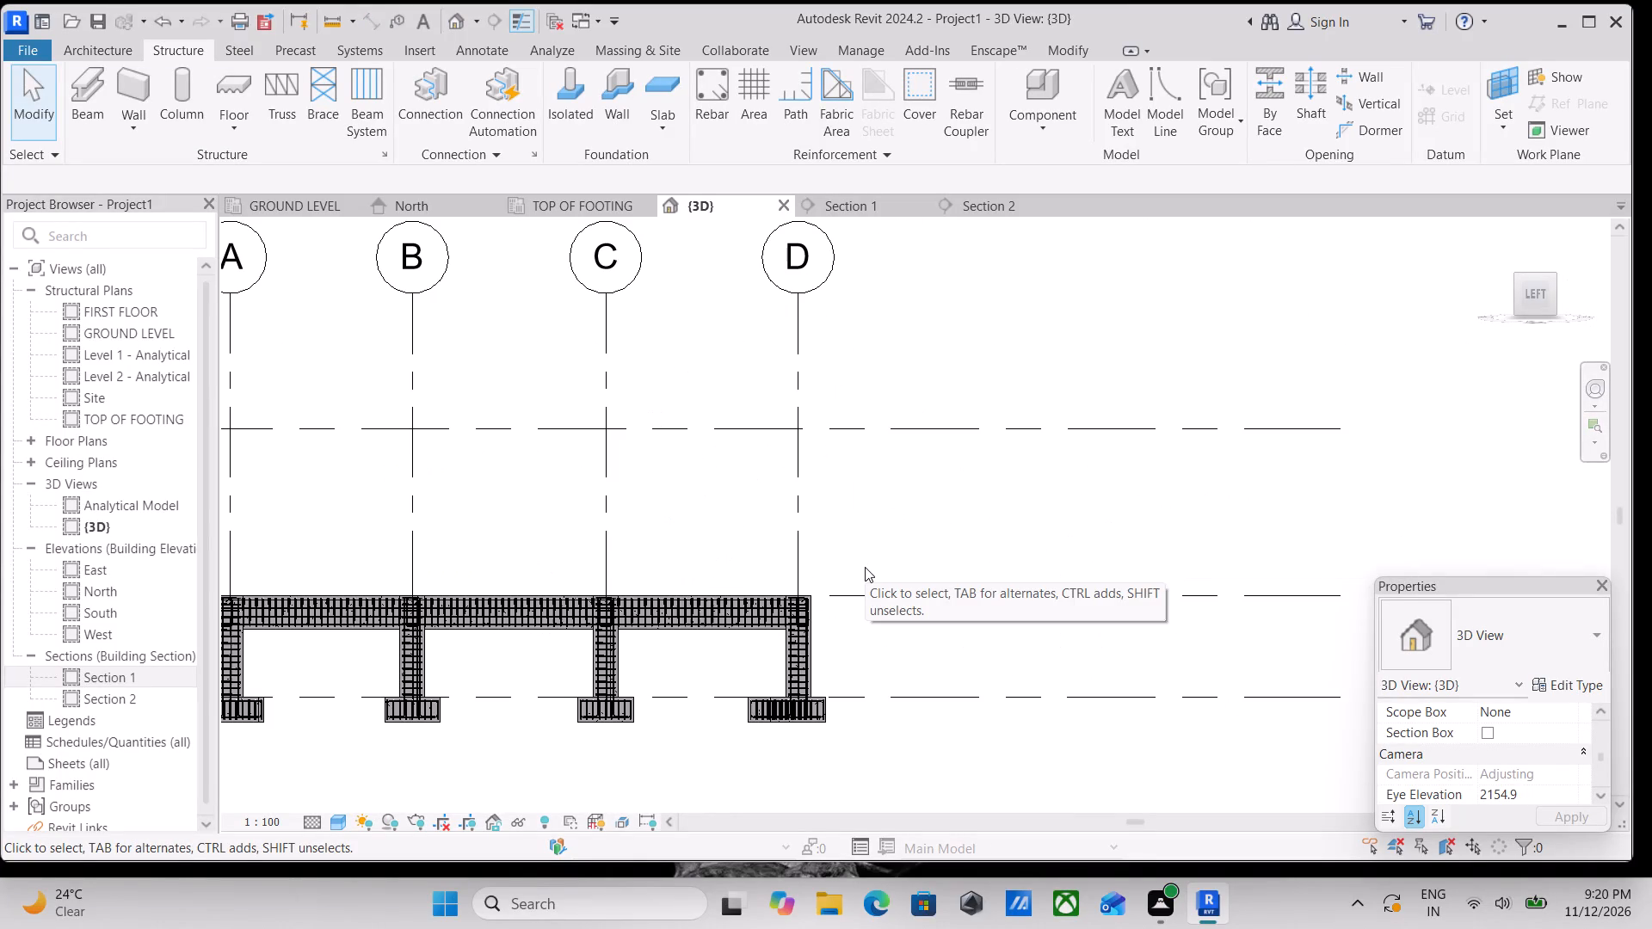
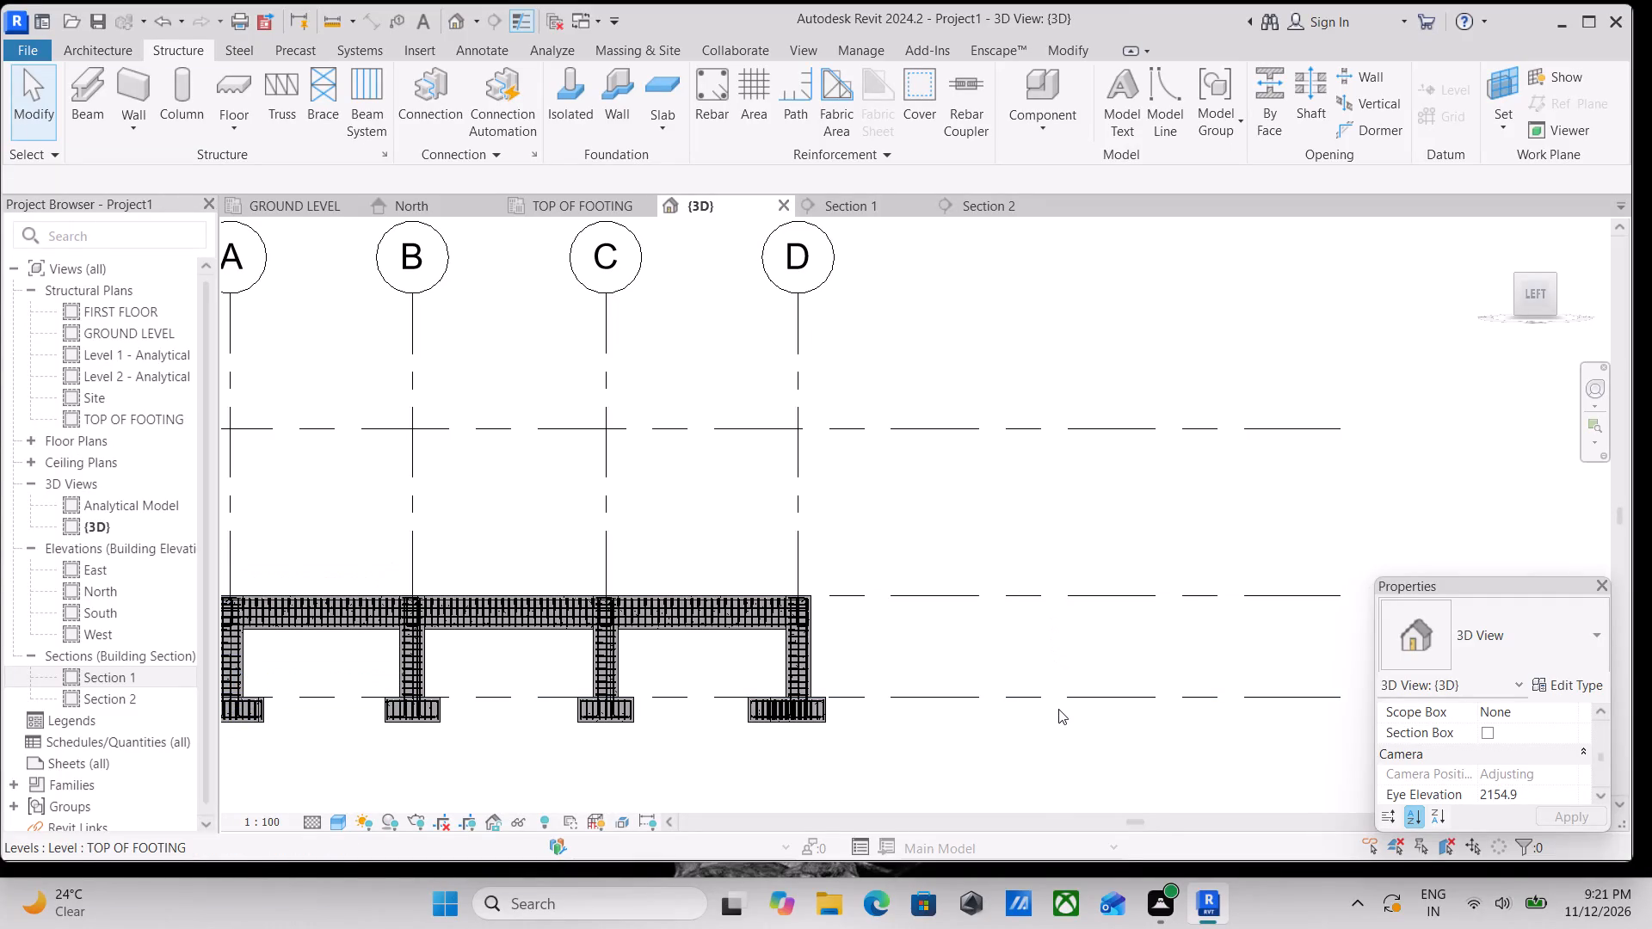
Select all 13M structural rebar in the 3D view and temporarily hide it.
{"action": "scroll", "coordinate": [1098, 628], "scroll_direction": "down", "scroll_amount": 3}
{"action": "middle_click_drag", "start_coordinate": [907, 566], "coordinate": [1190, 547]}
{"action": "scroll", "coordinate": [1150, 562], "scroll_direction": "up", "scroll_amount": 6}
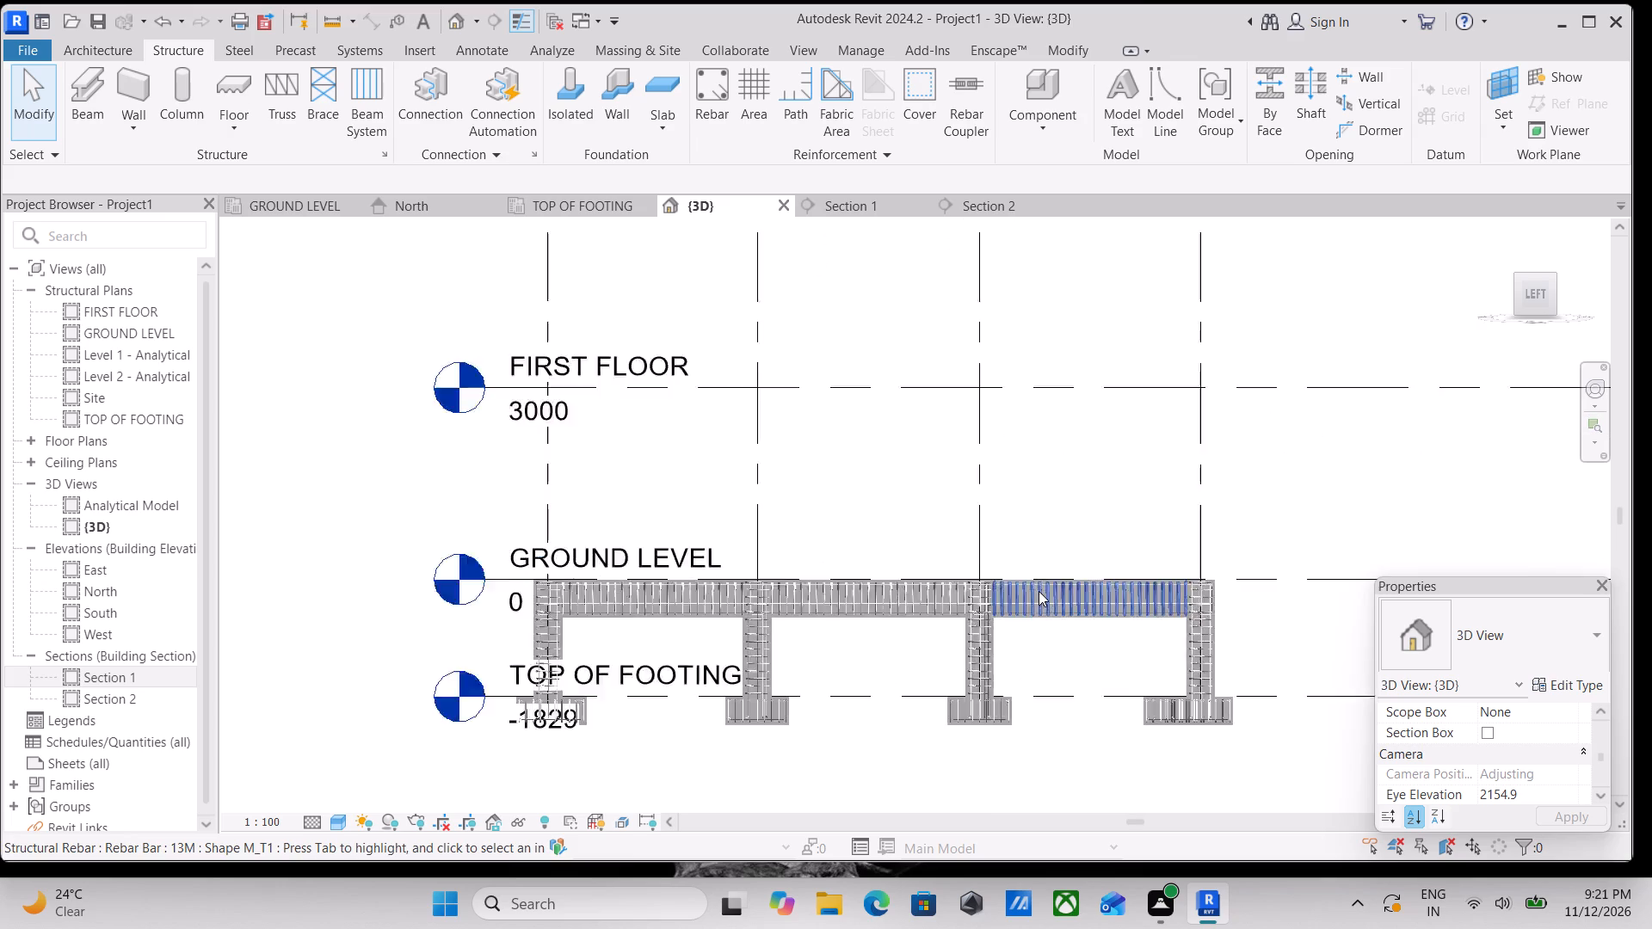
{"action": "scroll", "coordinate": [1039, 591], "scroll_direction": "up", "scroll_amount": 1}
{"action": "left_click", "coordinate": [1039, 591]}
{"action": "key", "text": "s"}
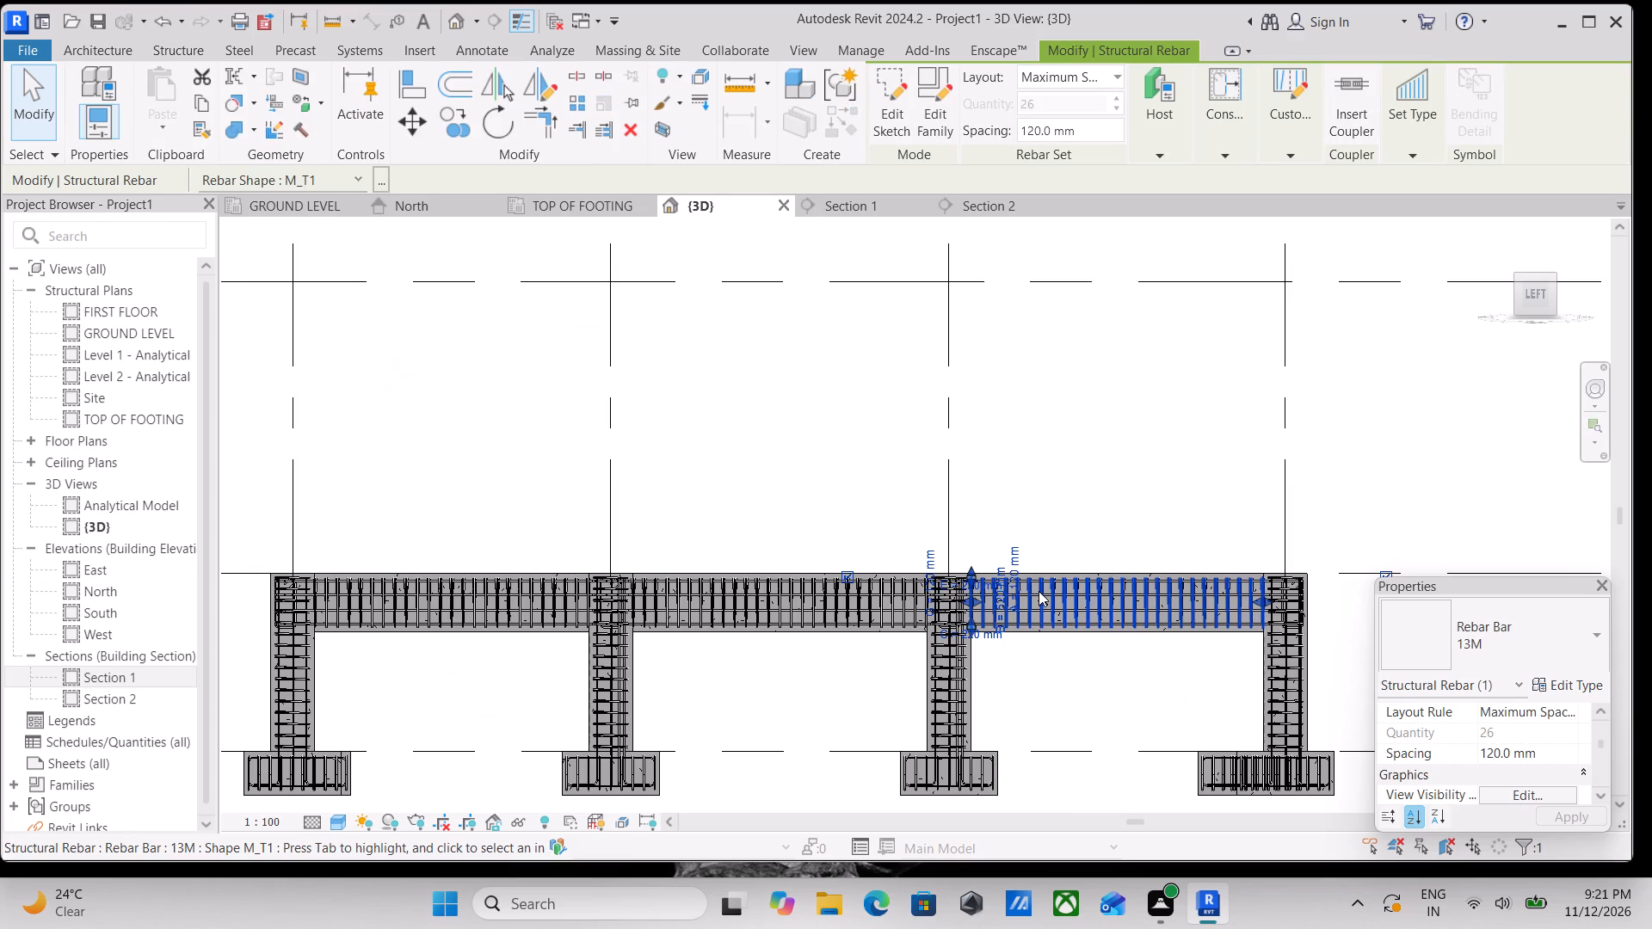
{"action": "key", "text": "a"}
{"action": "scroll", "coordinate": [1039, 591], "scroll_direction": "down", "scroll_amount": 1}
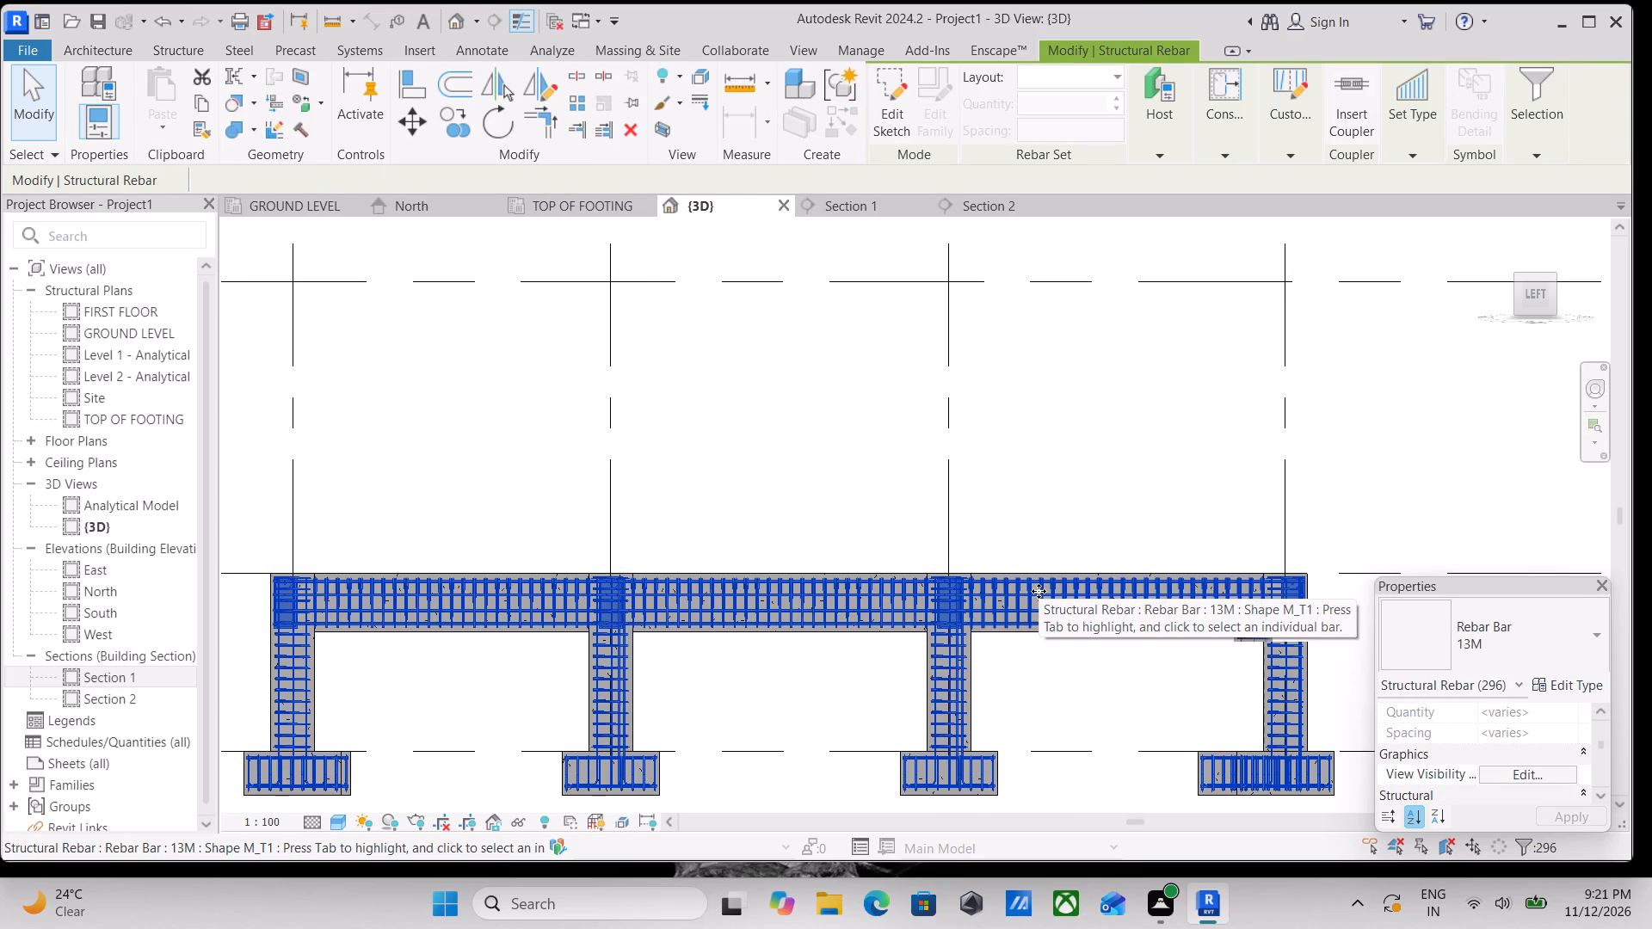
{"action": "type", "text": "HH"}
Extend the TOP OF FOOTING level line beyond grid A so its head stands well clear of the structure.
{"action": "scroll", "coordinate": [1039, 591], "scroll_direction": "down", "scroll_amount": 3}
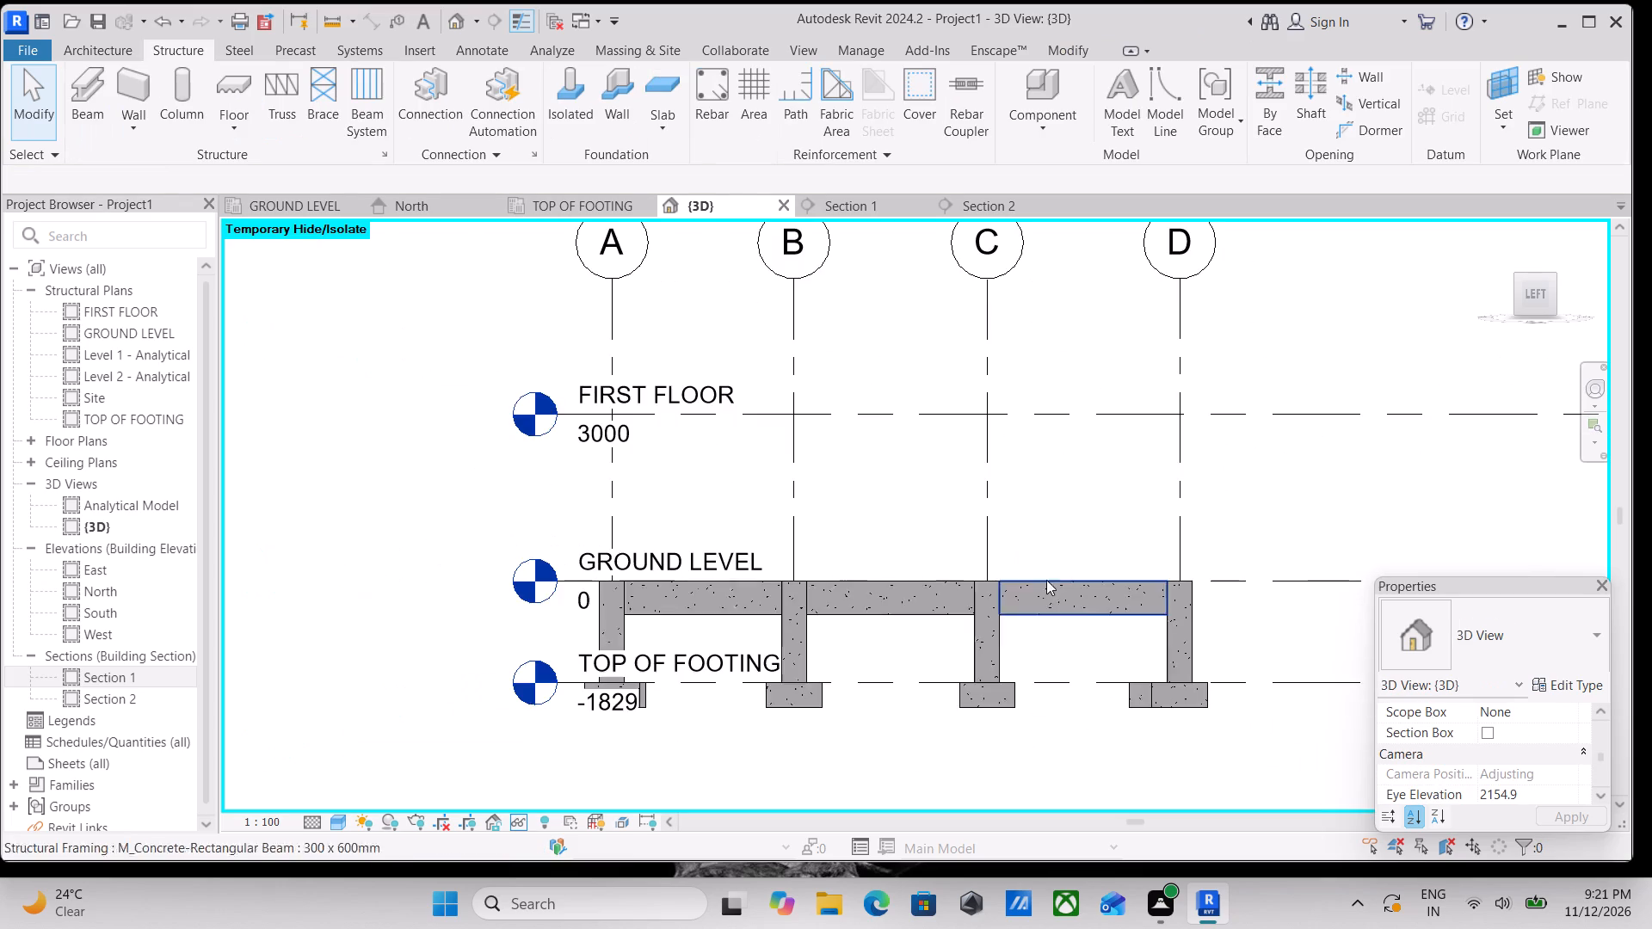
{"action": "middle_click_drag", "start_coordinate": [1046, 580], "coordinate": [1383, 391]}
{"action": "scroll", "coordinate": [1016, 450], "scroll_direction": "down", "scroll_amount": 1}
{"action": "scroll", "coordinate": [1096, 455], "scroll_direction": "up", "scroll_amount": 4}
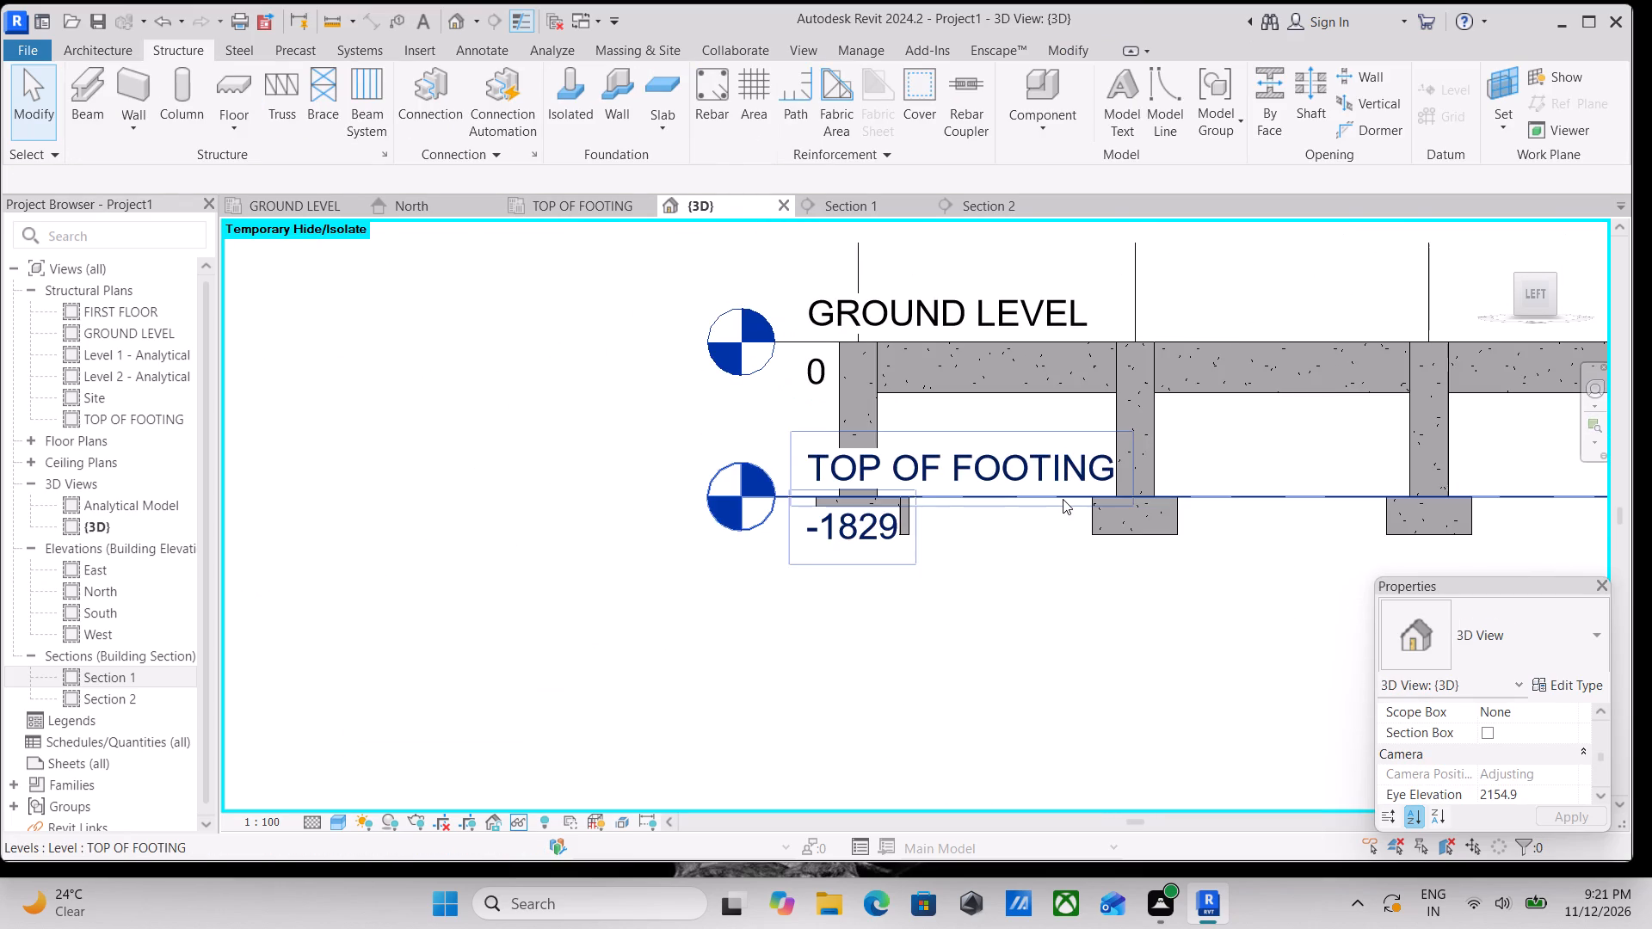
{"action": "left_click", "coordinate": [1063, 499]}
{"action": "middle_click_drag", "start_coordinate": [1035, 501], "coordinate": [1147, 497]}
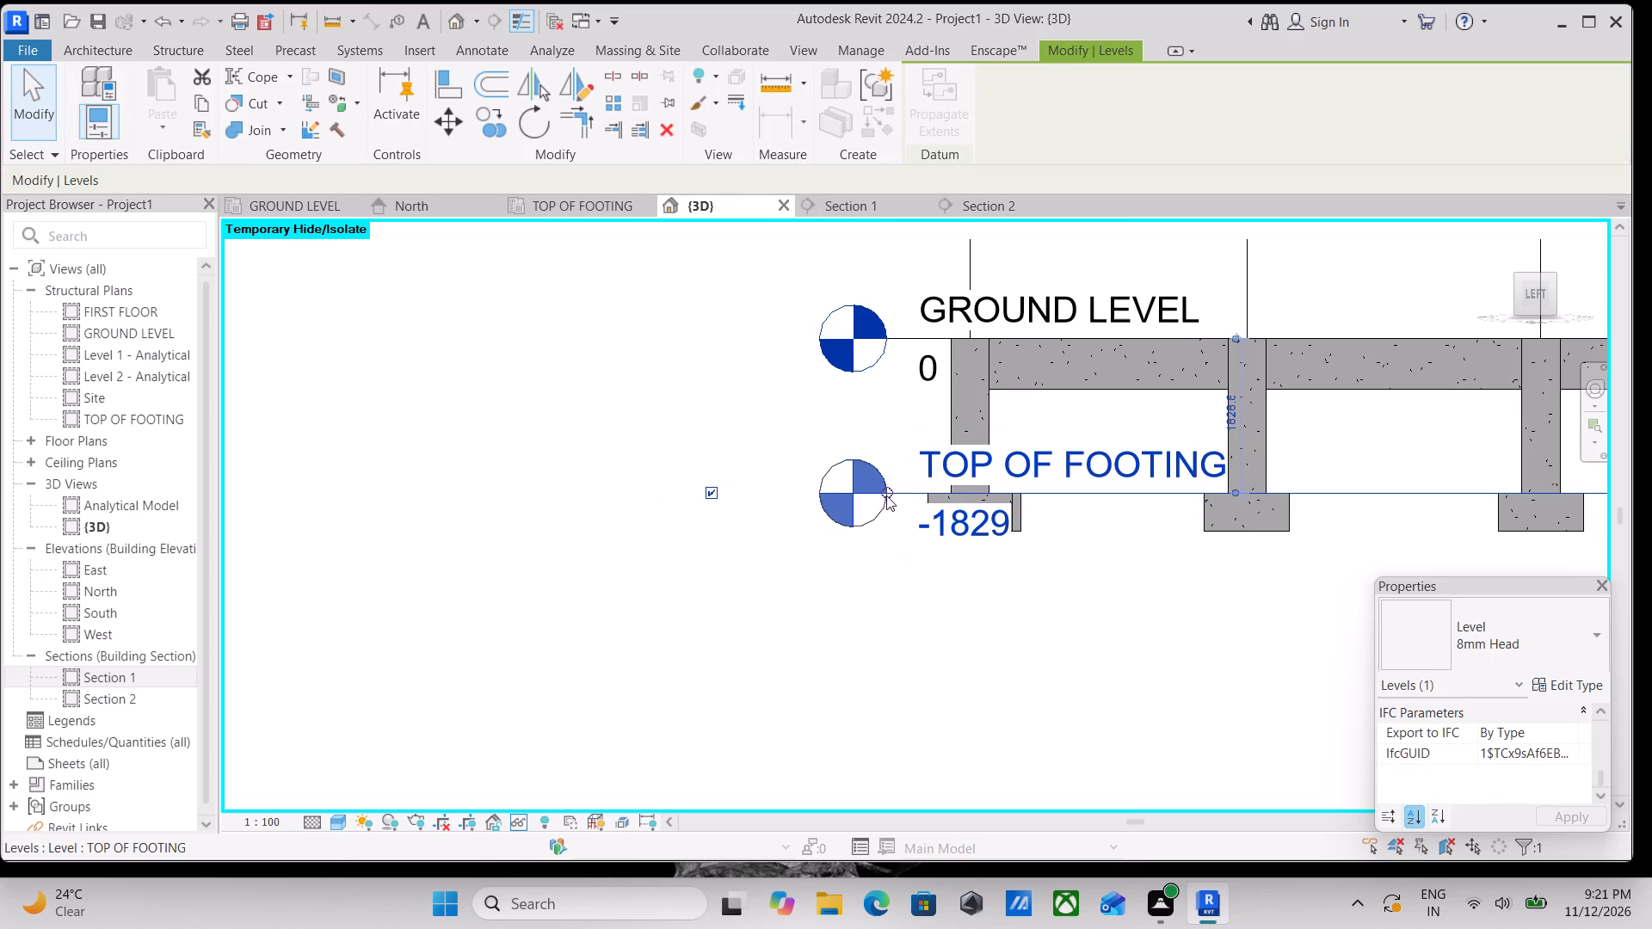
{"action": "left_click_drag", "start_coordinate": [884, 494], "coordinate": [313, 499]}
Extend the GROUND LEVEL line beyond grid A so its head stands clear of the frame.
{"action": "scroll", "coordinate": [478, 516], "scroll_direction": "down", "scroll_amount": 2}
{"action": "scroll", "coordinate": [1396, 394], "scroll_direction": "down", "scroll_amount": 1}
{"action": "middle_click_drag", "start_coordinate": [1348, 390], "coordinate": [957, 385]}
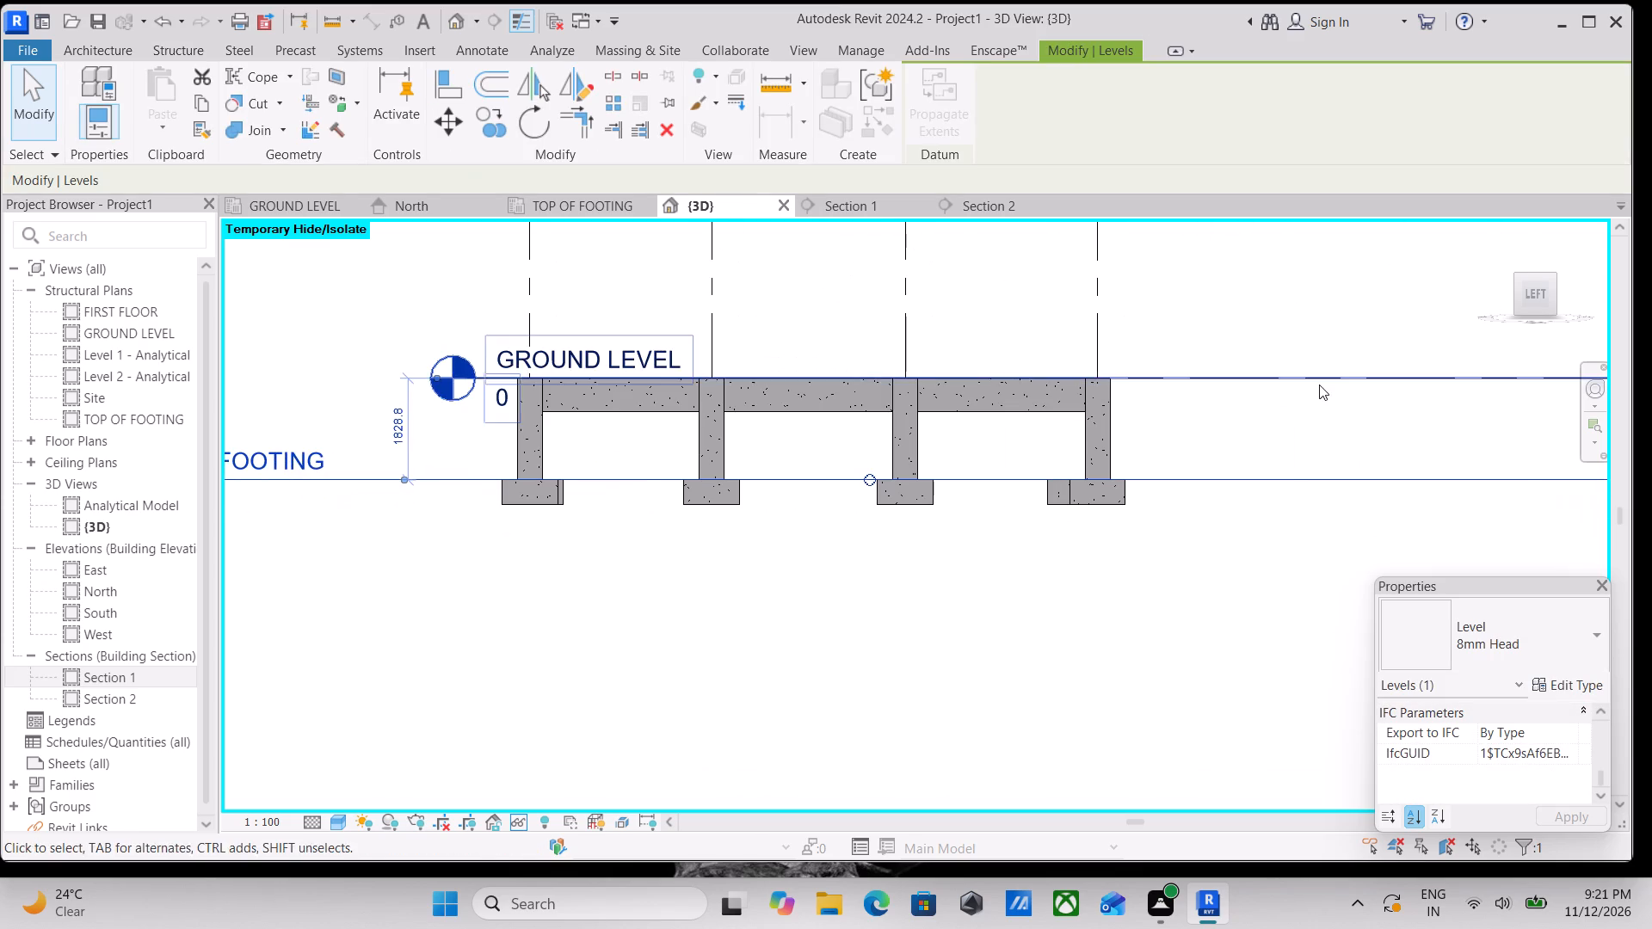
{"action": "left_click", "coordinate": [1319, 385]}
{"action": "middle_click_drag", "start_coordinate": [825, 455], "coordinate": [1265, 471]}
{"action": "left_click_drag", "start_coordinate": [910, 390], "coordinate": [490, 397]}
Extend the FIRST FLOOR level line beyond grid A so its head stands well clear of the frame.
{"action": "scroll", "coordinate": [695, 391], "scroll_direction": "down", "scroll_amount": 1}
{"action": "middle_click_drag", "start_coordinate": [662, 400], "coordinate": [524, 449]}
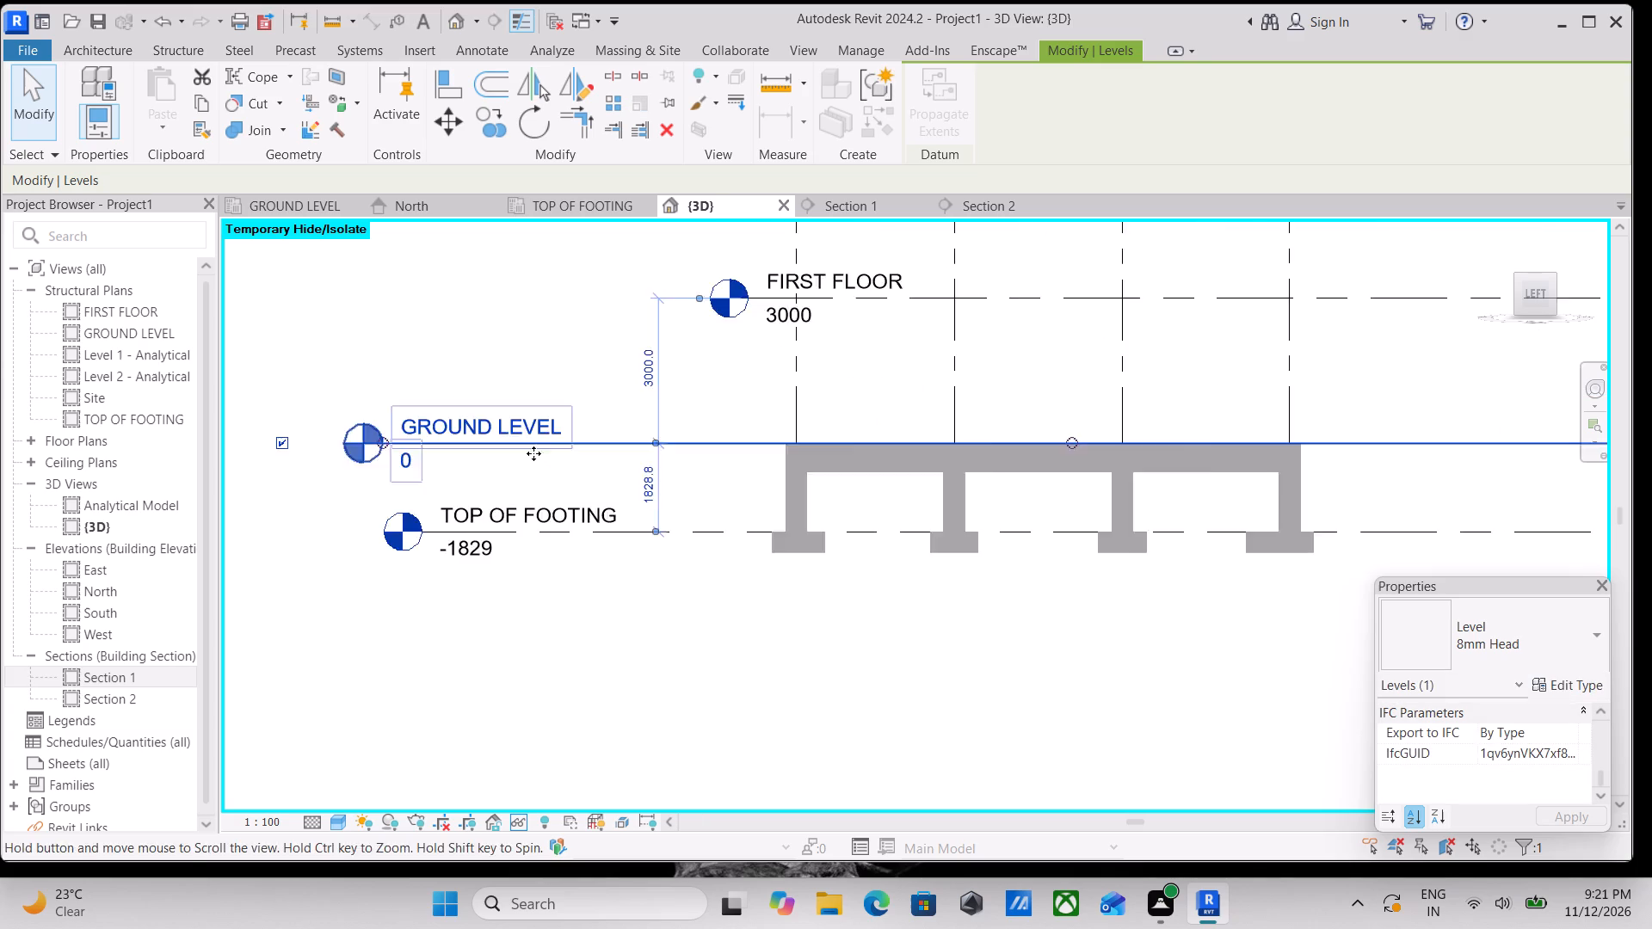
{"action": "scroll", "coordinate": [542, 455], "scroll_direction": "up", "scroll_amount": 1}
{"action": "scroll", "coordinate": [1032, 348], "scroll_direction": "down", "scroll_amount": 3}
{"action": "left_click", "coordinate": [1332, 289]}
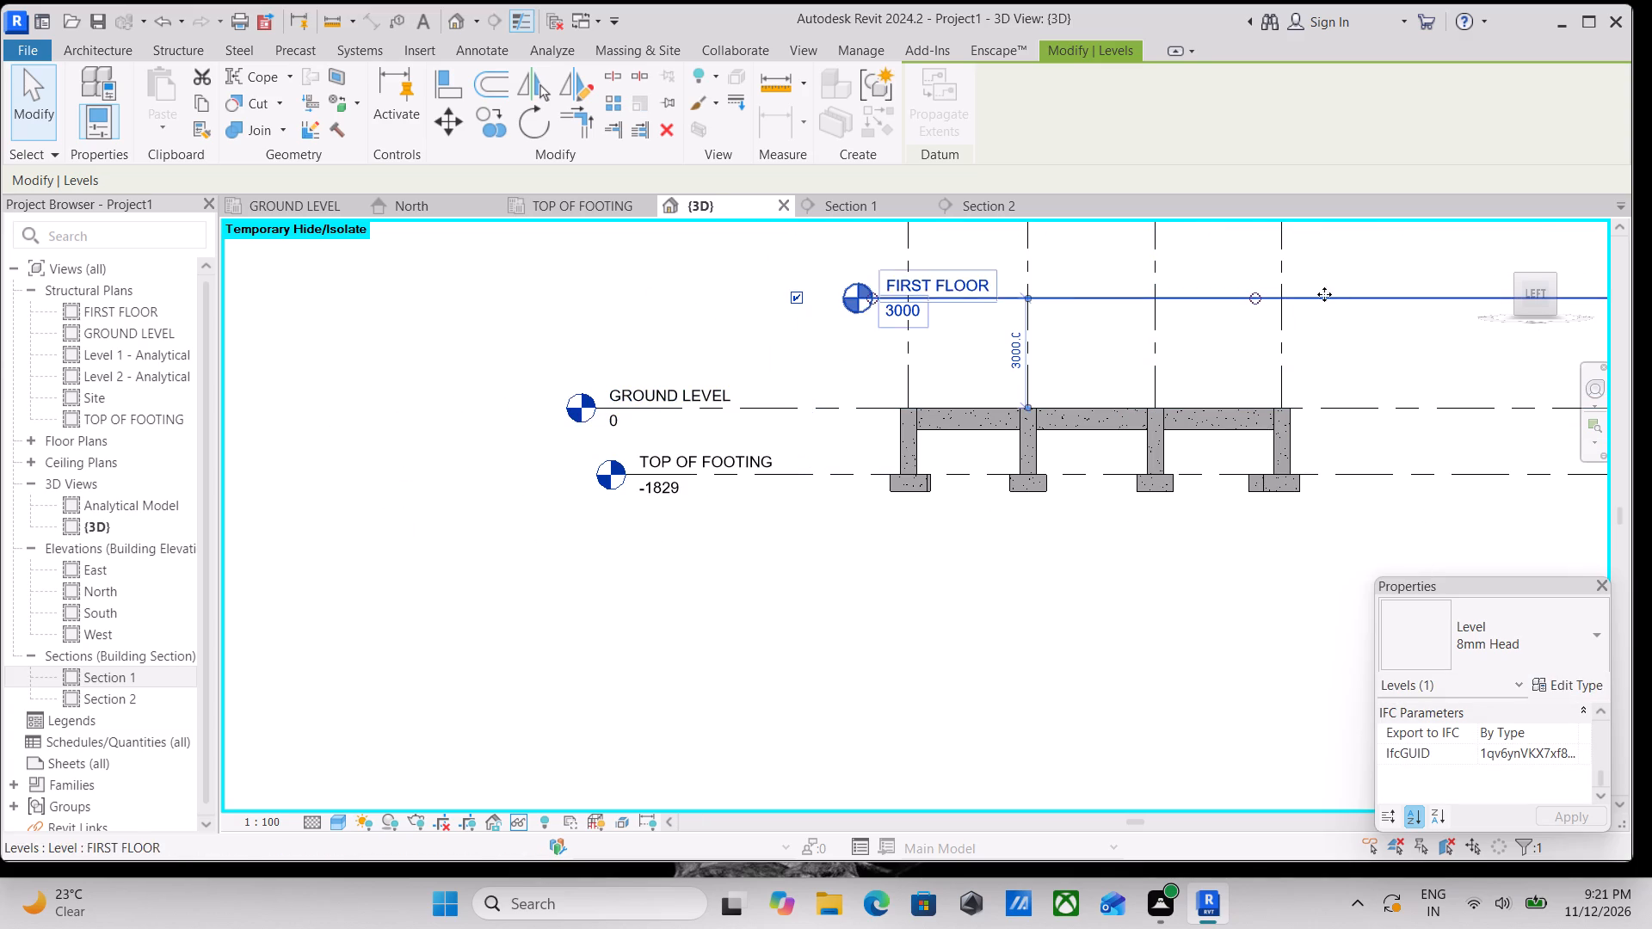
{"action": "left_click_drag", "start_coordinate": [872, 291], "coordinate": [527, 336]}
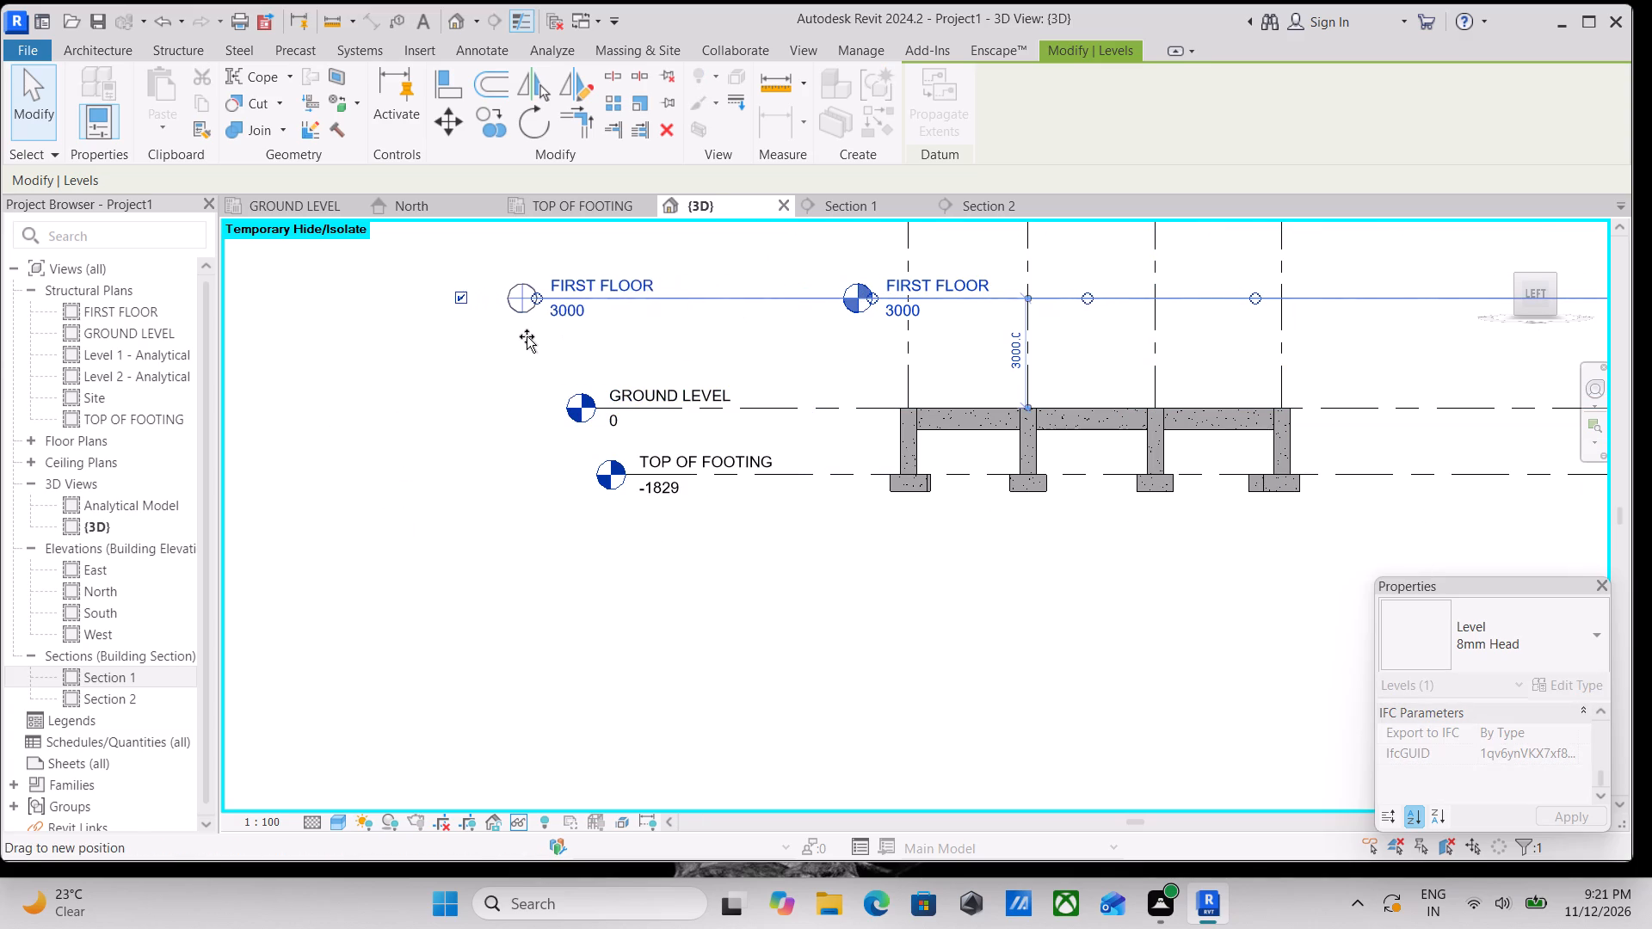
{"action": "left_click_drag", "start_coordinate": [527, 336], "coordinate": [442, 349]}
Copy all columns and beams below GROUND LEVEL and paste them aligned to the FIRST FLOOR level.
{"action": "scroll", "coordinate": [1182, 397], "scroll_direction": "up", "scroll_amount": 2}
{"action": "scroll", "coordinate": [1029, 406], "scroll_direction": "up", "scroll_amount": 2}
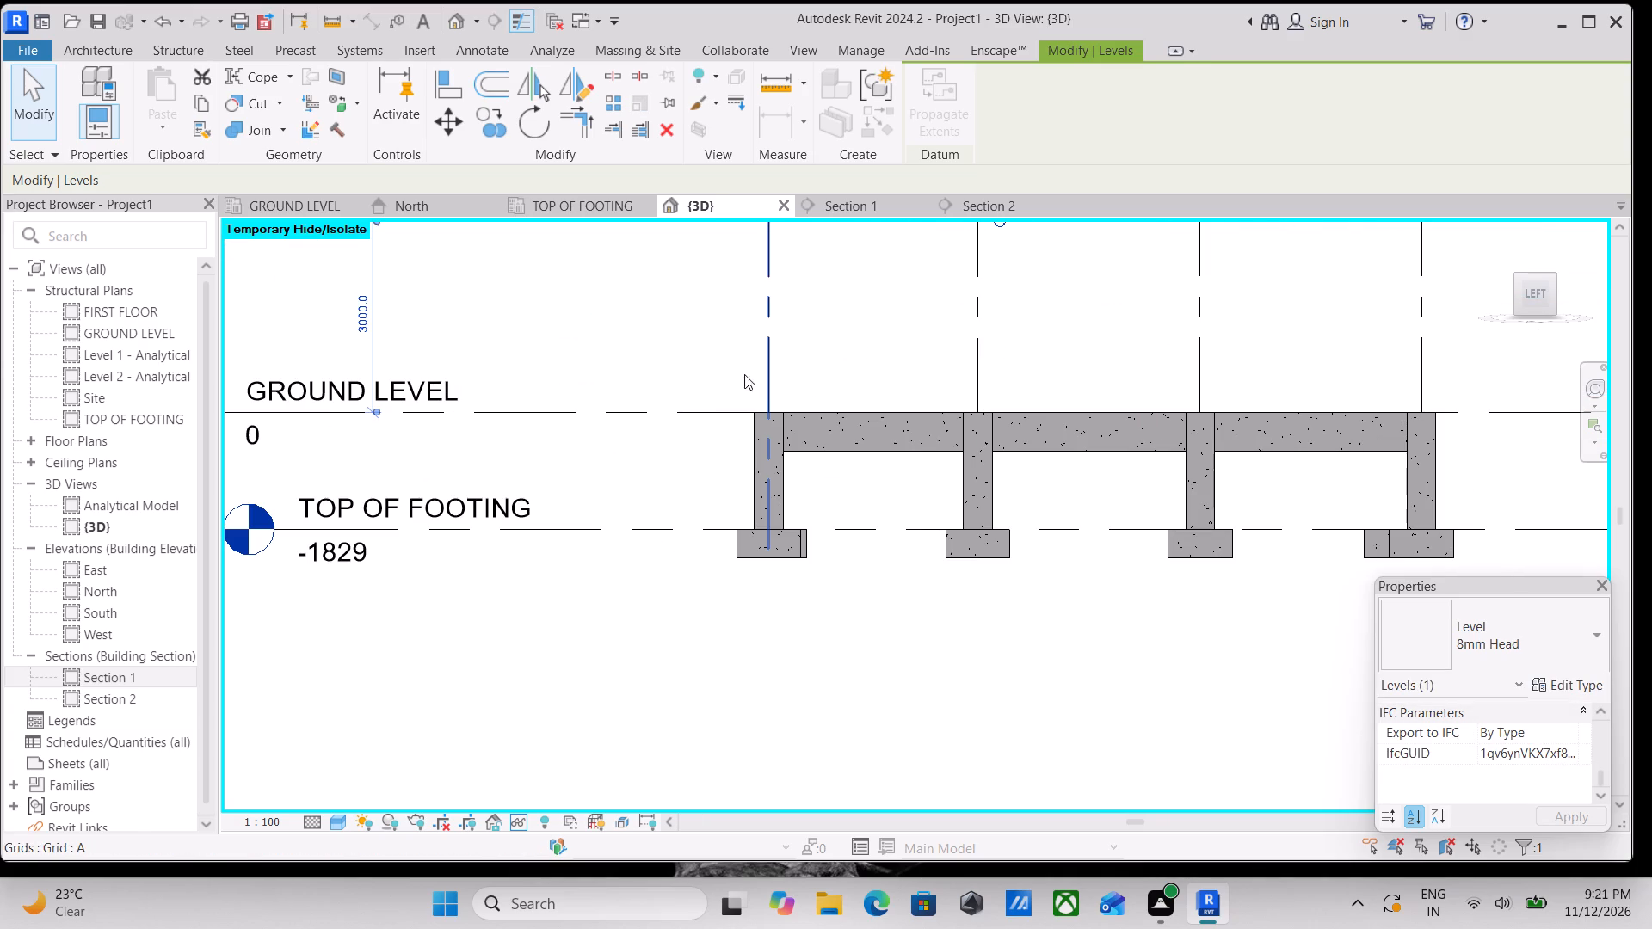
{"action": "left_click_drag", "start_coordinate": [717, 359], "coordinate": [1445, 533]}
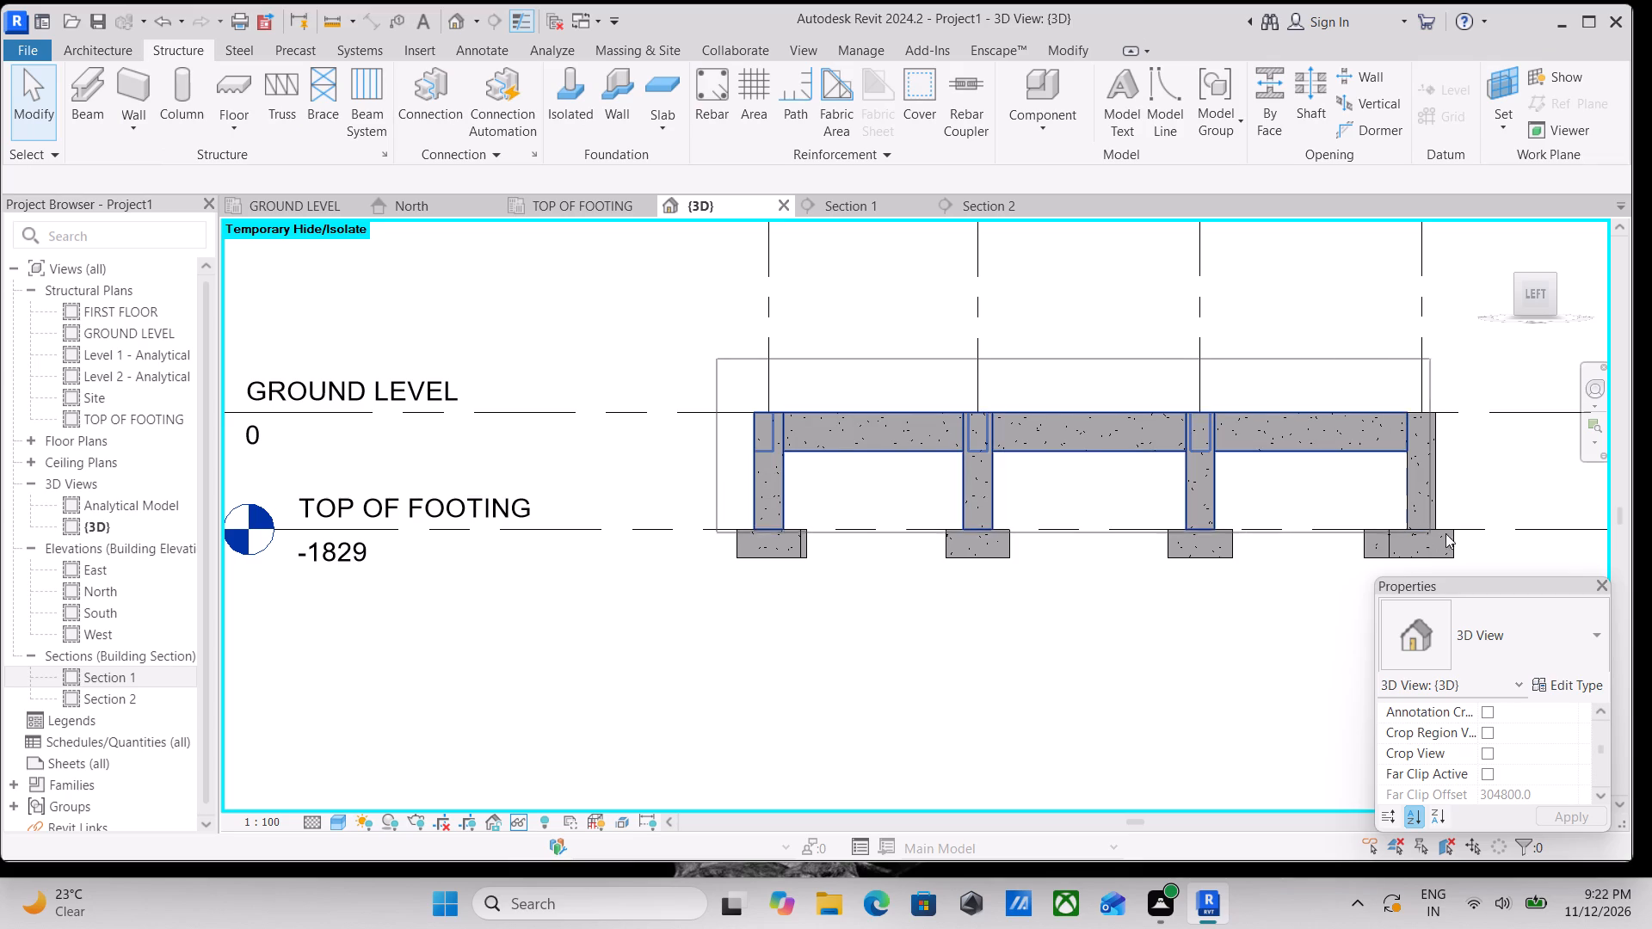
{"action": "left_click_drag", "start_coordinate": [1445, 533], "coordinate": [1483, 533]}
{"action": "middle_click_drag", "start_coordinate": [1415, 496], "coordinate": [1460, 563]}
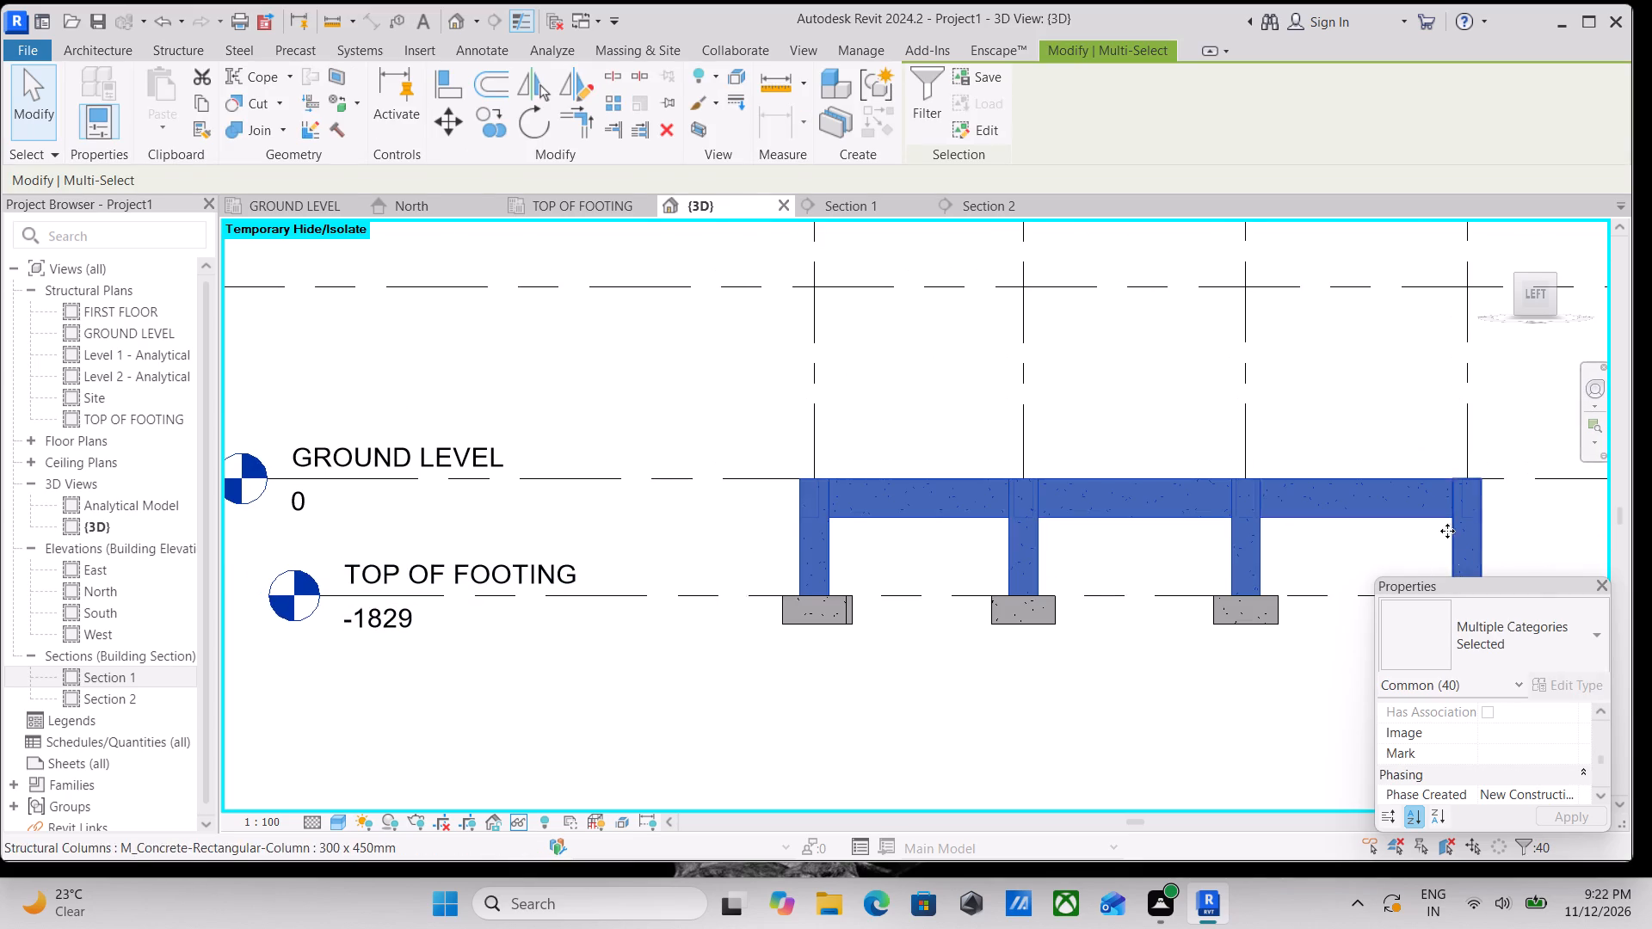
{"action": "left_click", "coordinate": [209, 103]}
{"action": "left_click", "coordinate": [177, 118]}
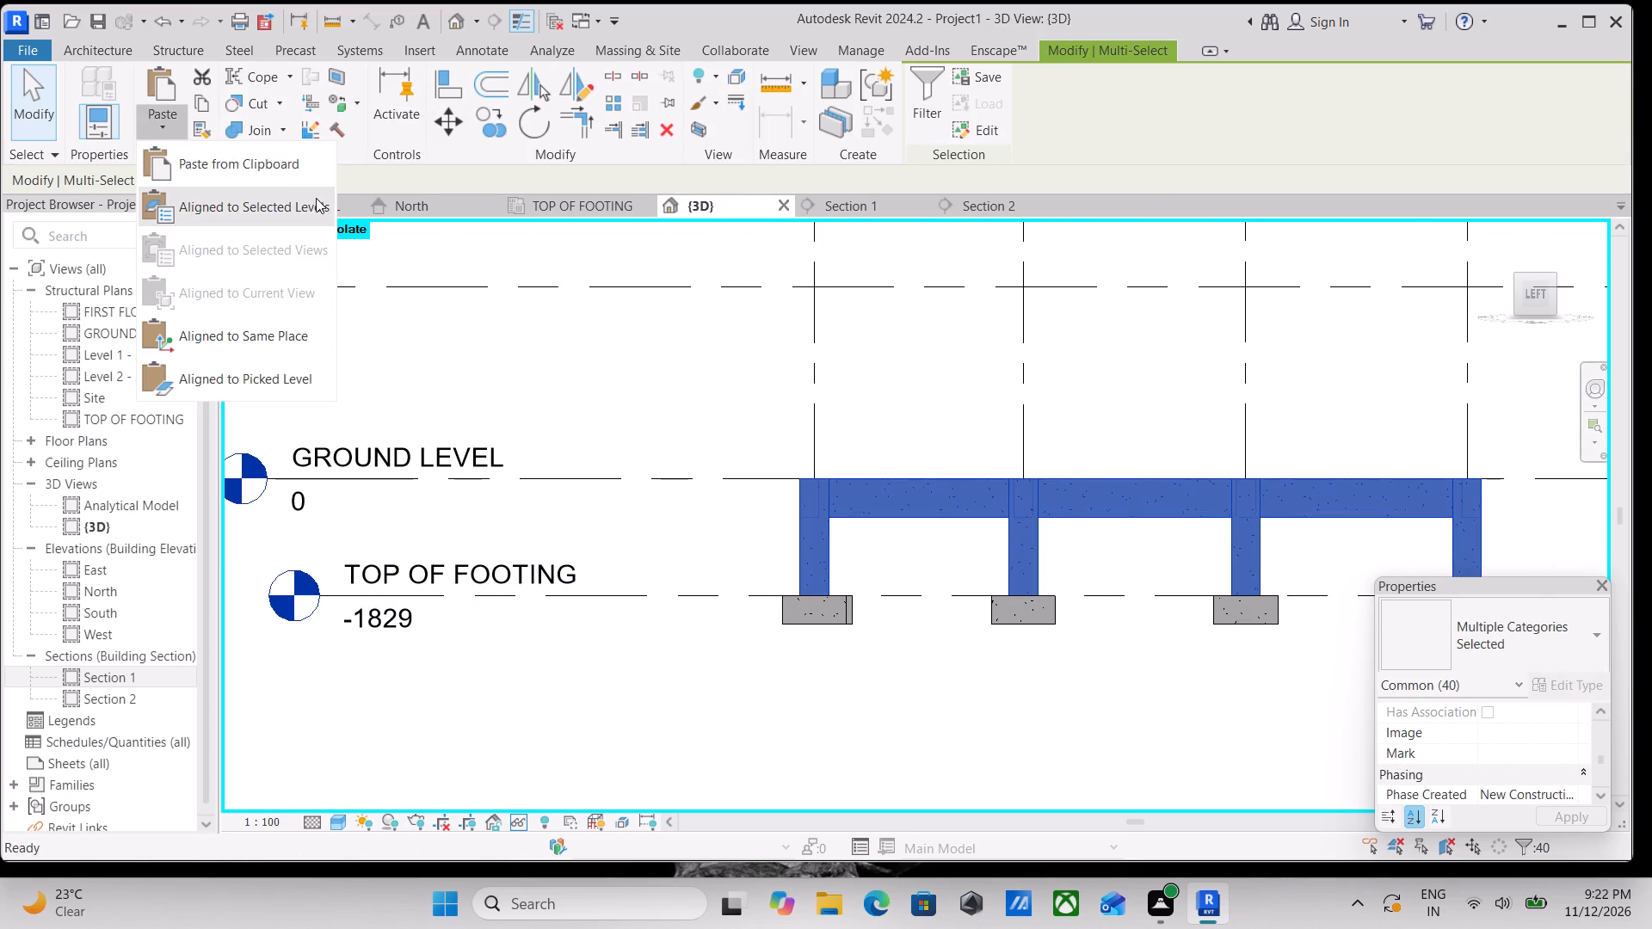
{"action": "left_click", "coordinate": [316, 198]}
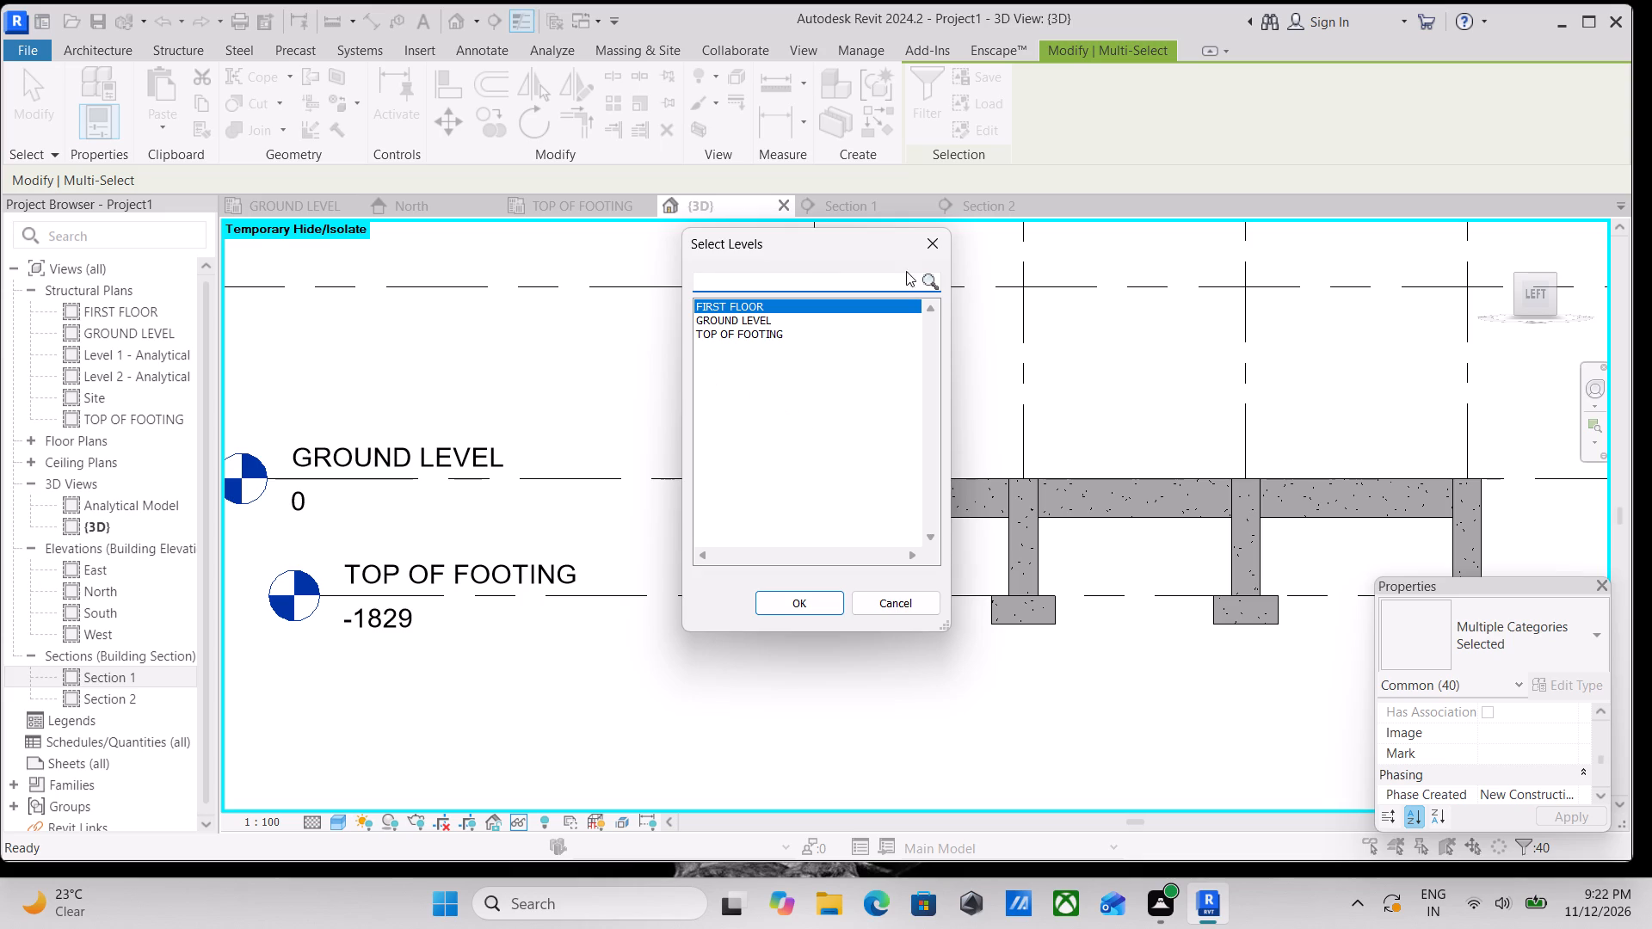
{"action": "left_click", "coordinate": [823, 605]}
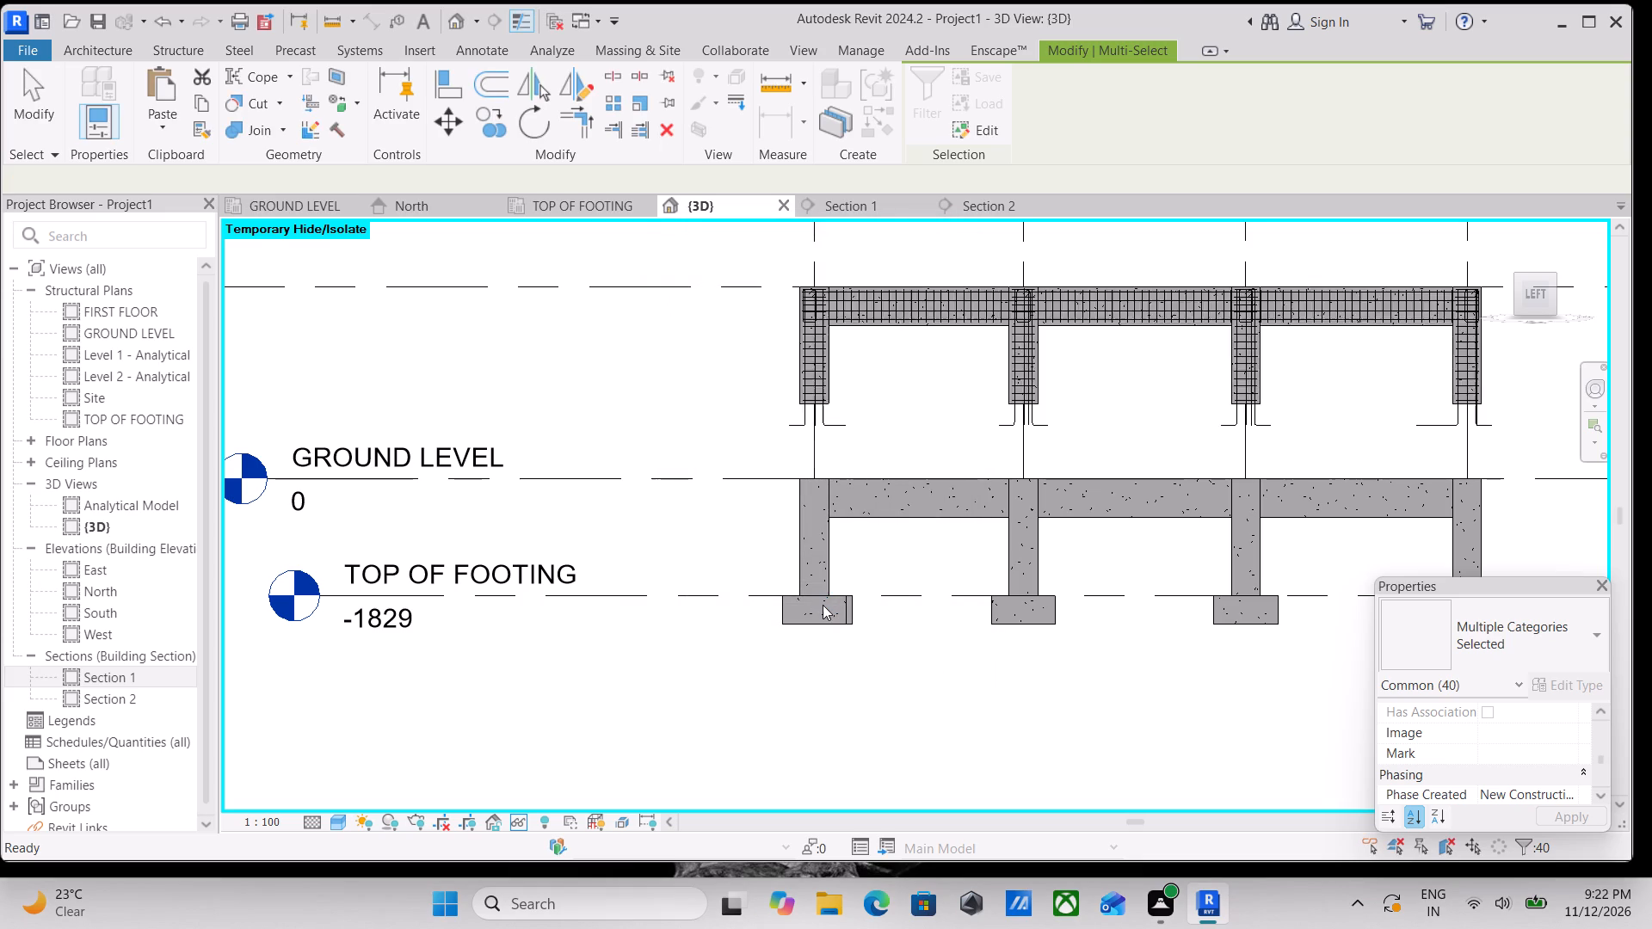
Filter the copied first-floor frame to Structural Rebar only and delete those bars.
{"action": "scroll", "coordinate": [1331, 395], "scroll_direction": "up", "scroll_amount": 1}
{"action": "middle_click_drag", "start_coordinate": [1347, 398], "coordinate": [1078, 274]}
{"action": "scroll", "coordinate": [1336, 385], "scroll_direction": "up", "scroll_amount": 1}
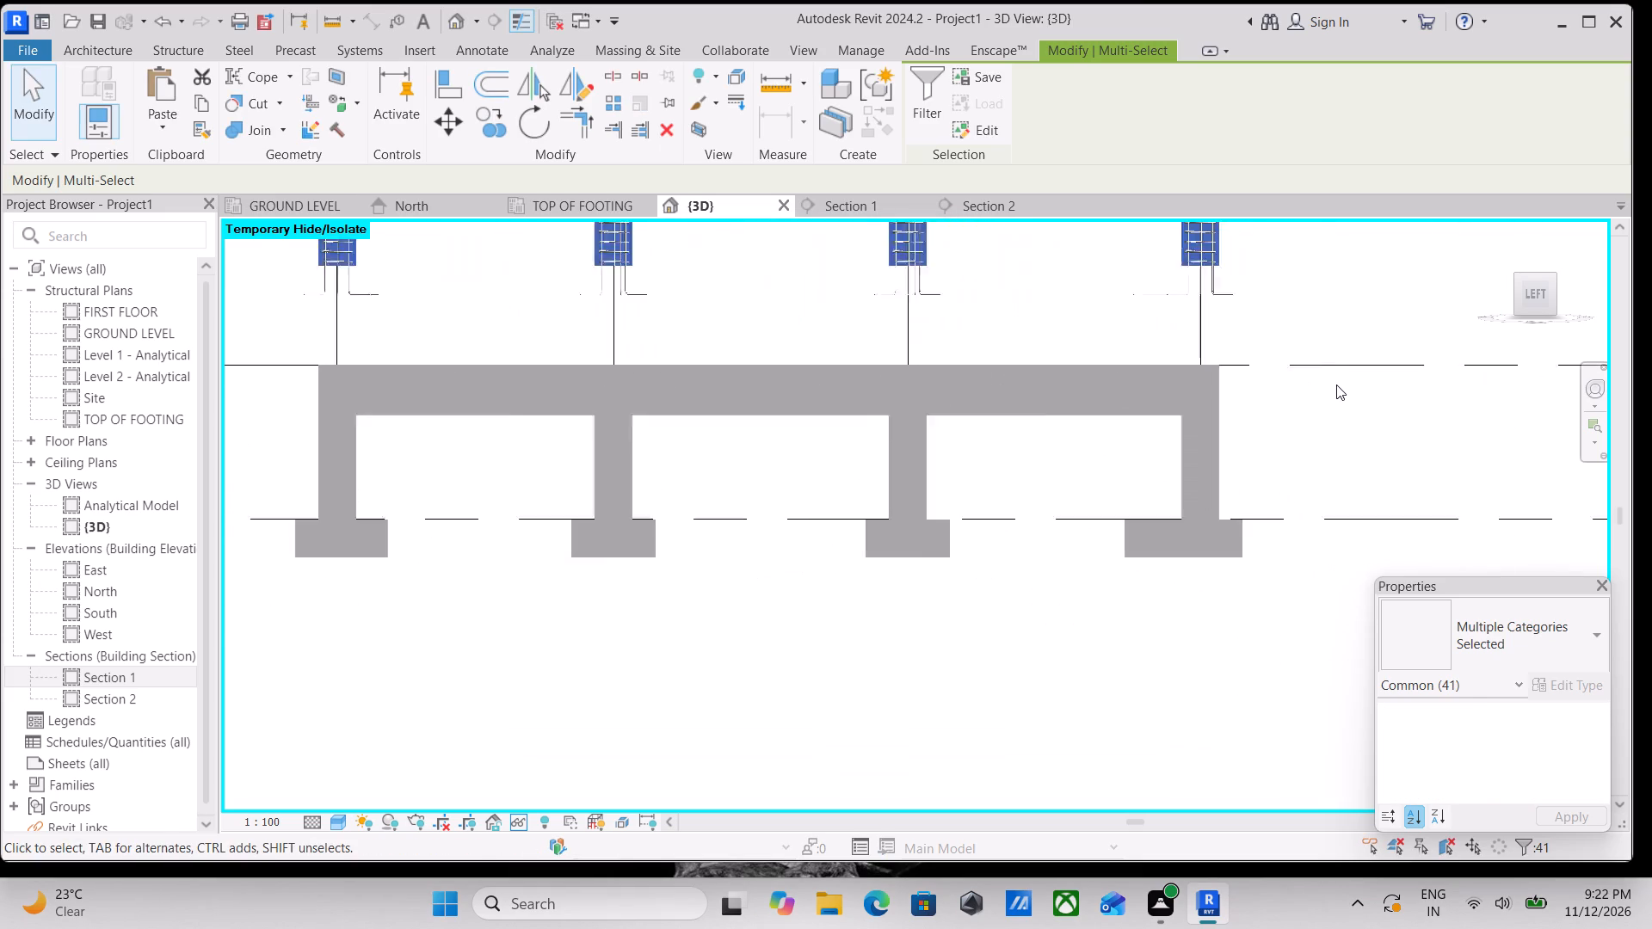
{"action": "scroll", "coordinate": [1336, 385], "scroll_direction": "up", "scroll_amount": 1}
{"action": "scroll", "coordinate": [1253, 335], "scroll_direction": "up", "scroll_amount": 2}
{"action": "middle_click_drag", "start_coordinate": [1250, 305], "coordinate": [1322, 464]}
{"action": "left_click_drag", "start_coordinate": [1276, 405], "coordinate": [1278, 436]}
{"action": "scroll", "coordinate": [1278, 436], "scroll_direction": "down", "scroll_amount": 2}
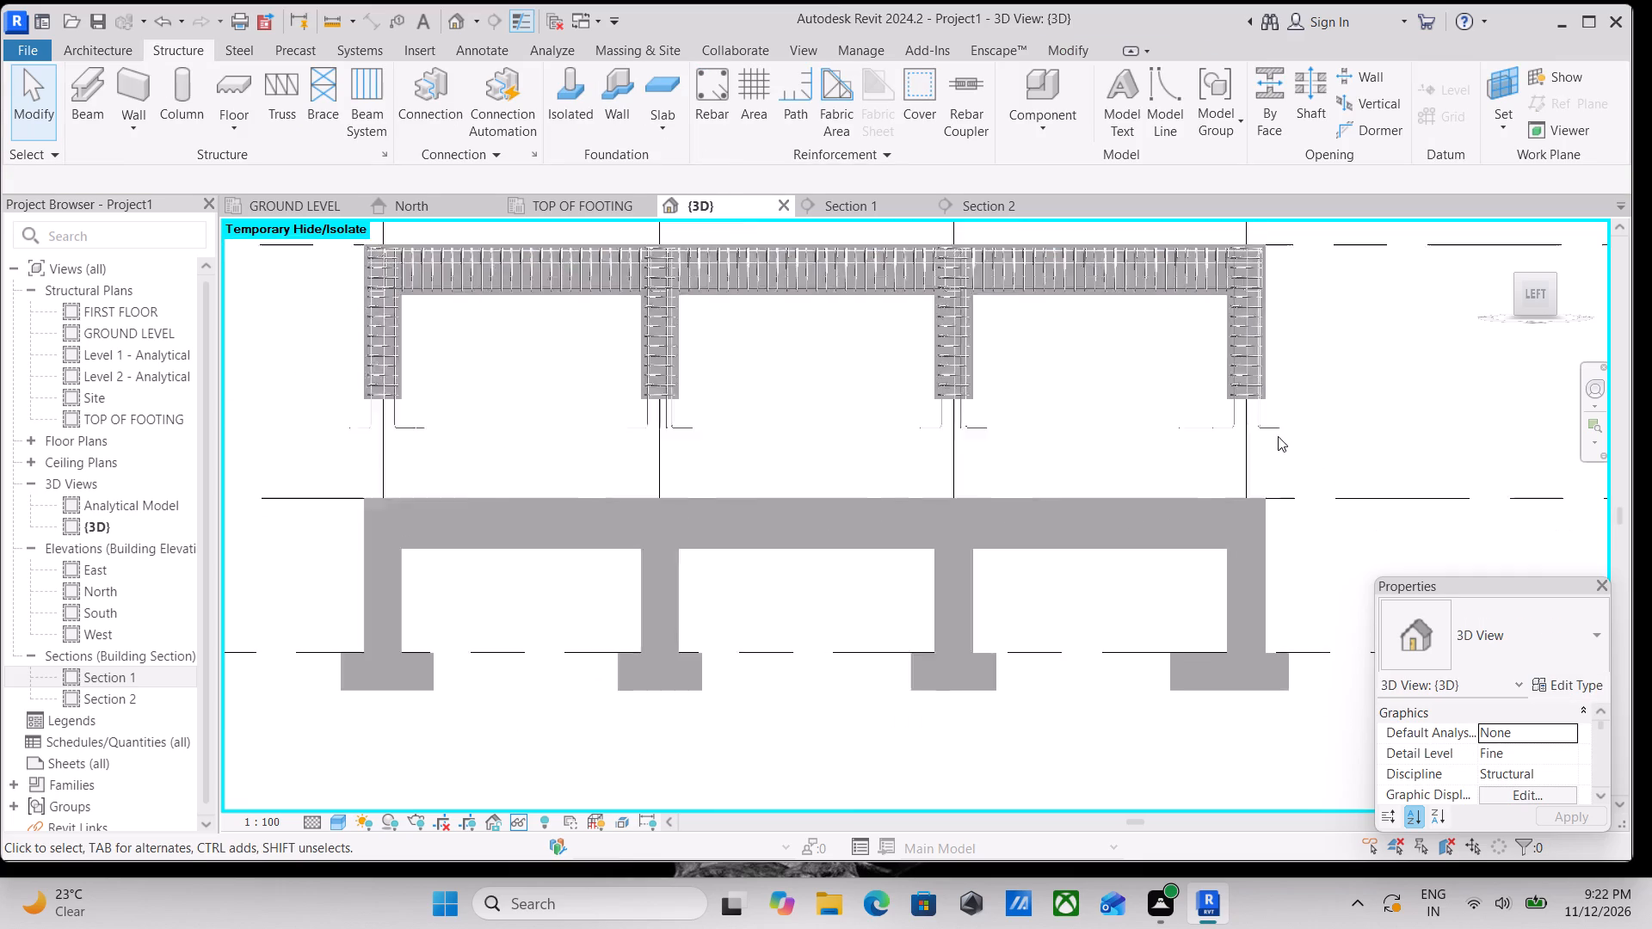
{"action": "scroll", "coordinate": [1278, 436], "scroll_direction": "down", "scroll_amount": 4}
{"action": "left_click_drag", "start_coordinate": [1346, 440], "coordinate": [1091, 322]}
{"action": "left_click_drag", "start_coordinate": [922, 262], "coordinate": [736, 274]}
{"action": "left_click_drag", "start_coordinate": [1314, 442], "coordinate": [619, 251]}
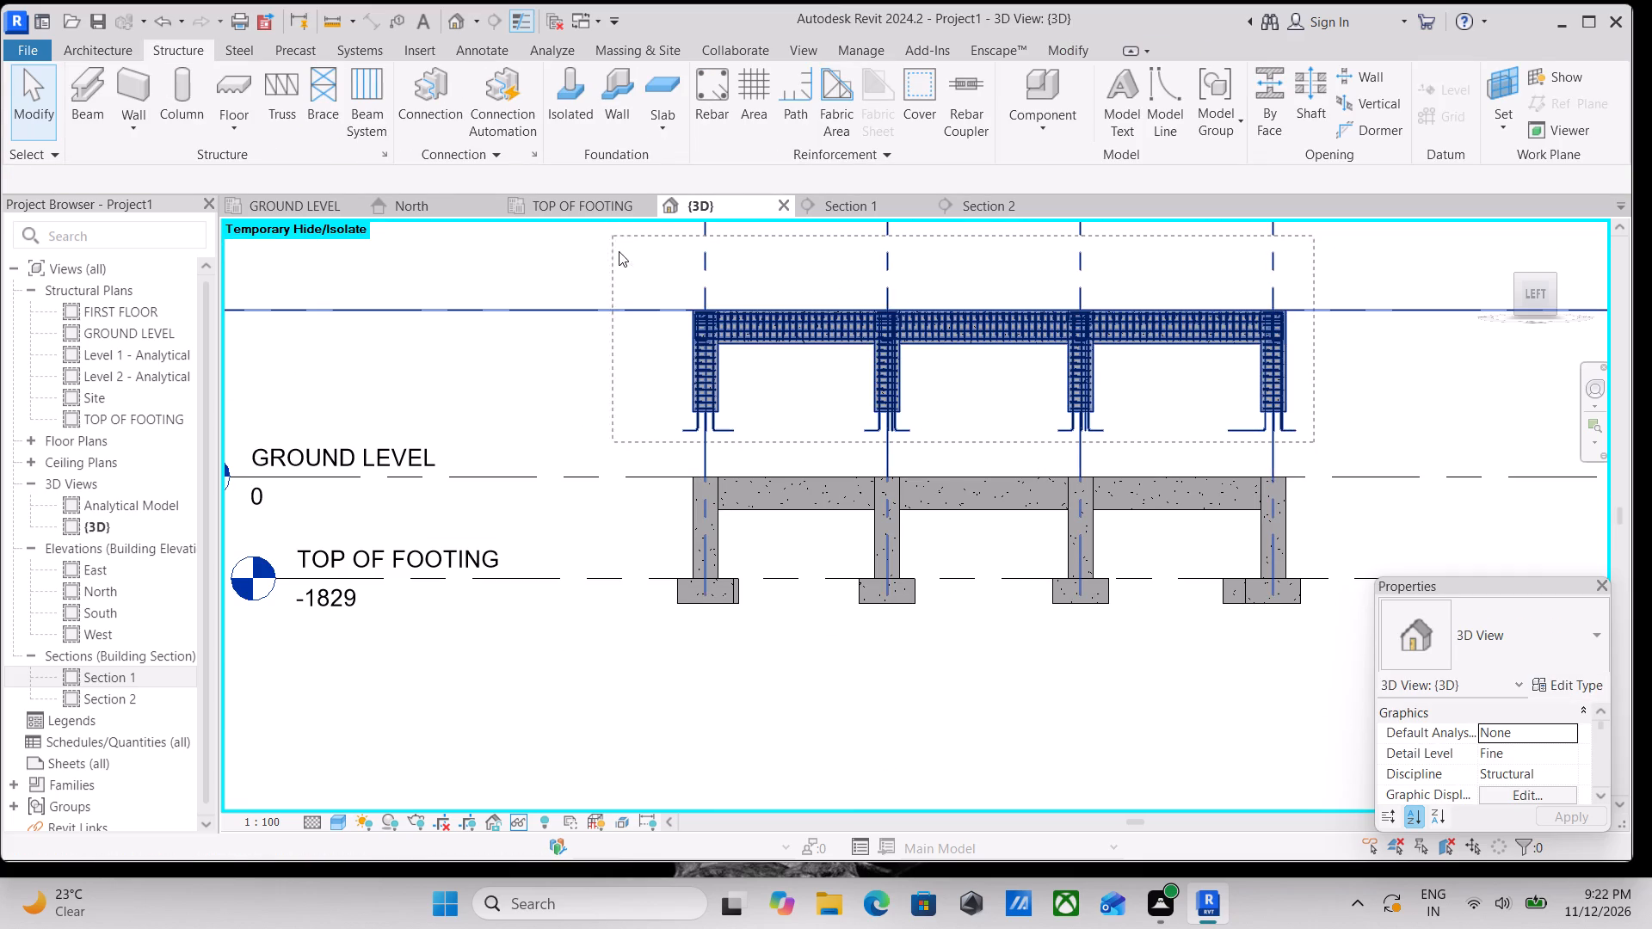
{"action": "left_click_drag", "start_coordinate": [619, 251], "coordinate": [624, 285]}
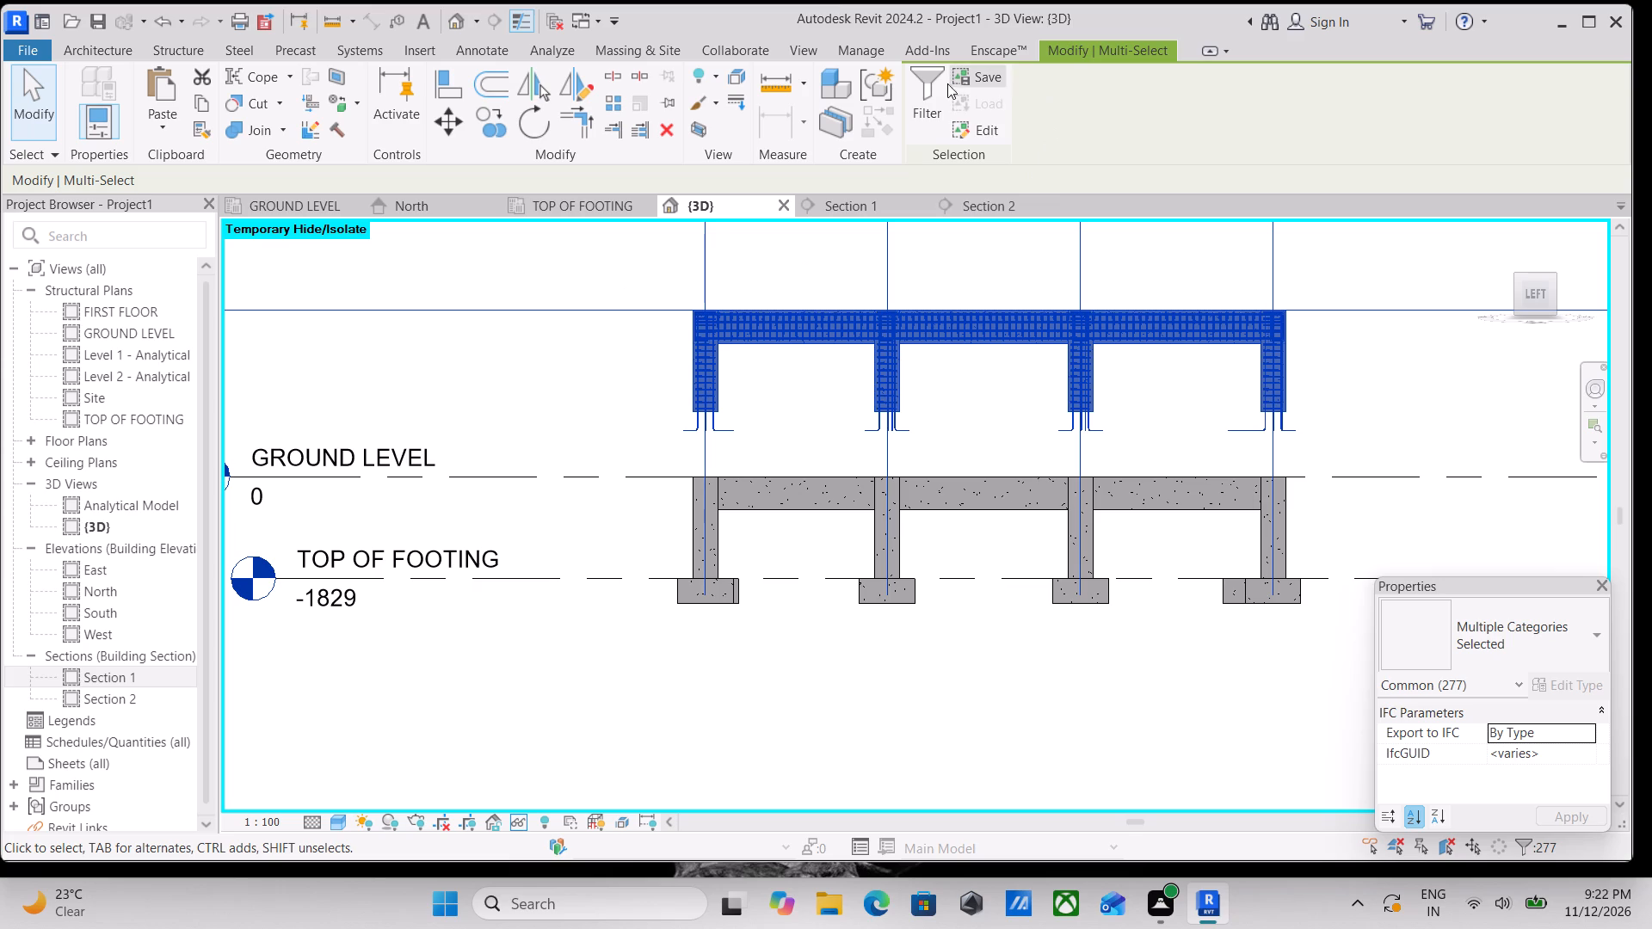
{"action": "left_click", "coordinate": [929, 99]}
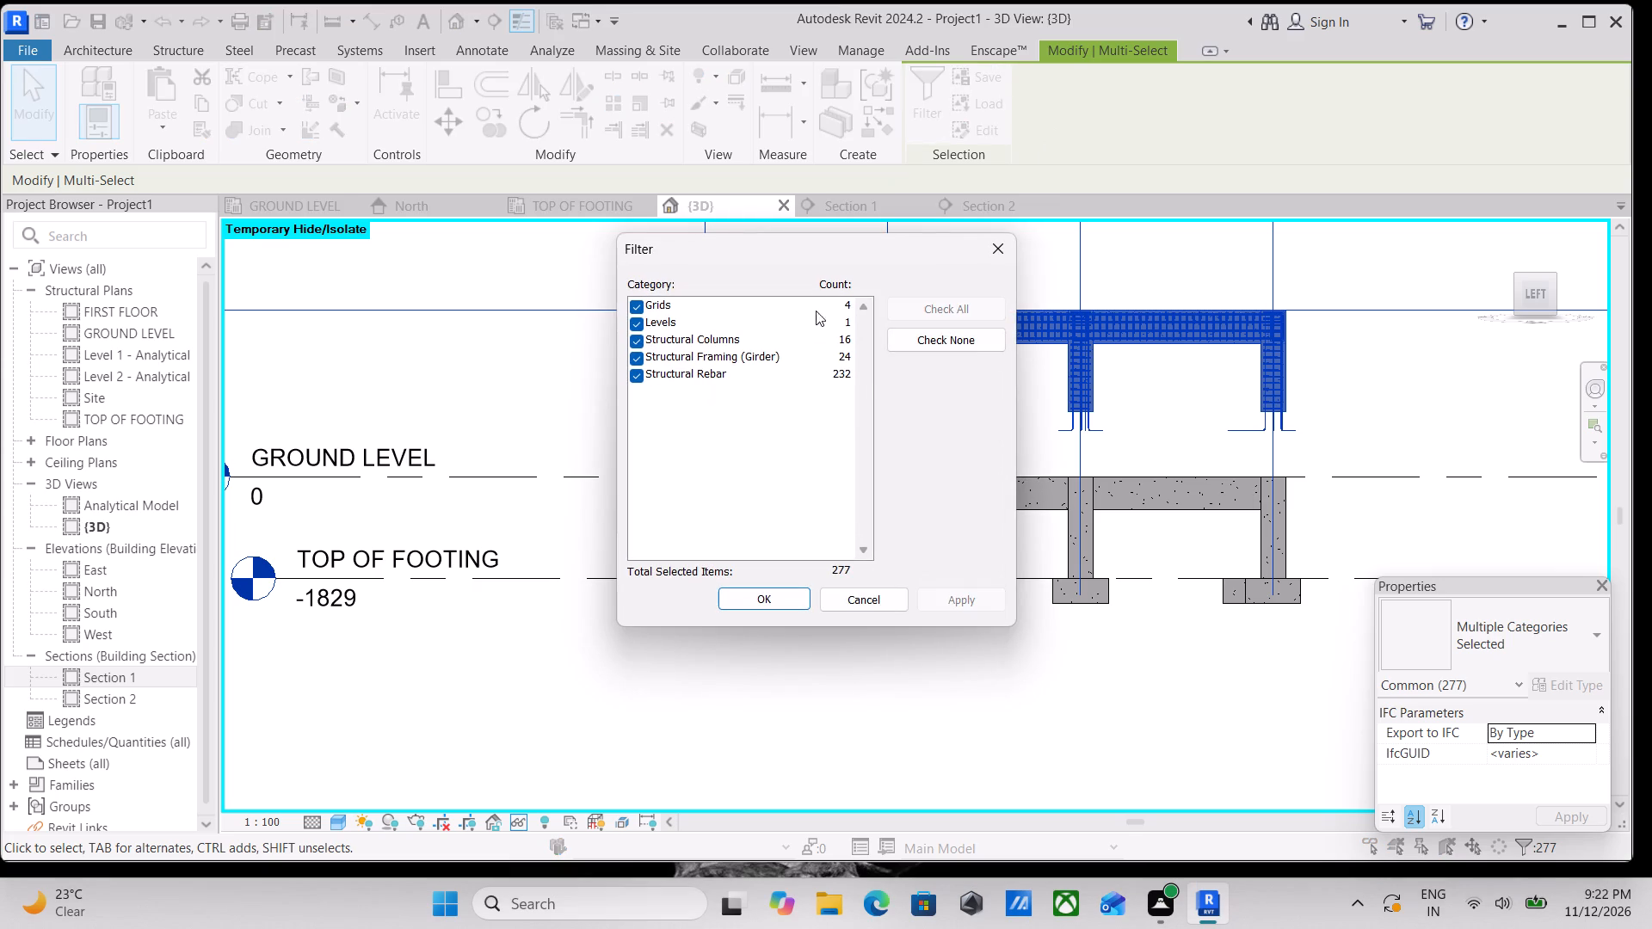
{"action": "left_click", "coordinate": [920, 345]}
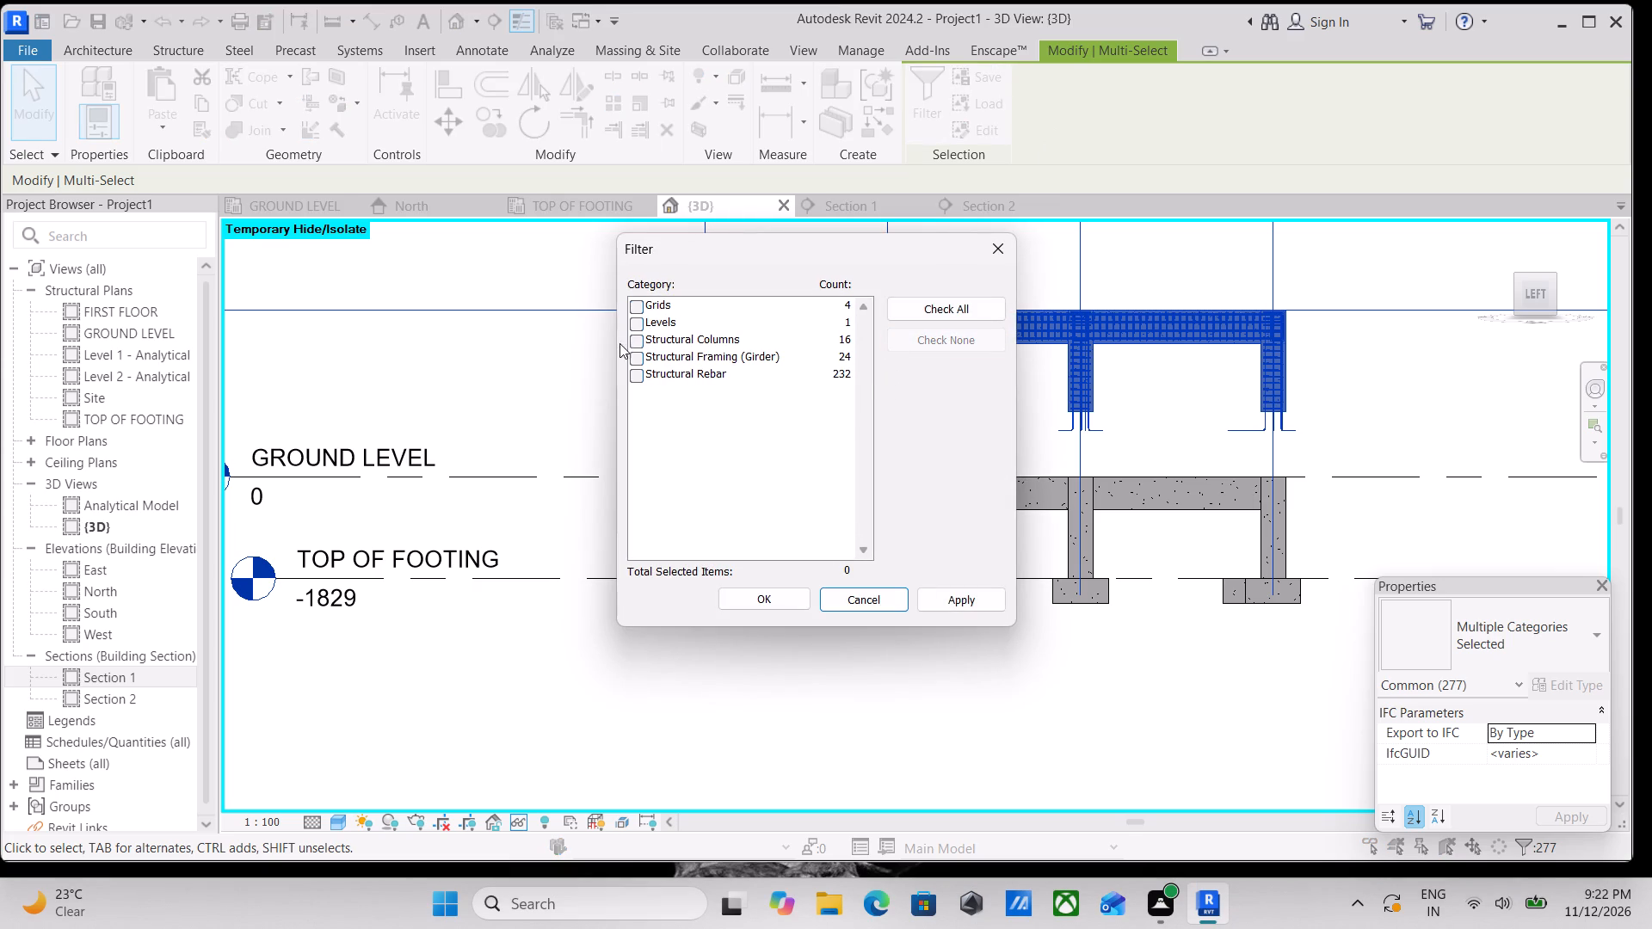
{"action": "left_click", "coordinate": [638, 370]}
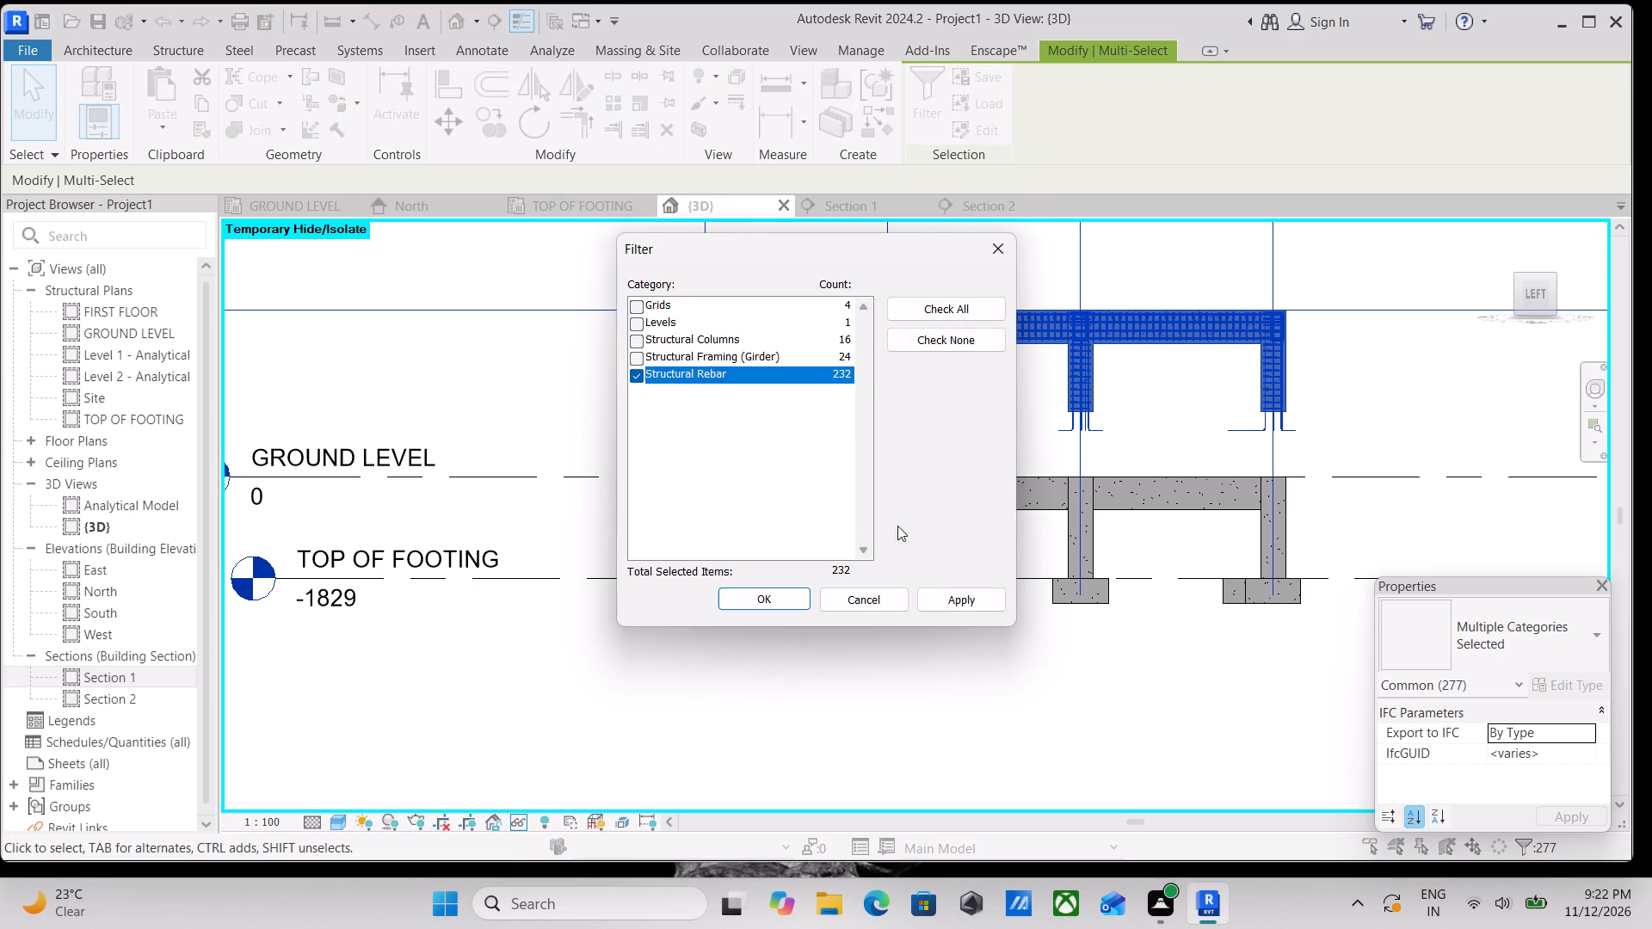
{"action": "left_click_drag", "start_coordinate": [954, 601], "coordinate": [941, 597]}
{"action": "left_click", "coordinate": [750, 588]}
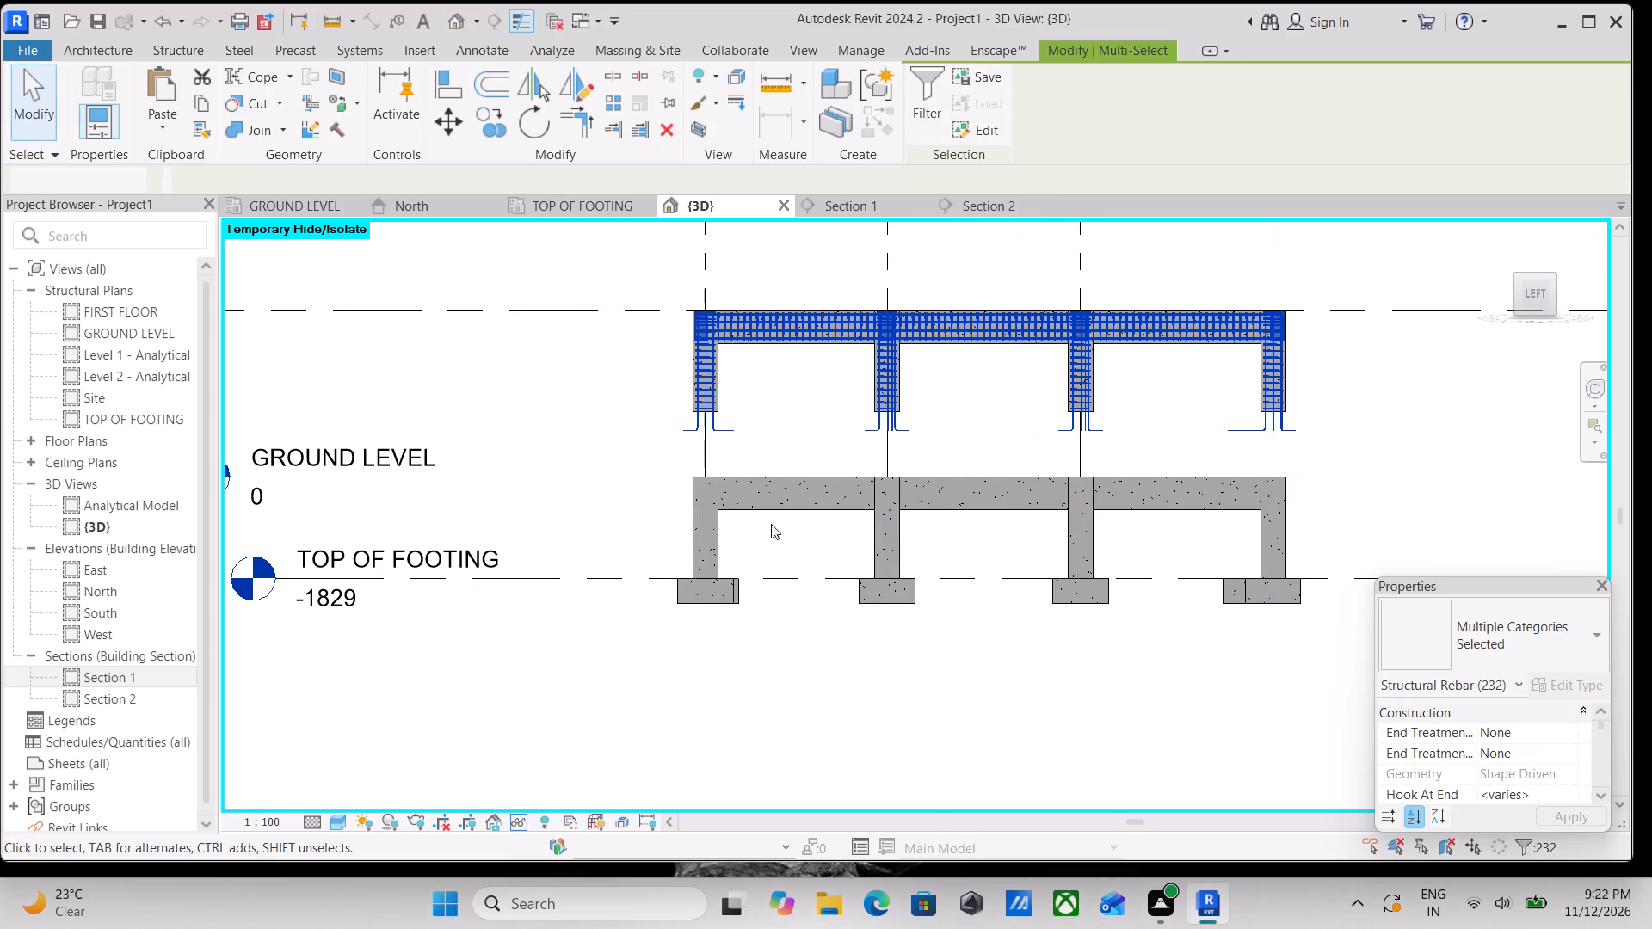
{"action": "right_click", "coordinate": [769, 409]}
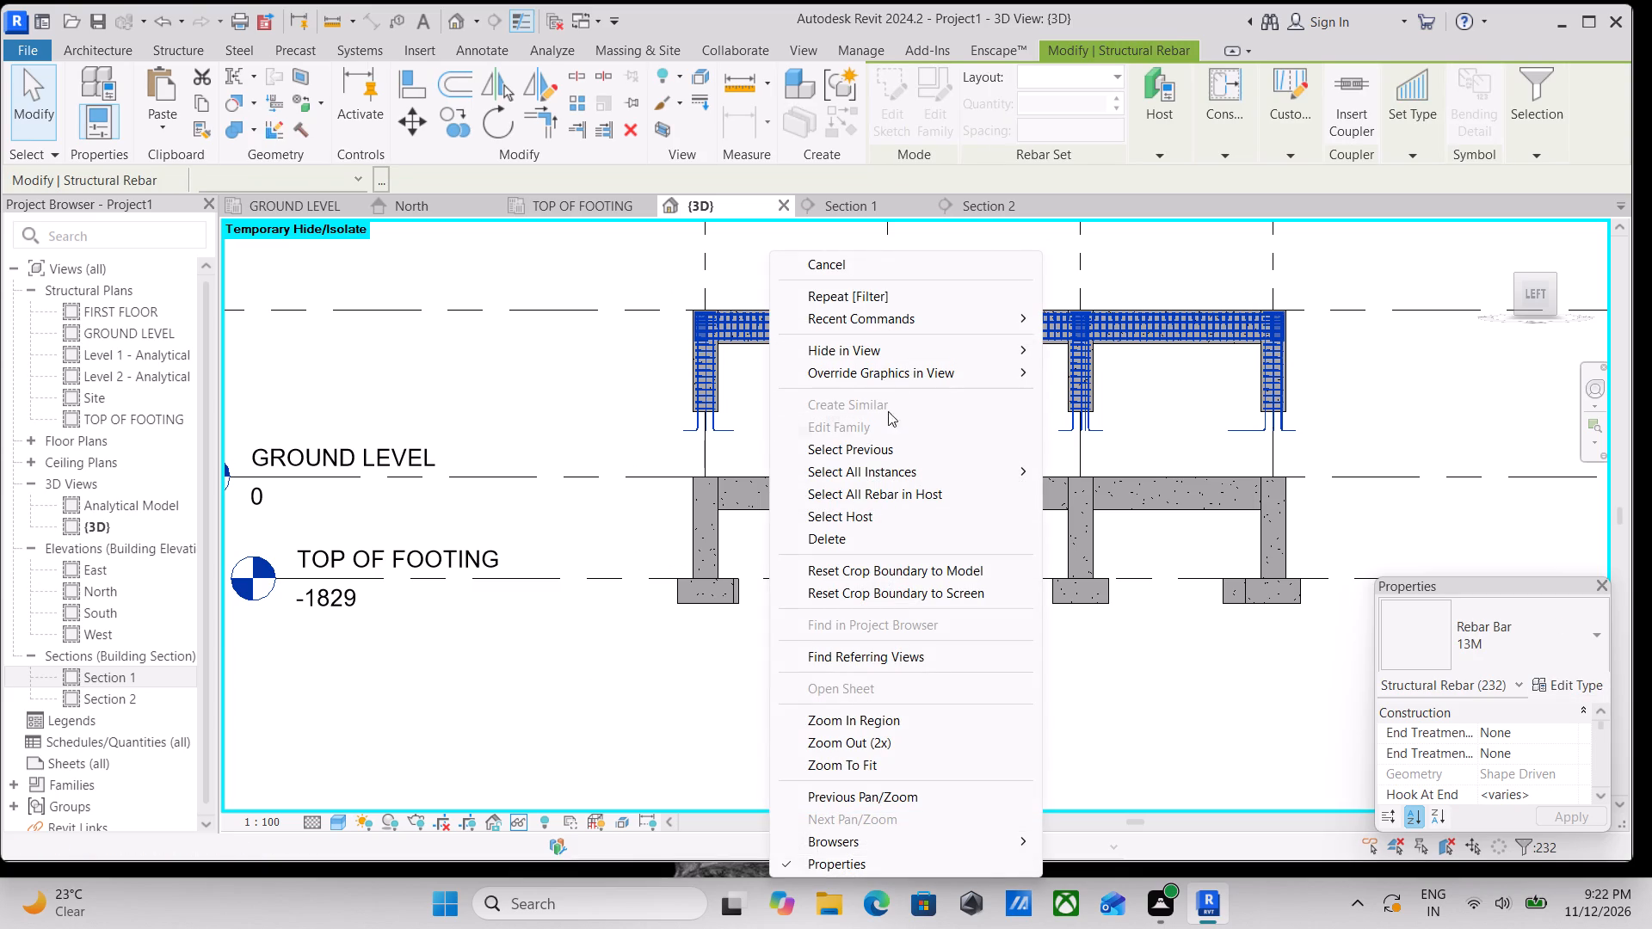
{"action": "left_click", "coordinate": [864, 542]}
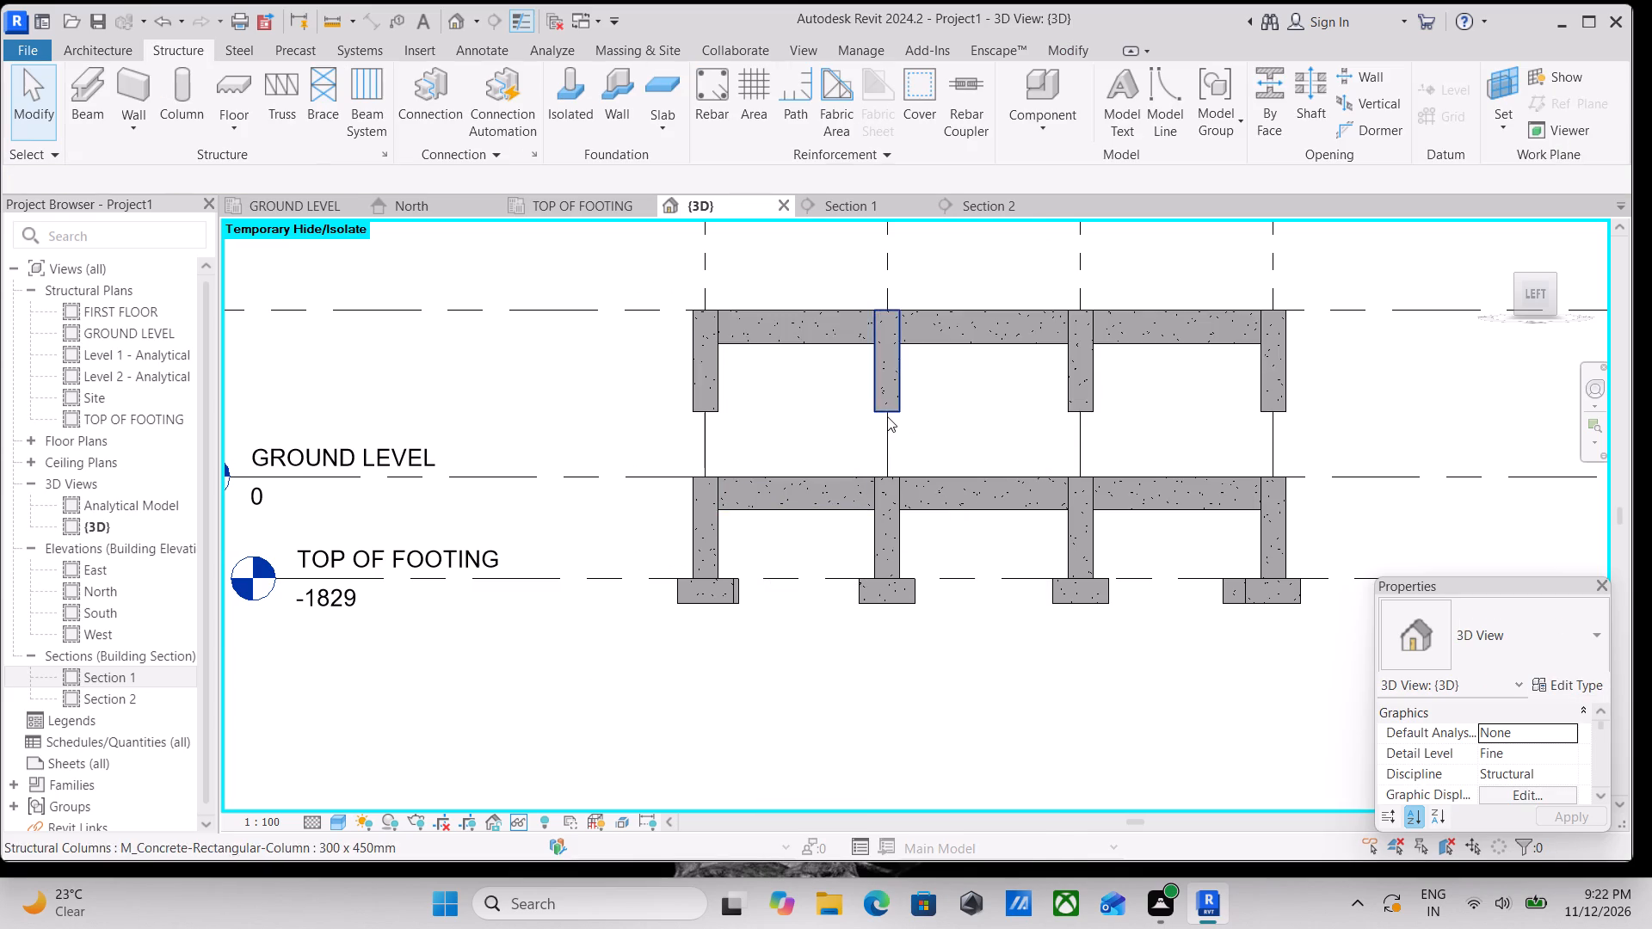
Filter the copied first-floor frame to Structural Columns only and set their Base Offset from GROUND LEVEL to 0.
{"action": "middle_click_drag", "start_coordinate": [886, 418], "coordinate": [909, 470]}
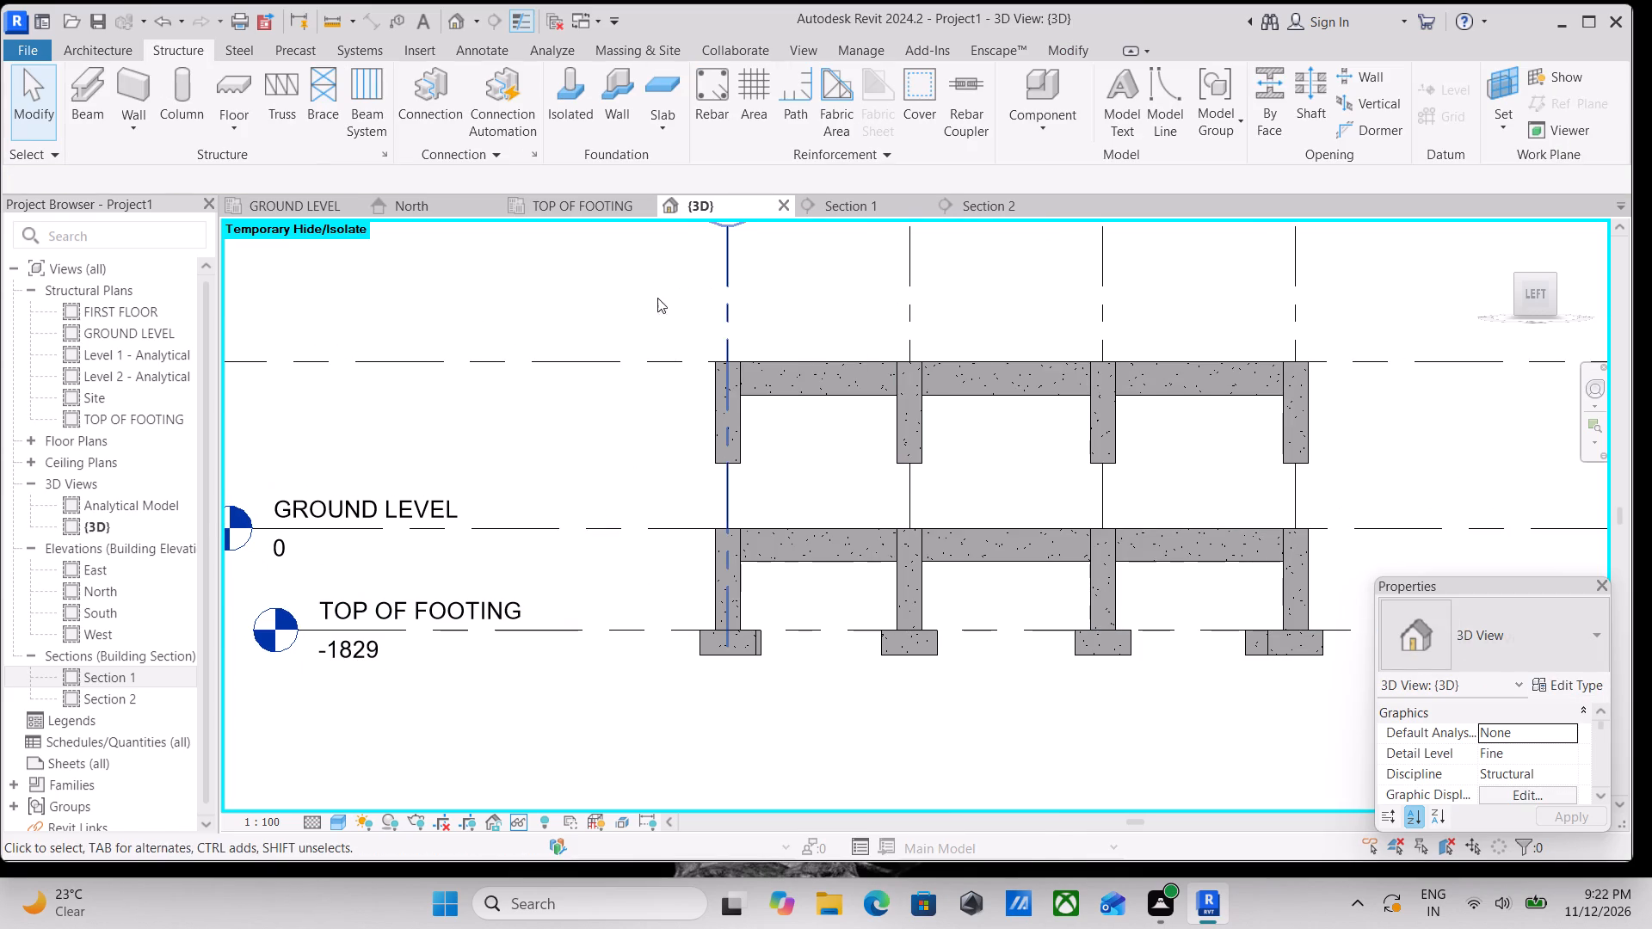
{"action": "left_click_drag", "start_coordinate": [657, 300], "coordinate": [1384, 484]}
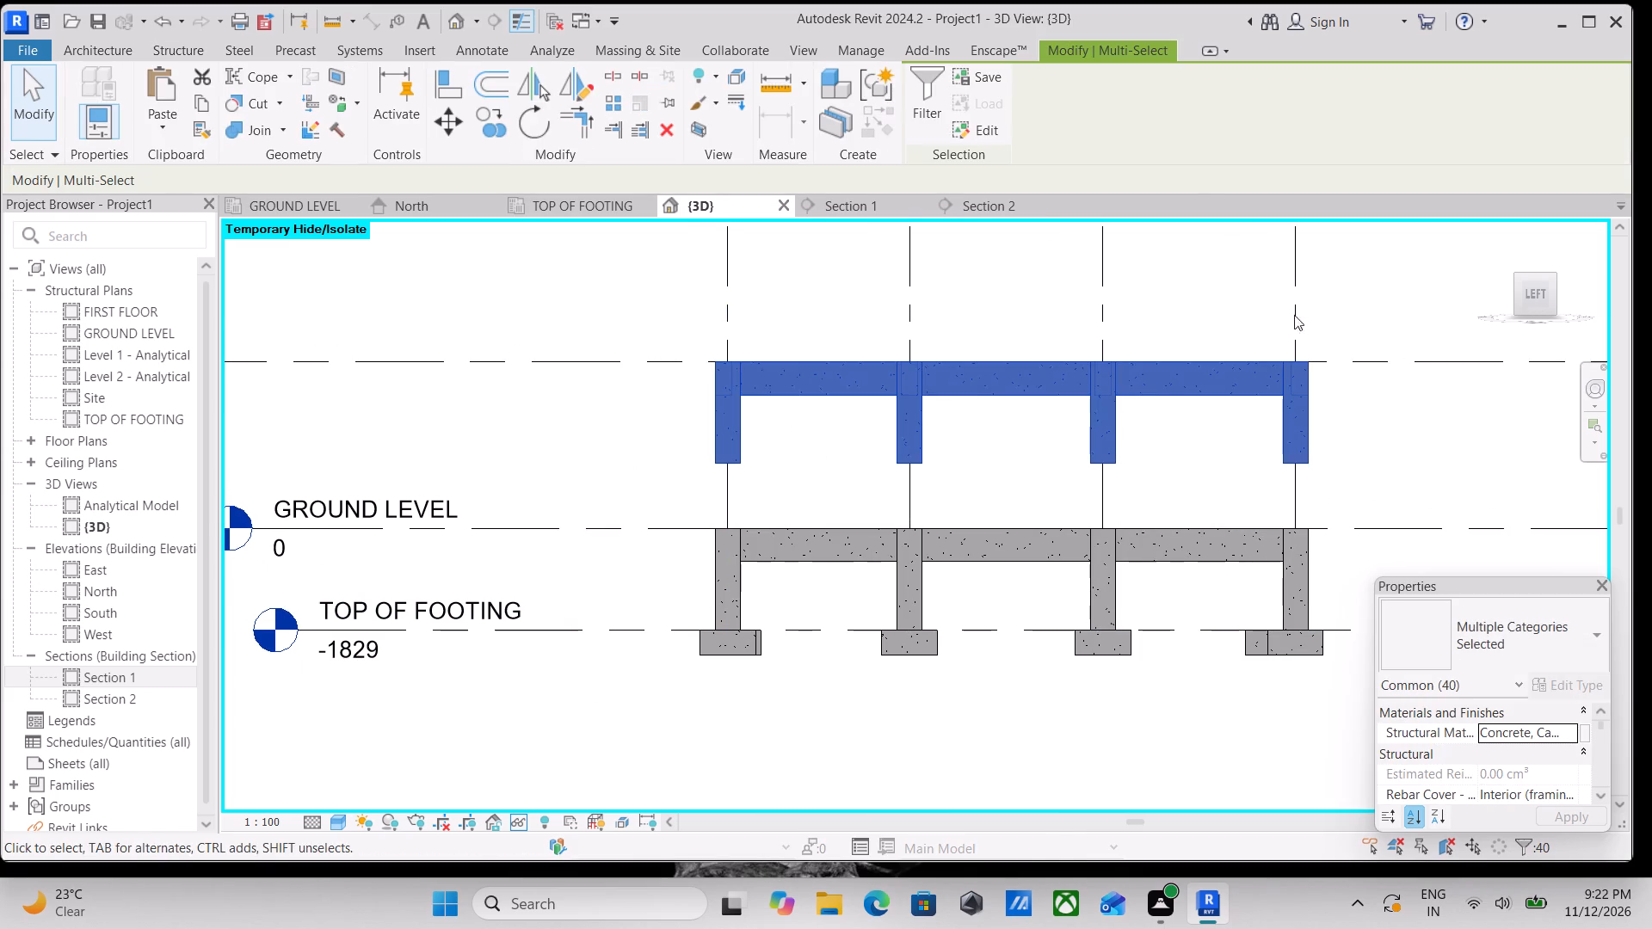
{"action": "left_click", "coordinate": [915, 72]}
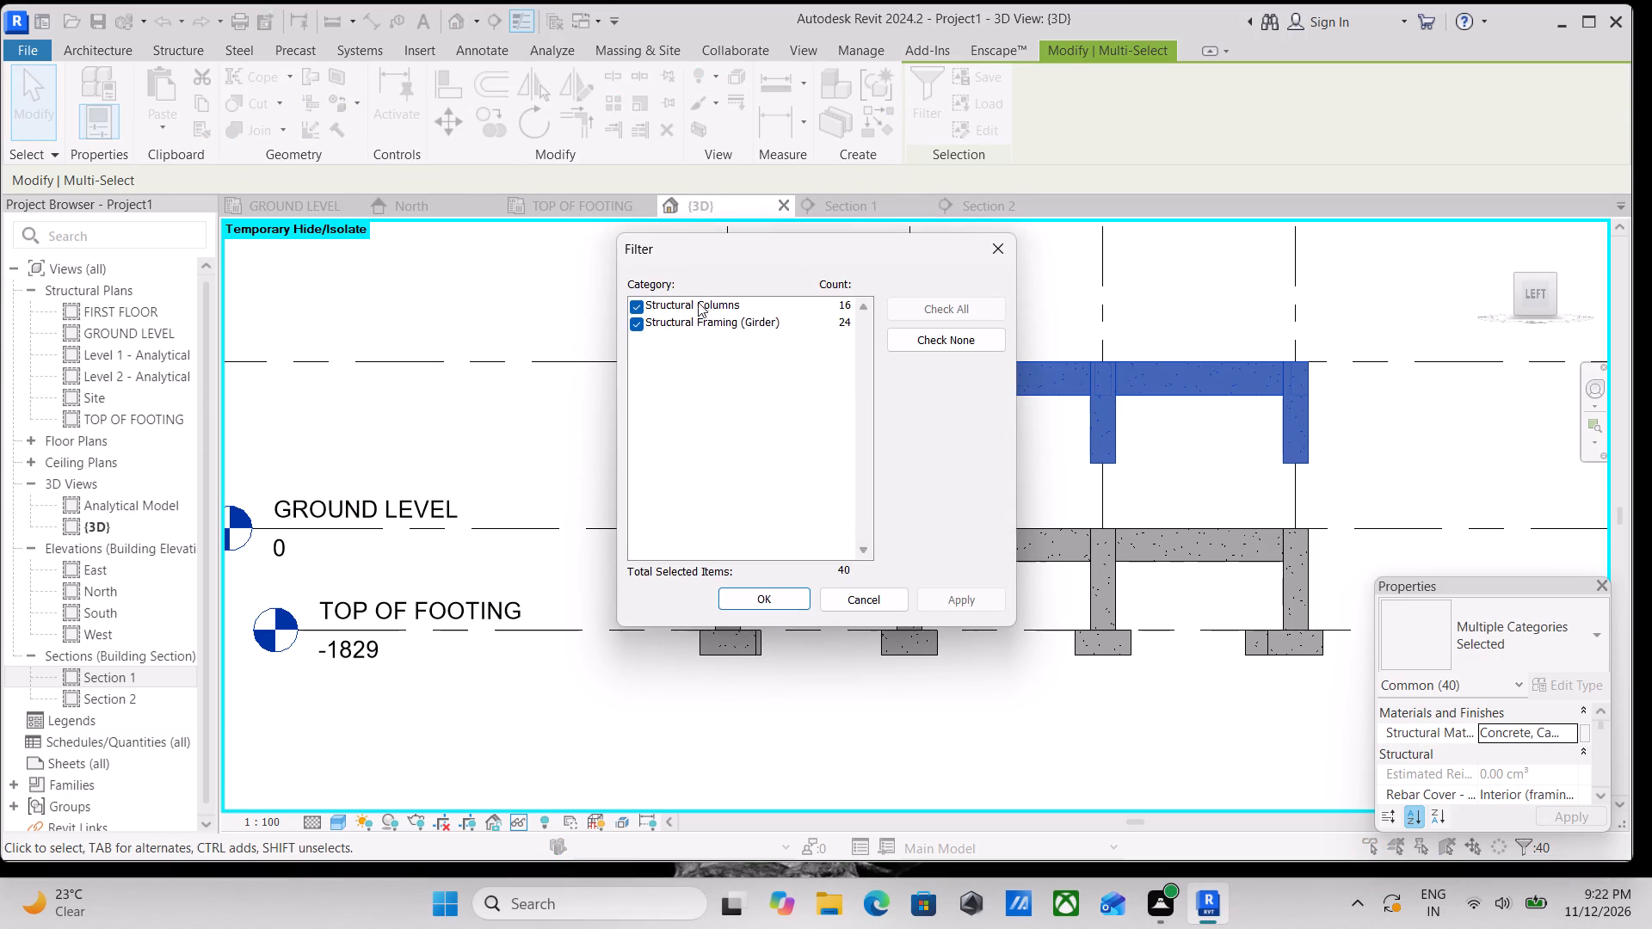
{"action": "left_click", "coordinate": [633, 322]}
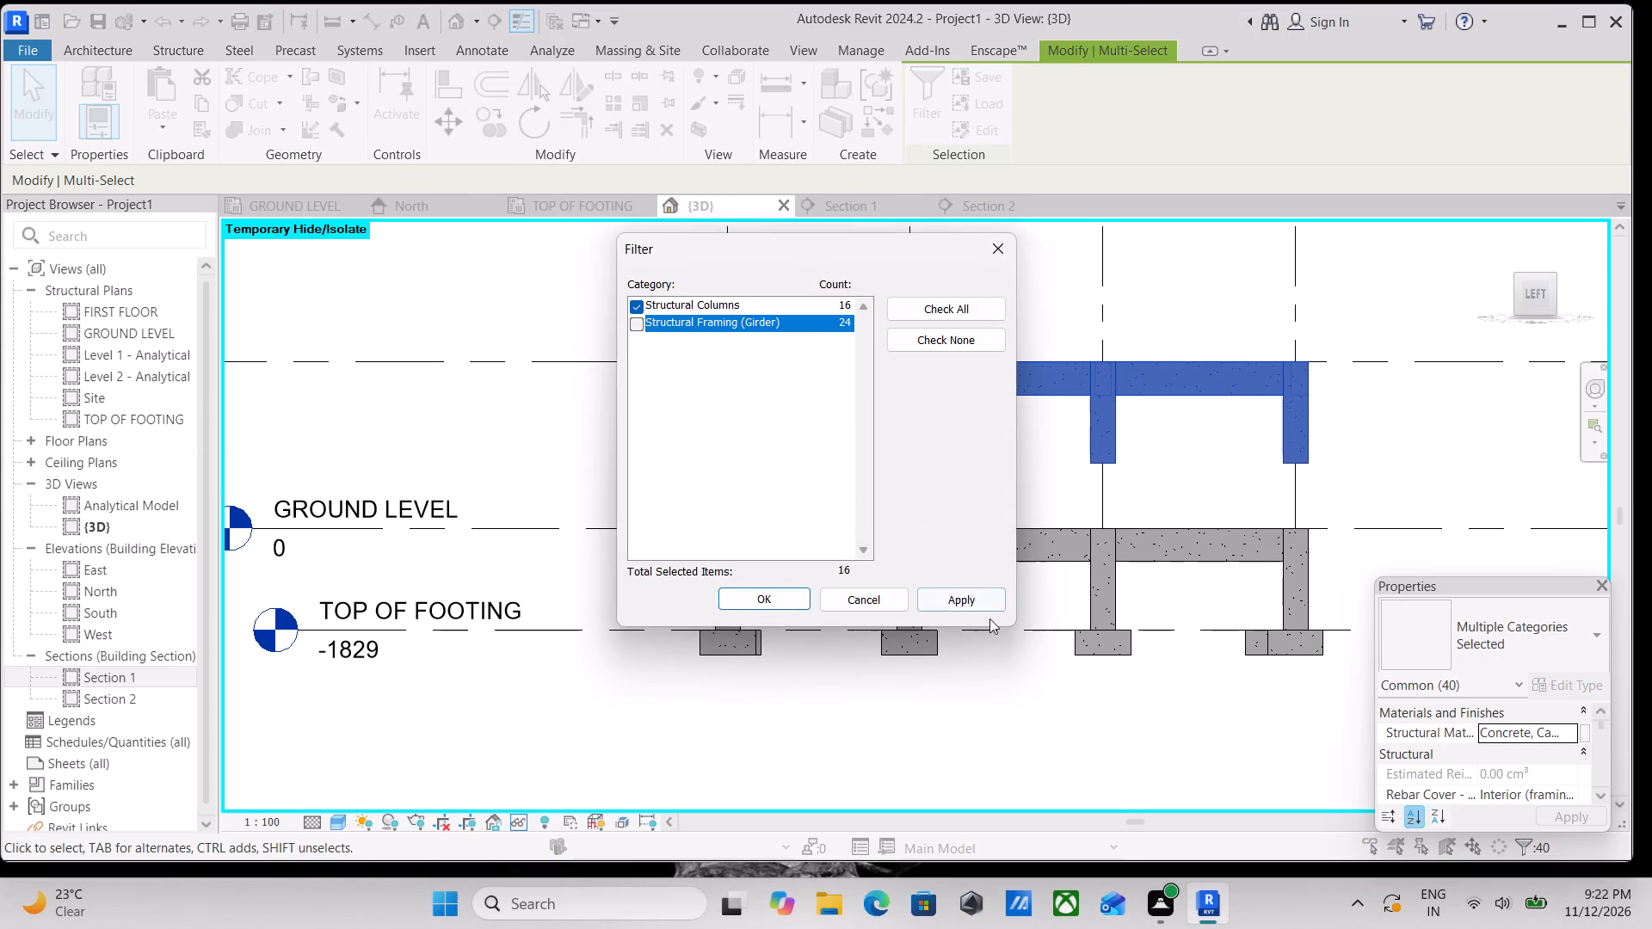
{"action": "left_click_drag", "start_coordinate": [974, 608], "coordinate": [958, 608]}
{"action": "left_click", "coordinate": [762, 588]}
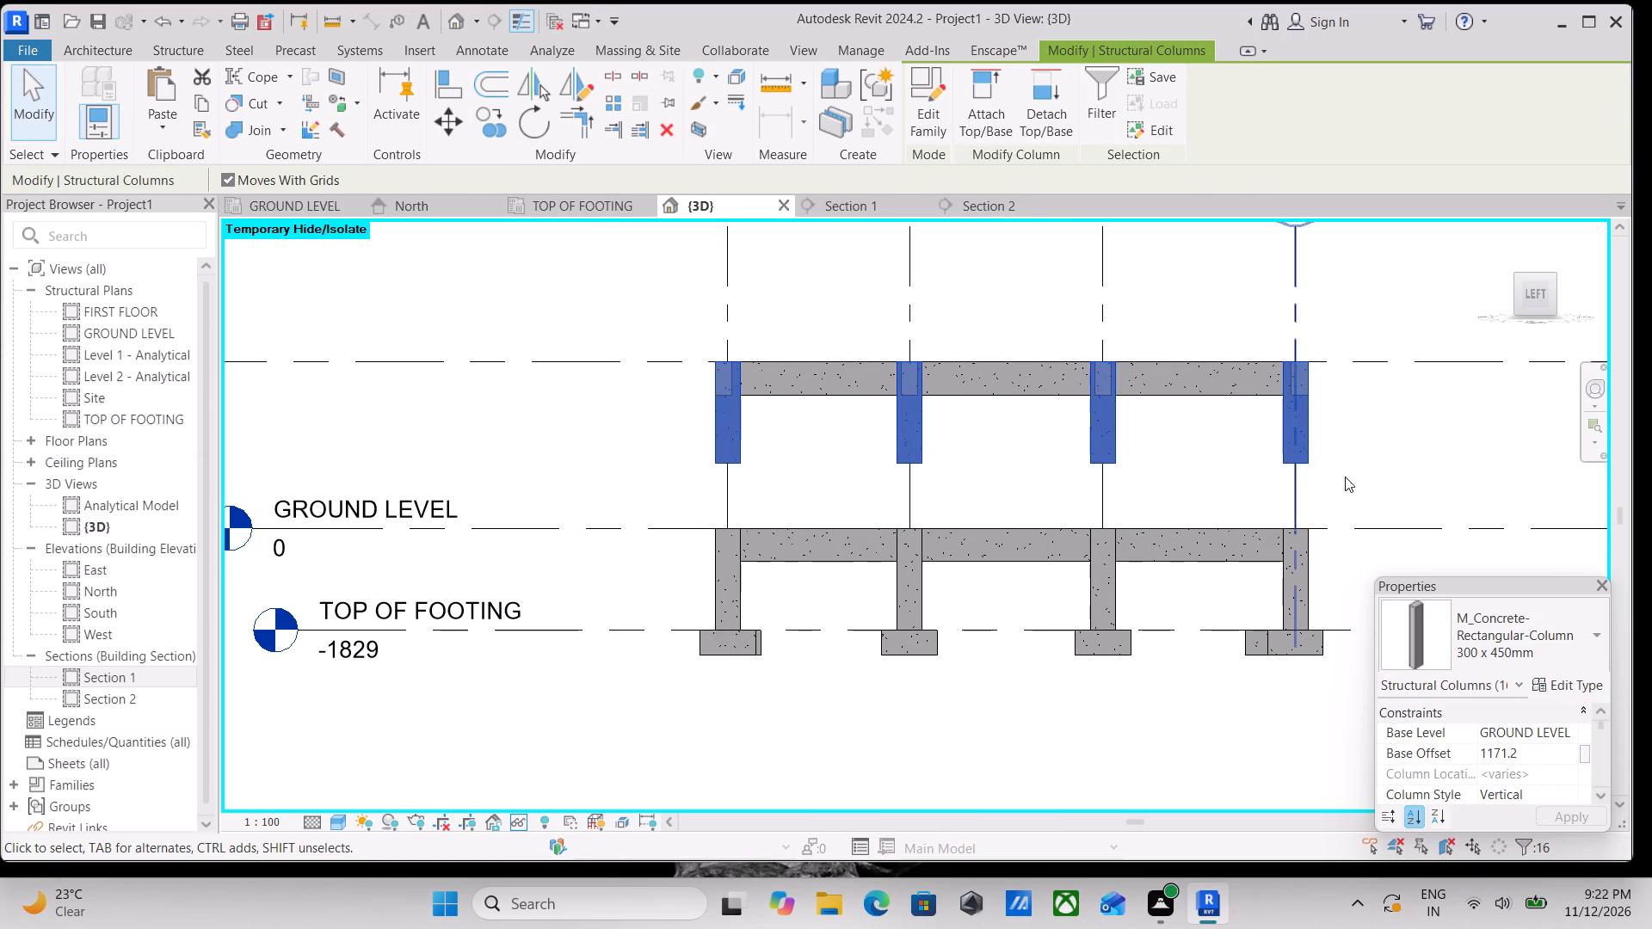
{"action": "left_click", "coordinate": [1528, 748]}
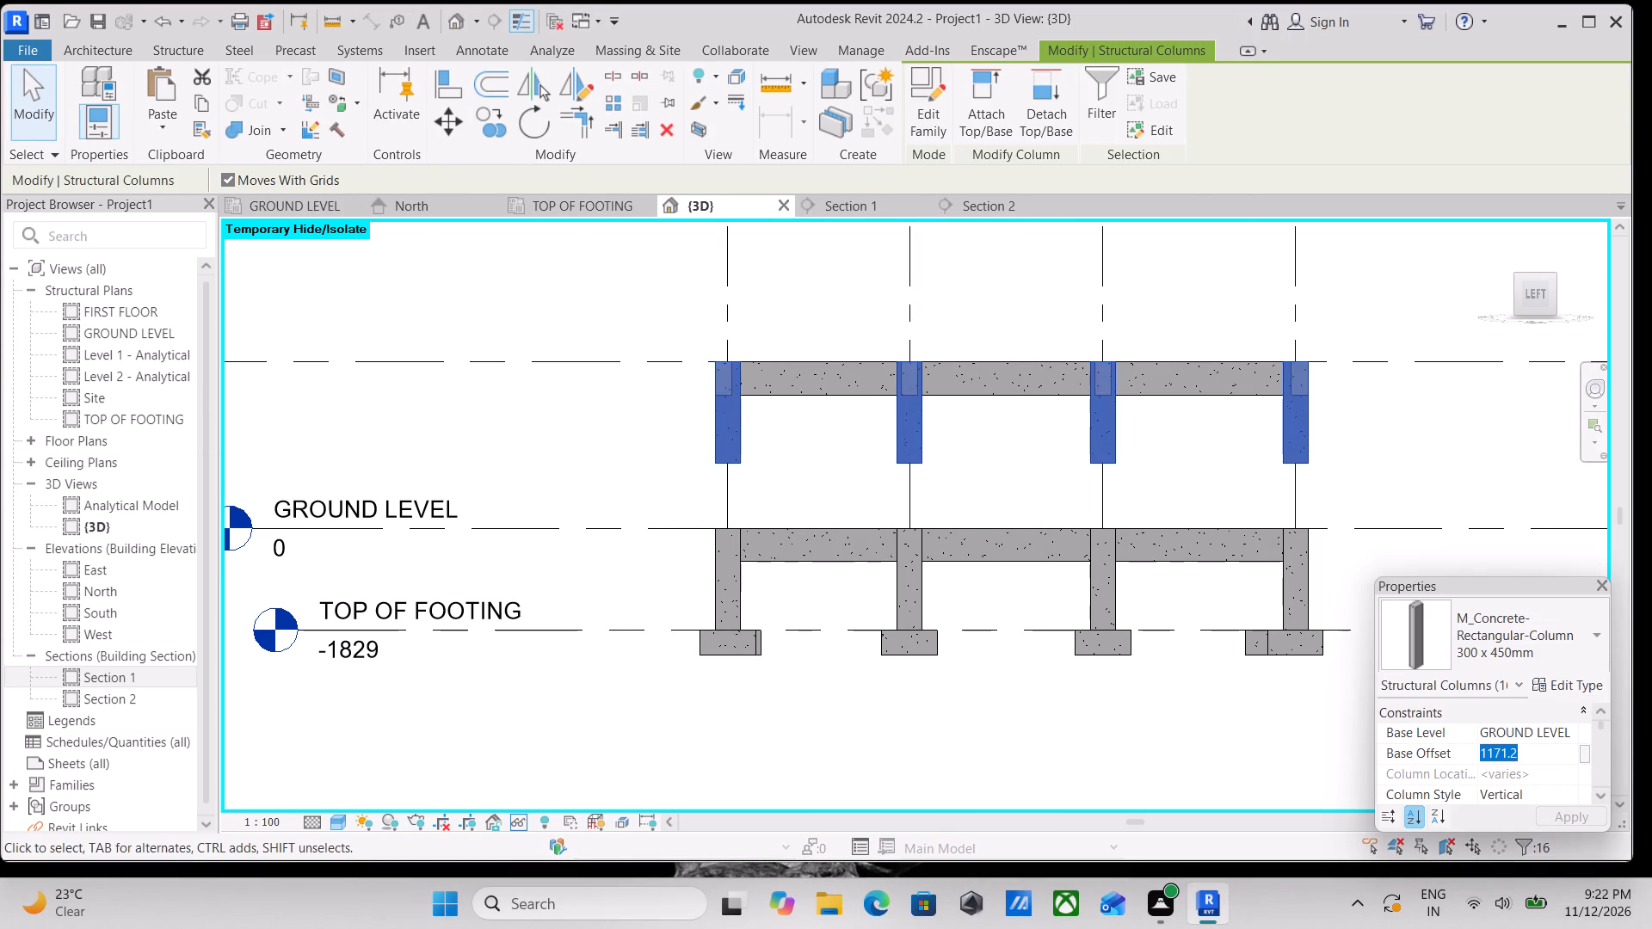
{"action": "key", "text": "0"}
{"action": "key", "text": "Return"}
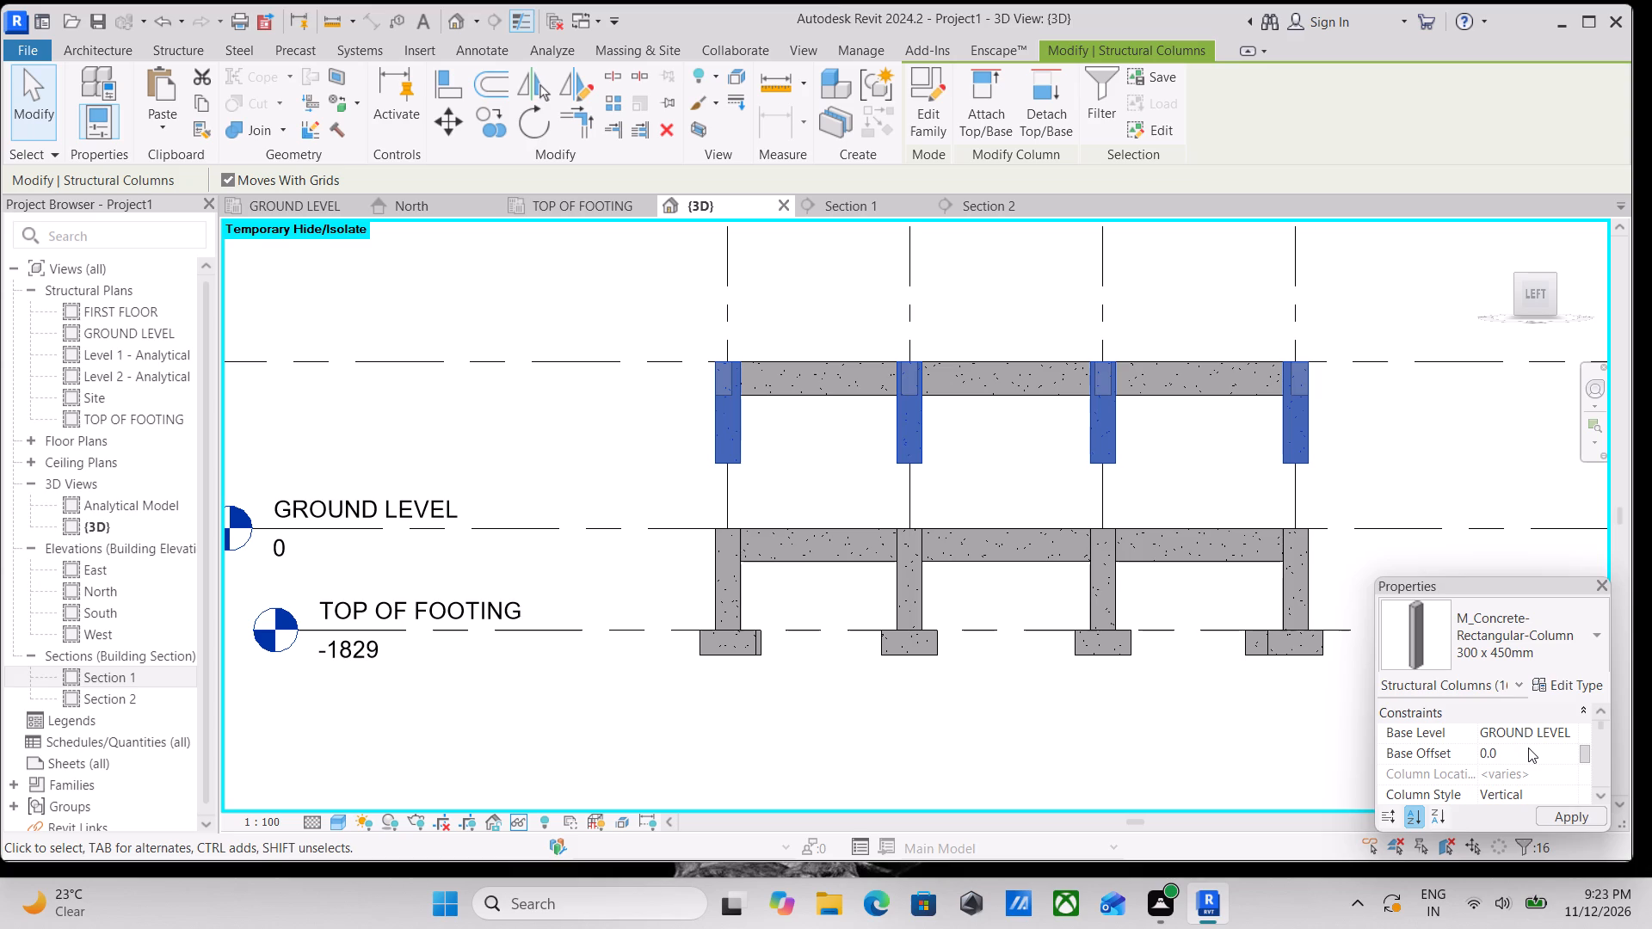
Examine the two-storey concrete frame in 3D, checking how the upper columns meet the ground-level beams.
{"action": "scroll", "coordinate": [1283, 526], "scroll_direction": "up", "scroll_amount": 3}
{"action": "scroll", "coordinate": [1418, 488], "scroll_direction": "down", "scroll_amount": 1}
{"action": "middle_click_drag", "start_coordinate": [1403, 488], "coordinate": [1205, 554]}
{"action": "scroll", "coordinate": [1220, 560], "scroll_direction": "down", "scroll_amount": 3}
{"action": "middle_click_drag", "start_coordinate": [1209, 491], "coordinate": [1199, 492], "text": "shift"}
{"action": "middle_click_drag", "start_coordinate": [1199, 492], "coordinate": [810, 604], "text": "shift"}
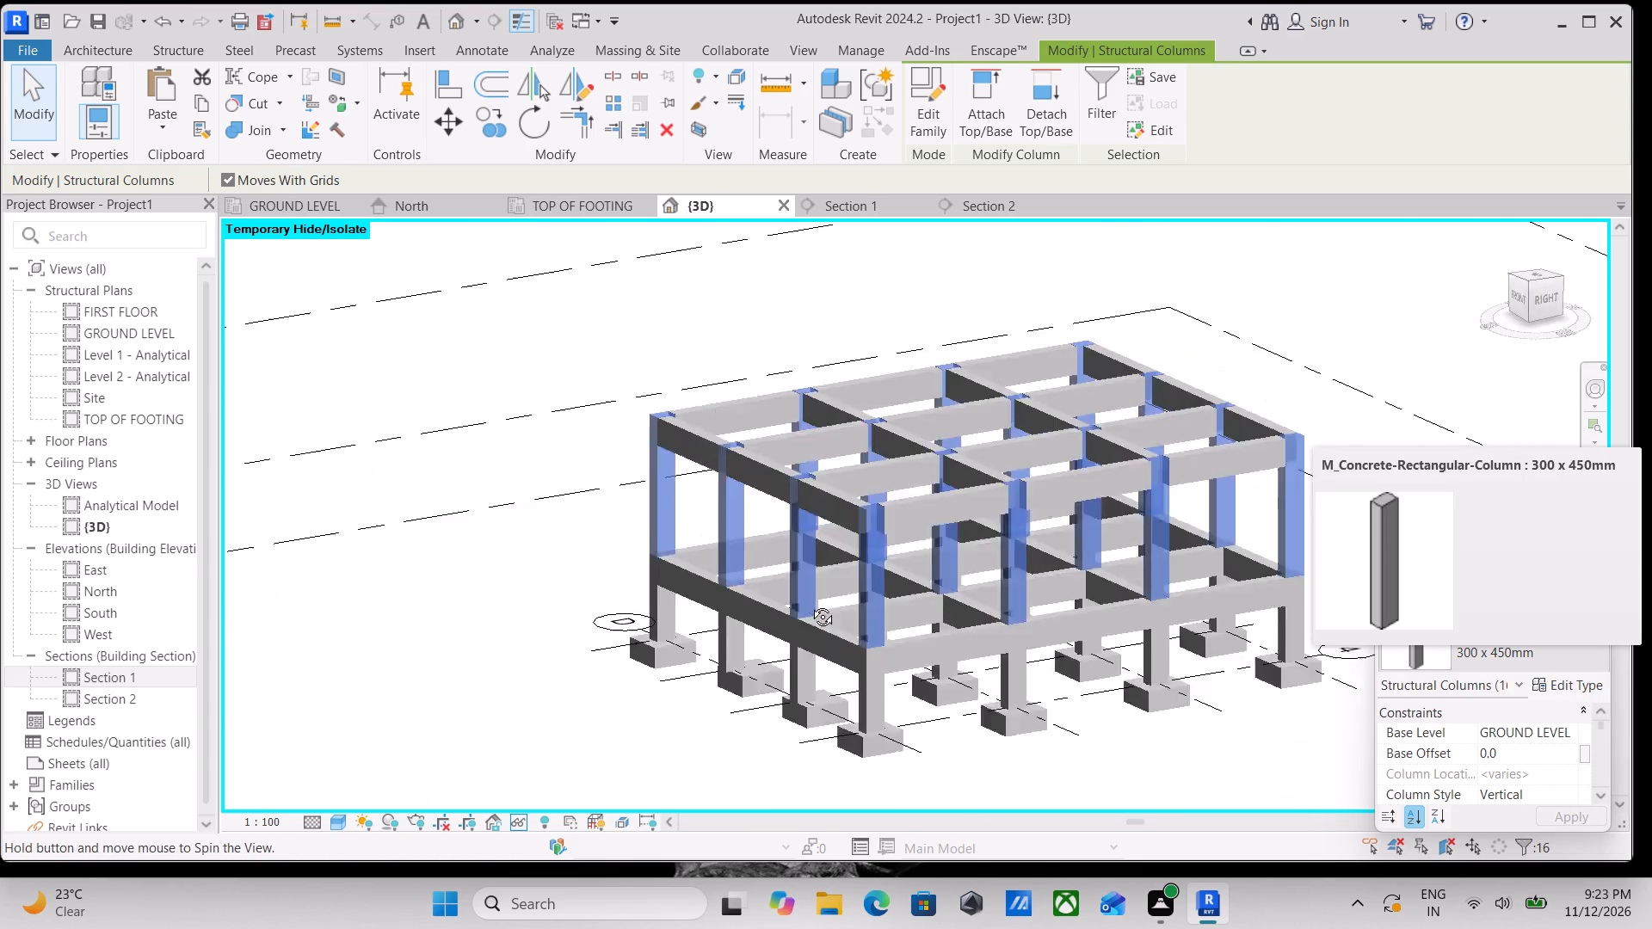
{"action": "middle_click_drag", "start_coordinate": [810, 604], "coordinate": [924, 613], "text": "shift"}
{"action": "scroll", "coordinate": [924, 613], "scroll_direction": "up", "scroll_amount": 2, "text": "shift"}
{"action": "middle_click_drag", "start_coordinate": [924, 612], "coordinate": [912, 597]}
{"action": "scroll", "coordinate": [912, 596], "scroll_direction": "up", "scroll_amount": 1}
{"action": "key", "text": "Escape"}
{"action": "scroll", "coordinate": [994, 575], "scroll_direction": "down", "scroll_amount": 2}
{"action": "middle_click_drag", "start_coordinate": [994, 575], "coordinate": [943, 557]}
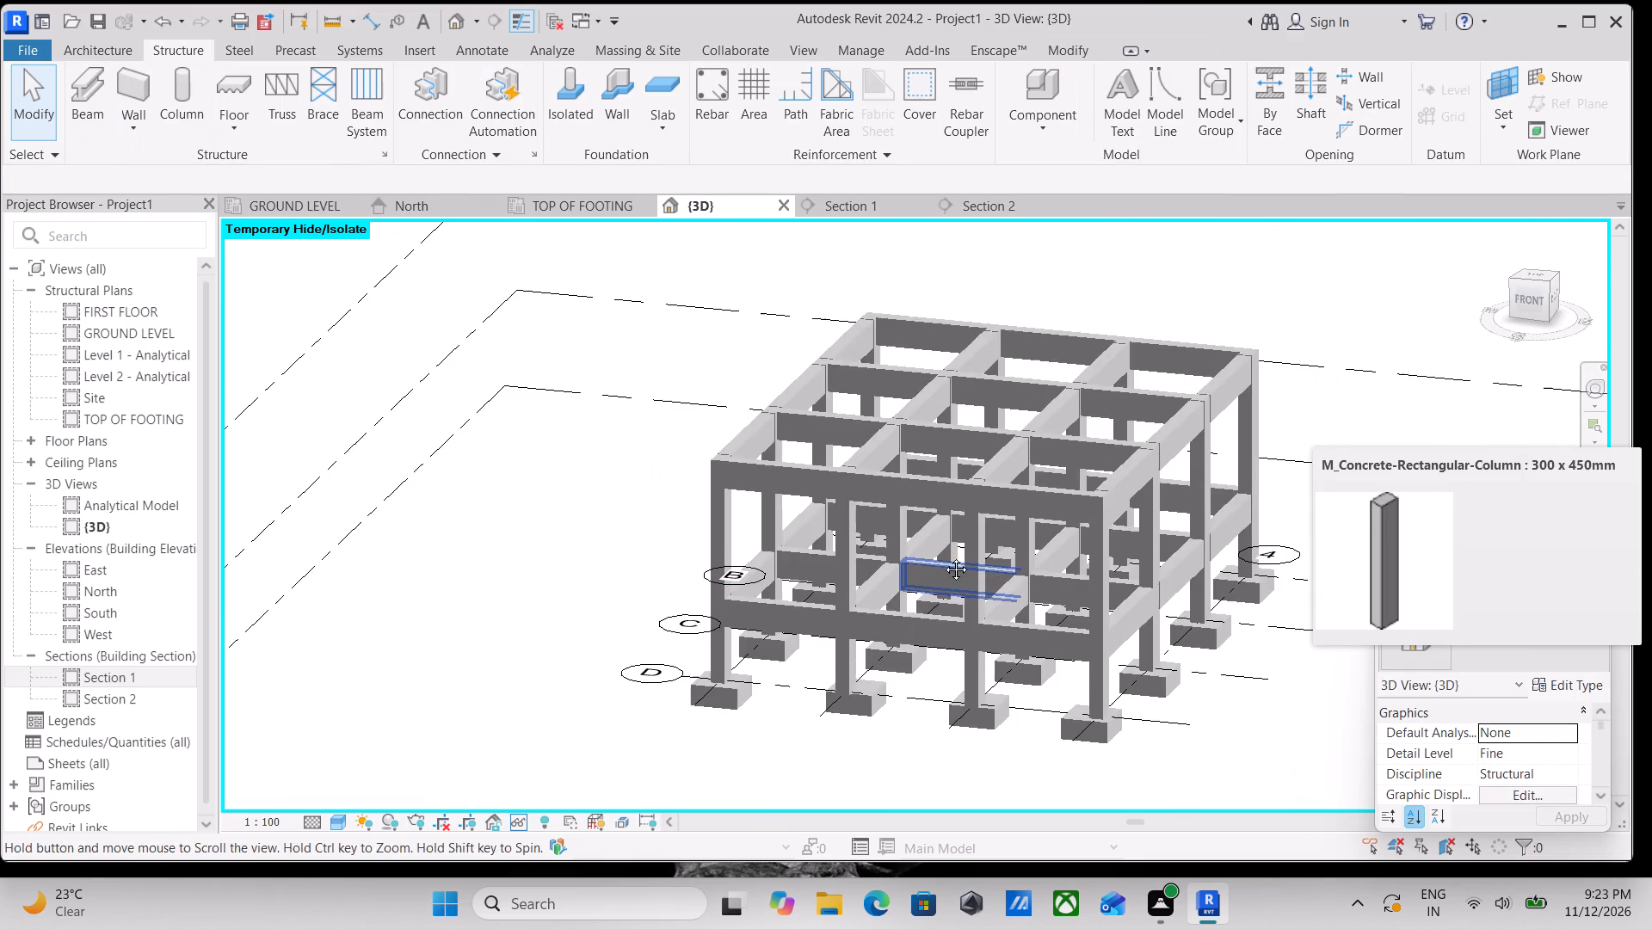
{"action": "middle_click_drag", "start_coordinate": [943, 557], "coordinate": [827, 520]}
{"action": "scroll", "coordinate": [978, 615], "scroll_direction": "up", "scroll_amount": 7}
{"action": "scroll", "coordinate": [1006, 607], "scroll_direction": "down", "scroll_amount": 10}
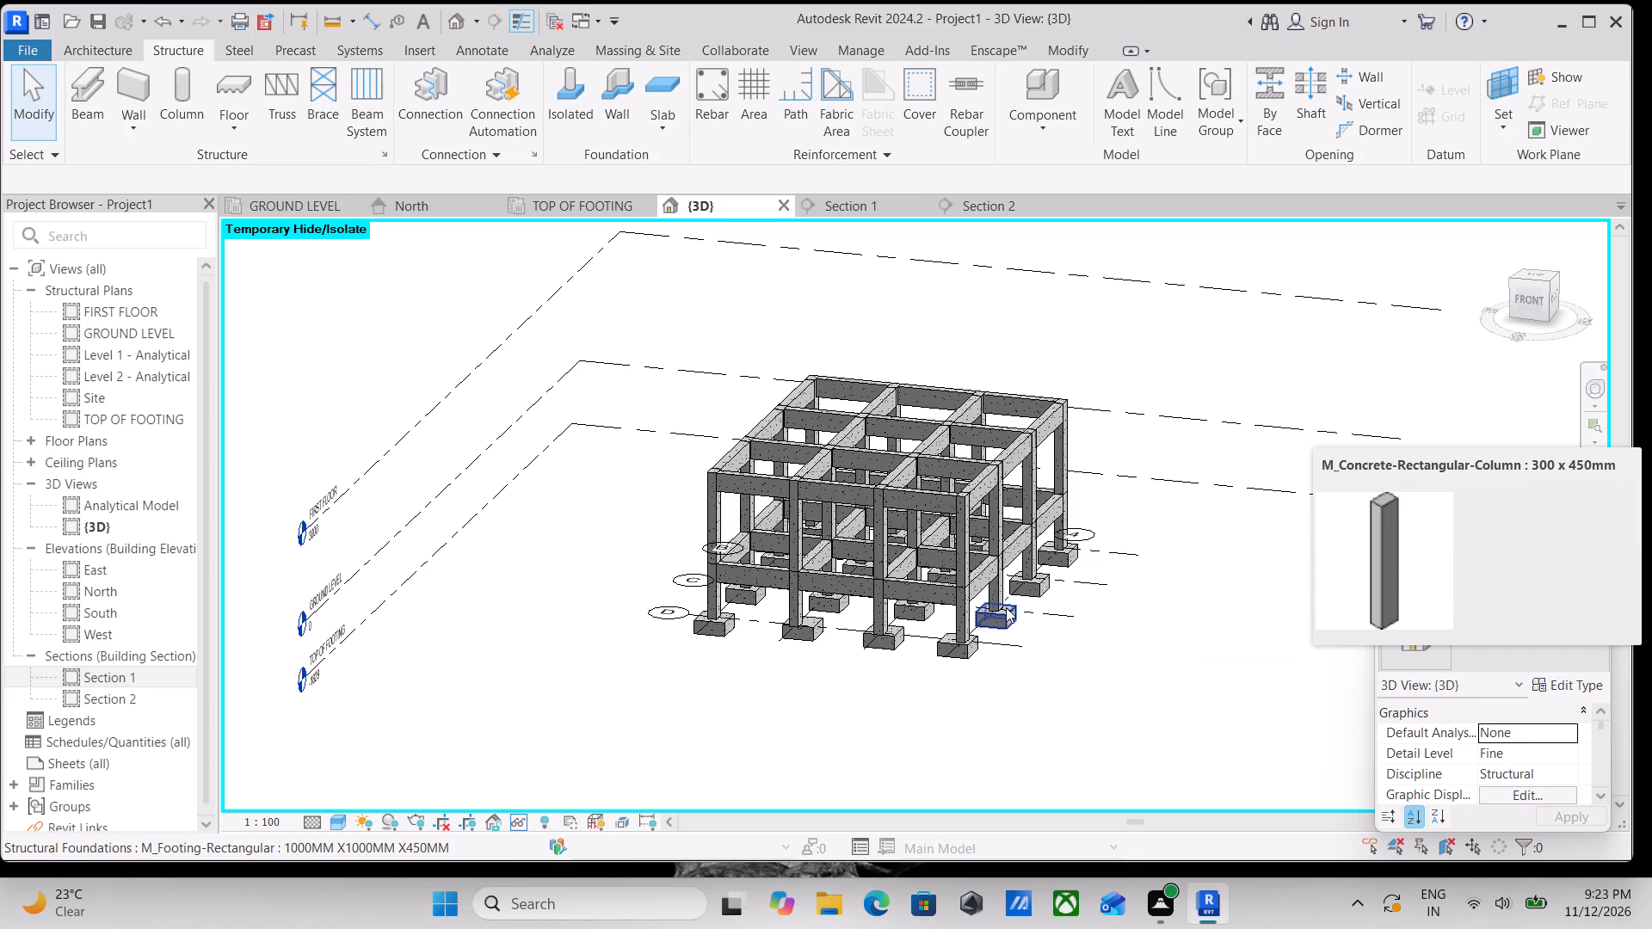
{"action": "scroll", "coordinate": [968, 616], "scroll_direction": "down", "scroll_amount": 3}
{"action": "scroll", "coordinate": [958, 612], "scroll_direction": "up", "scroll_amount": 3}
{"action": "scroll", "coordinate": [1020, 655], "scroll_direction": "up", "scroll_amount": 3}
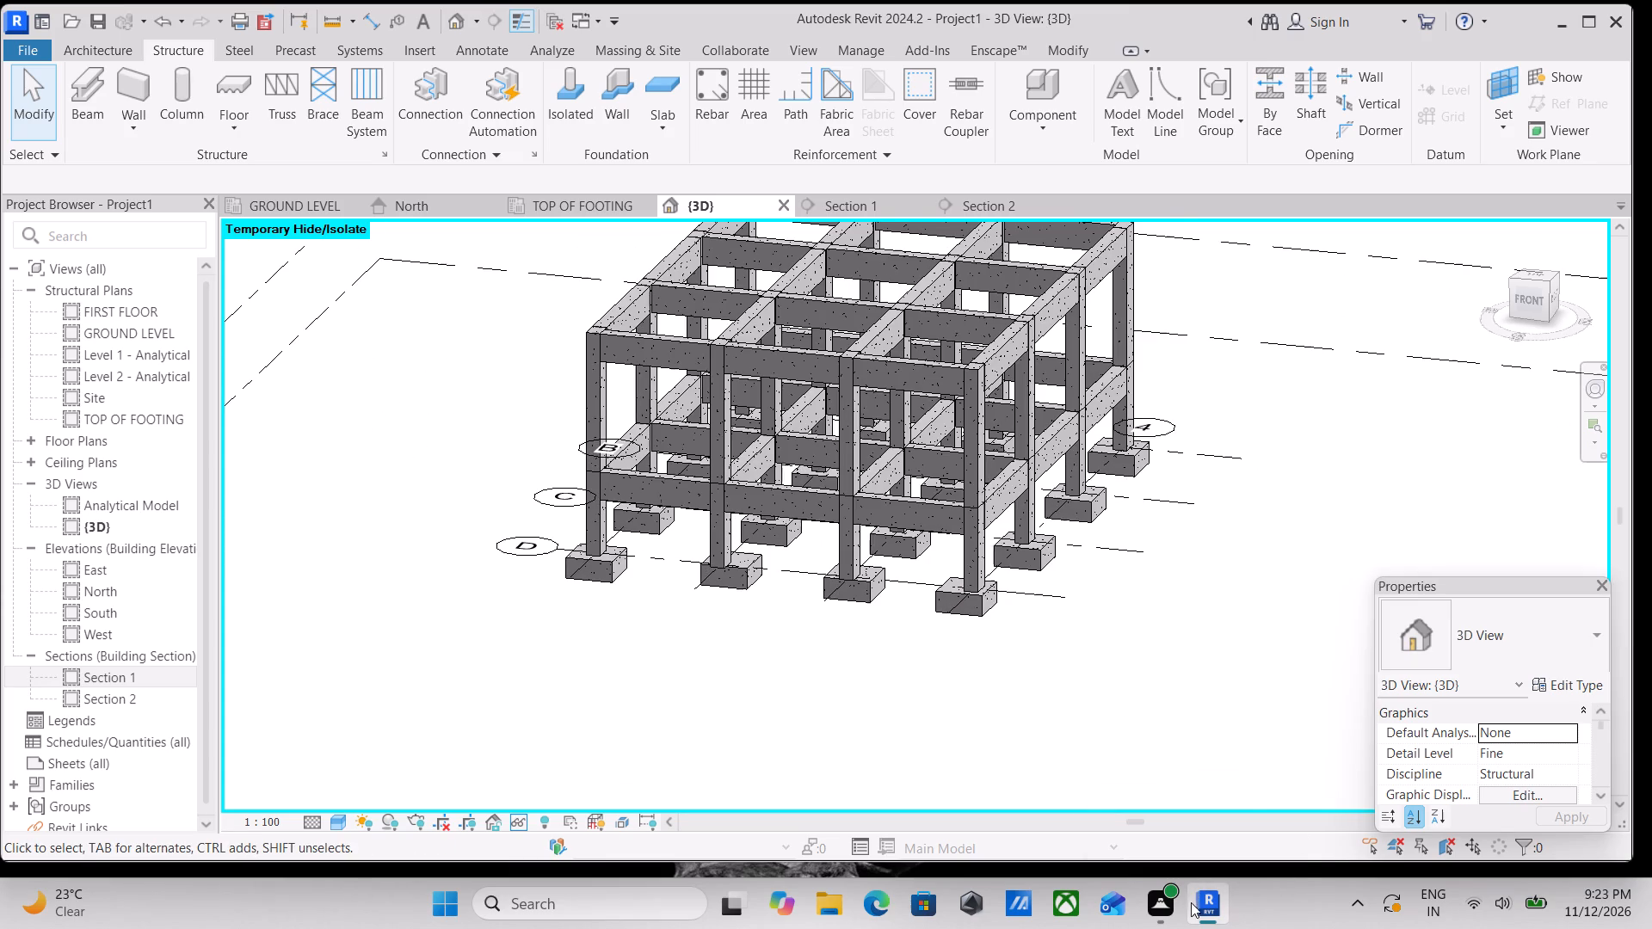
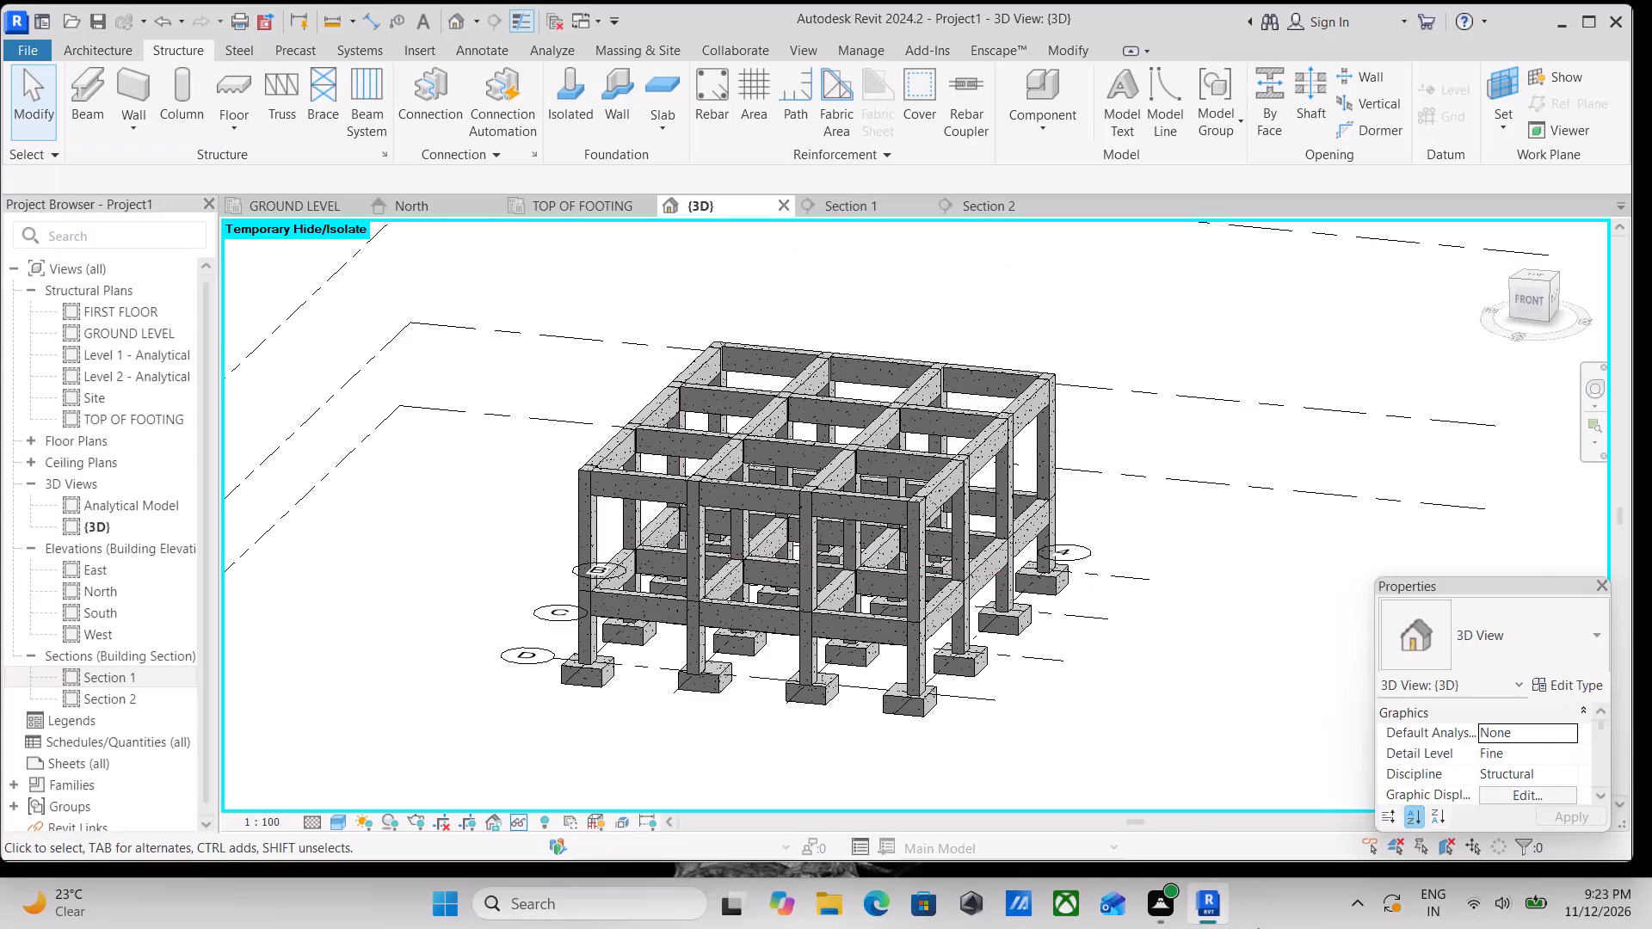
Capture a screen snip of the whole two-storey concrete frame in the angled 3D view.
{"action": "key", "text": "shift+super+s"}
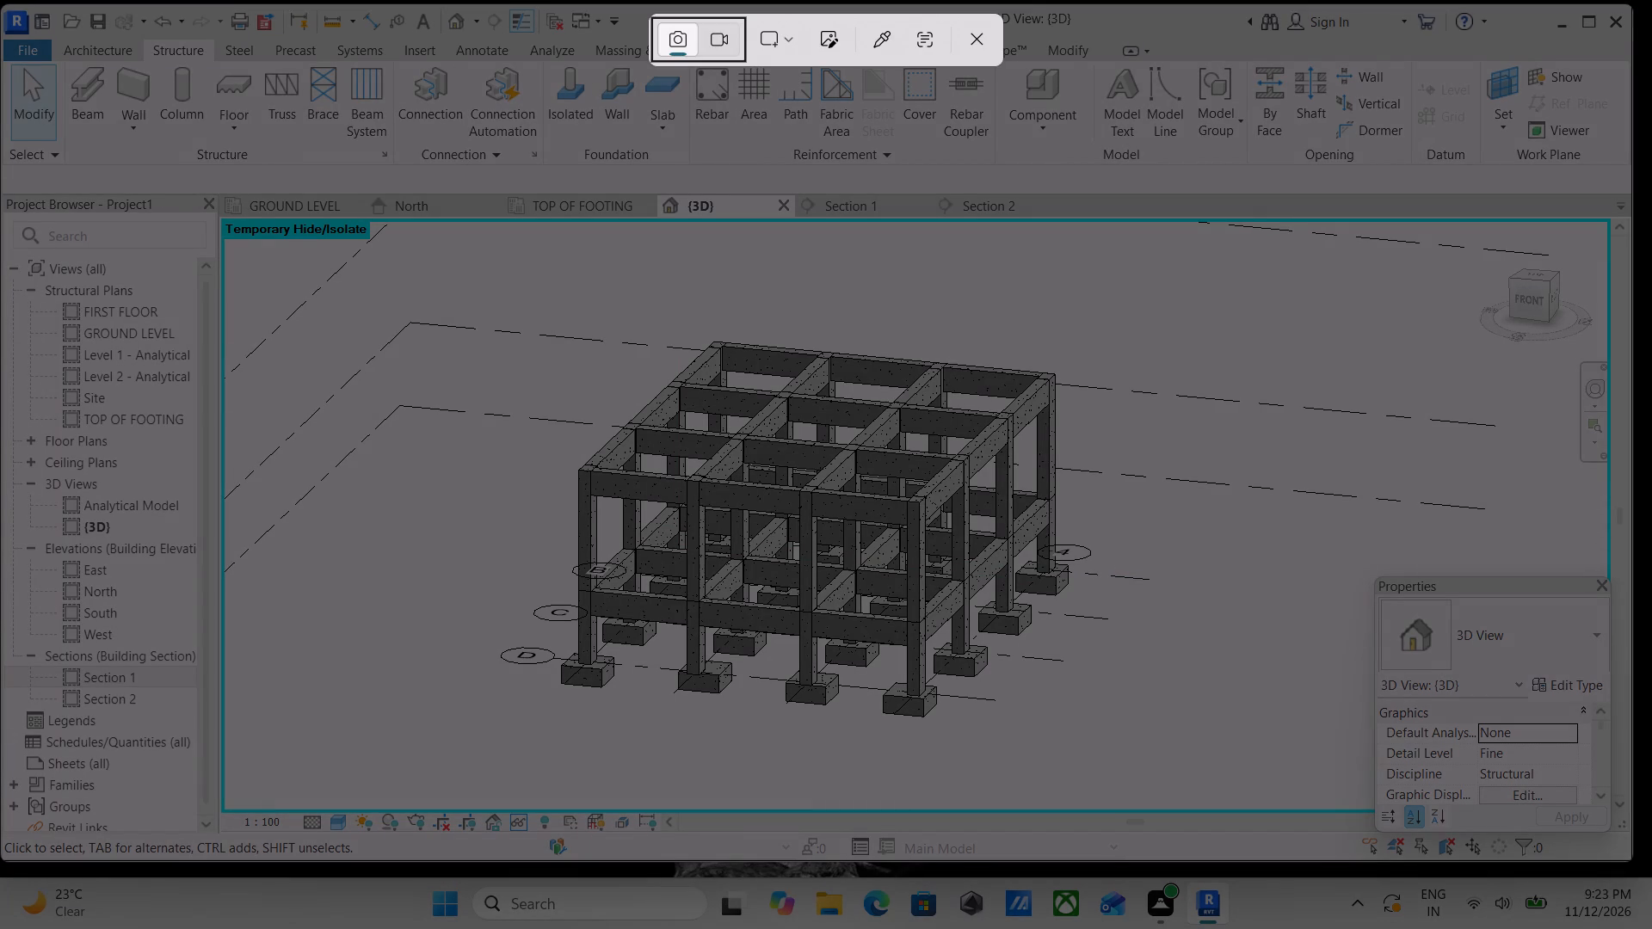
{"action": "left_click_drag", "start_coordinate": [453, 282], "coordinate": [1164, 729]}
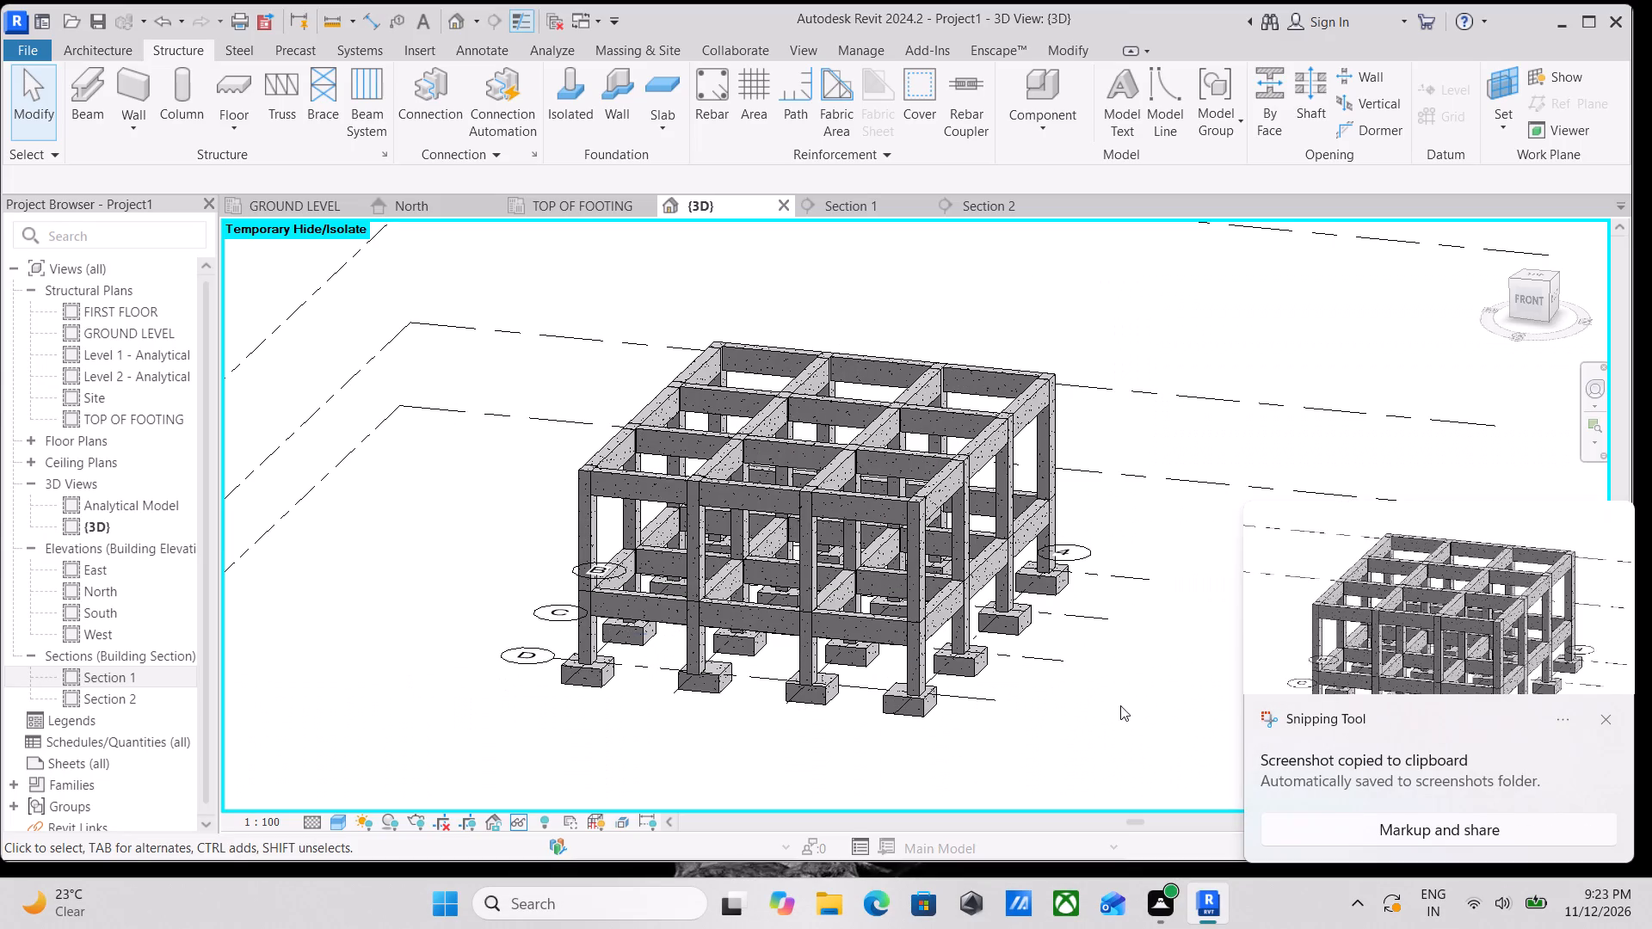
Turn the 3D view to the front and capture a screen snip of the frame with its grids and level lines.
{"action": "left_click", "coordinate": [1527, 290]}
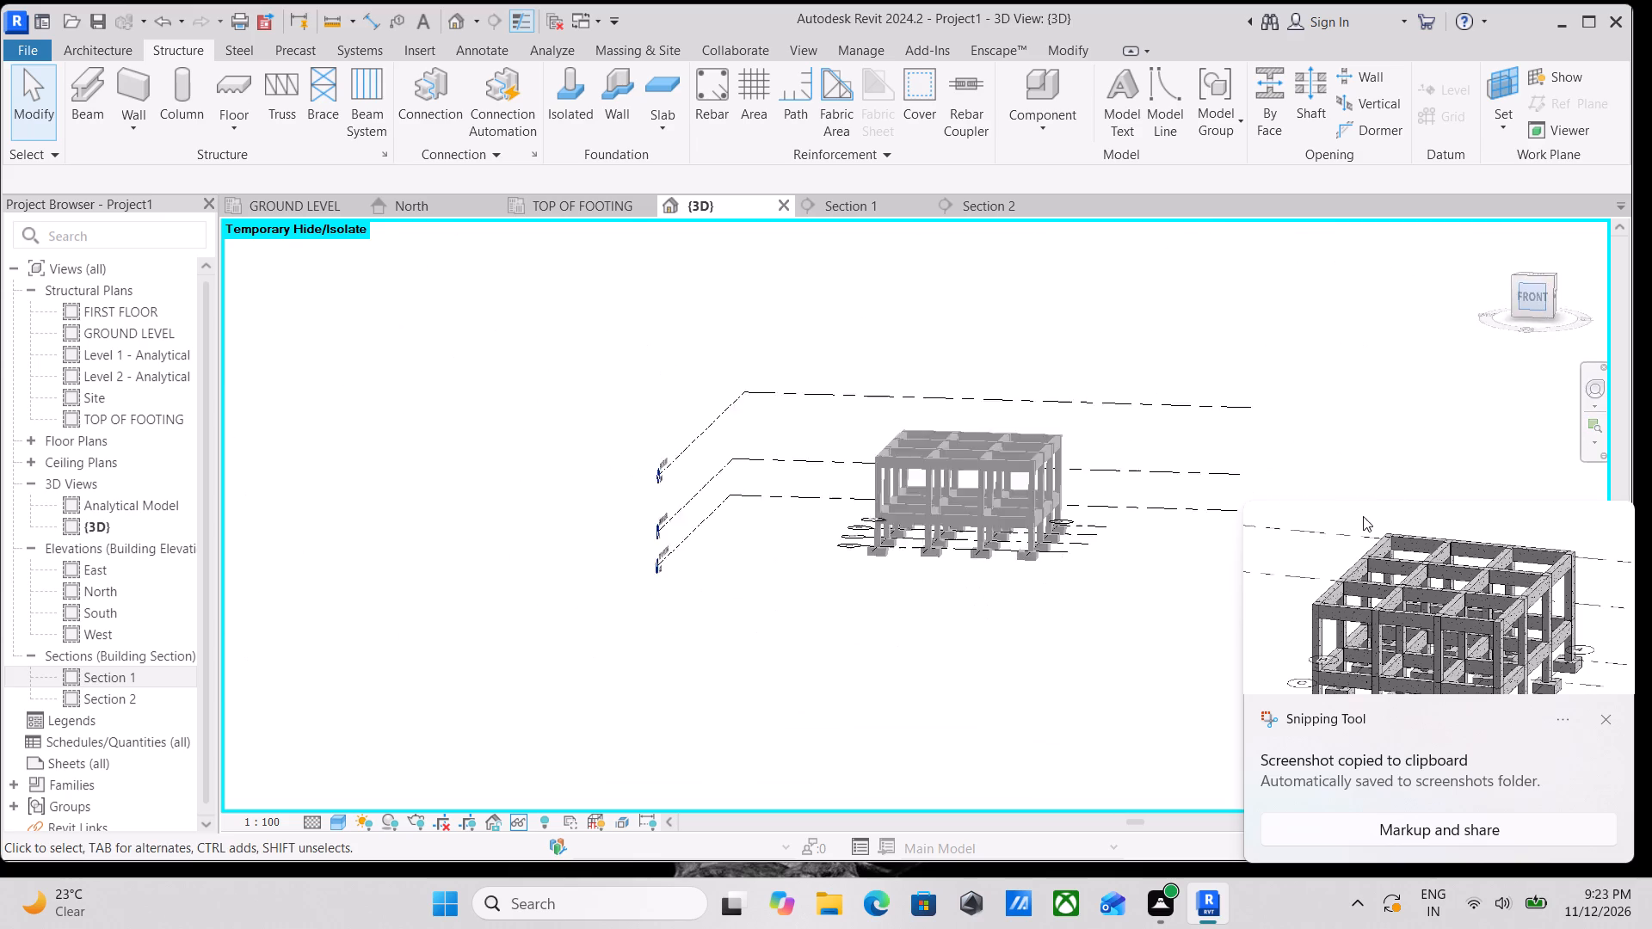
{"action": "key", "text": "shift+super+s"}
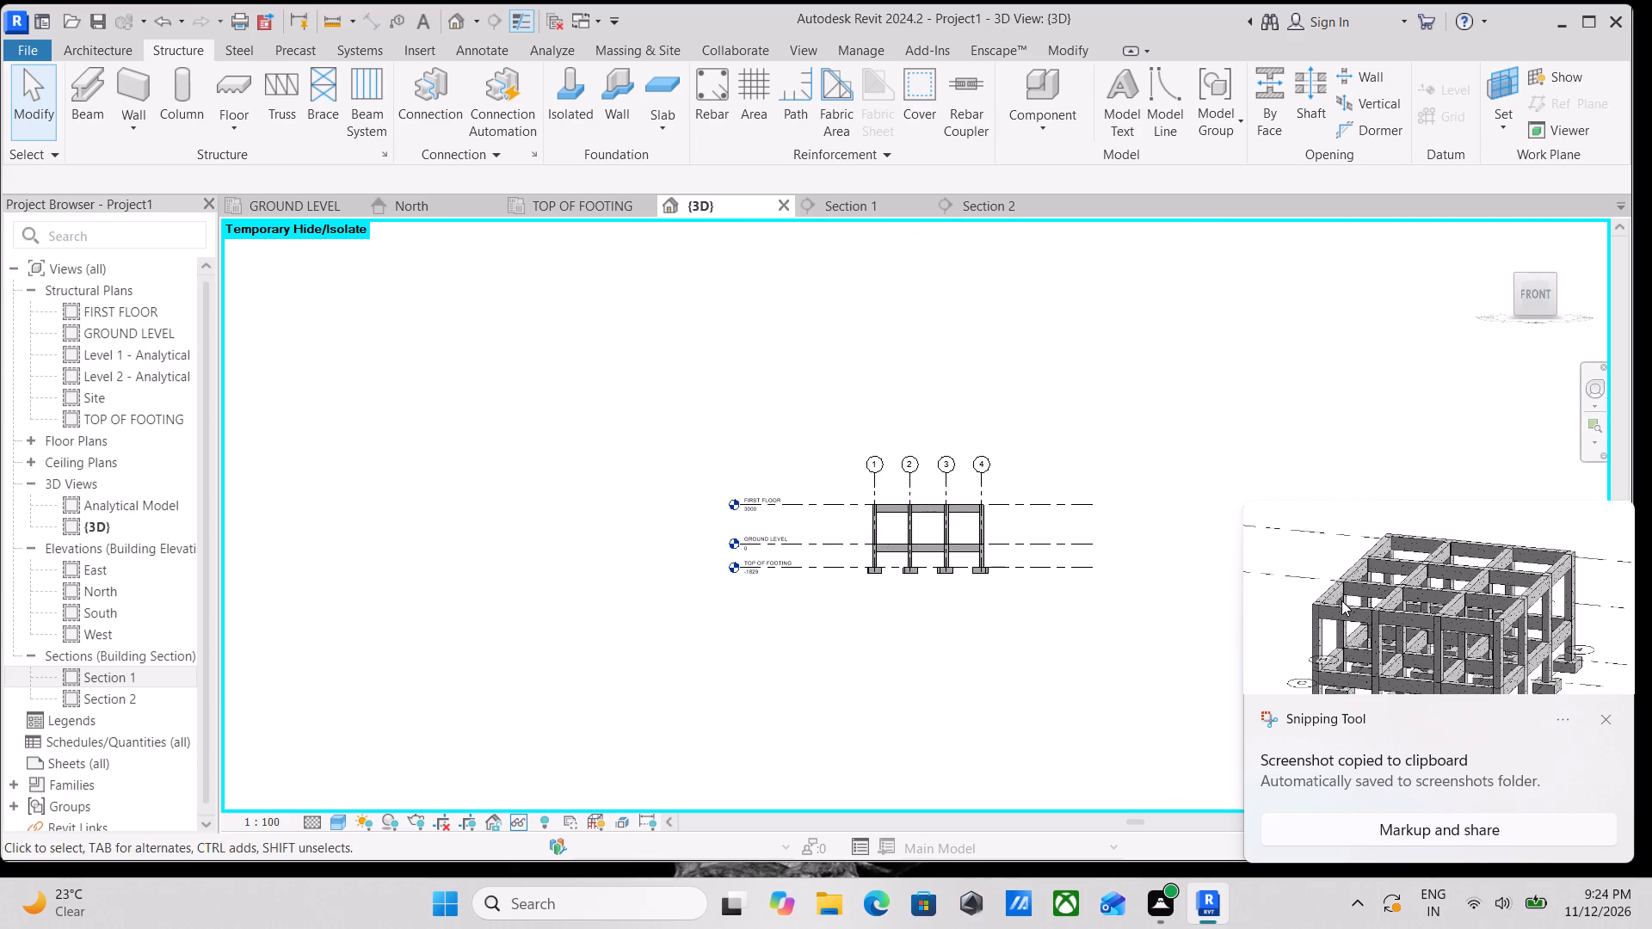
{"action": "left_click_drag", "start_coordinate": [729, 413], "coordinate": [1057, 658]}
Save the model as a project file named STRUCTURE PROJECT 0004 on the Desktop.
{"action": "left_click", "coordinate": [33, 51]}
{"action": "left_click", "coordinate": [102, 322]}
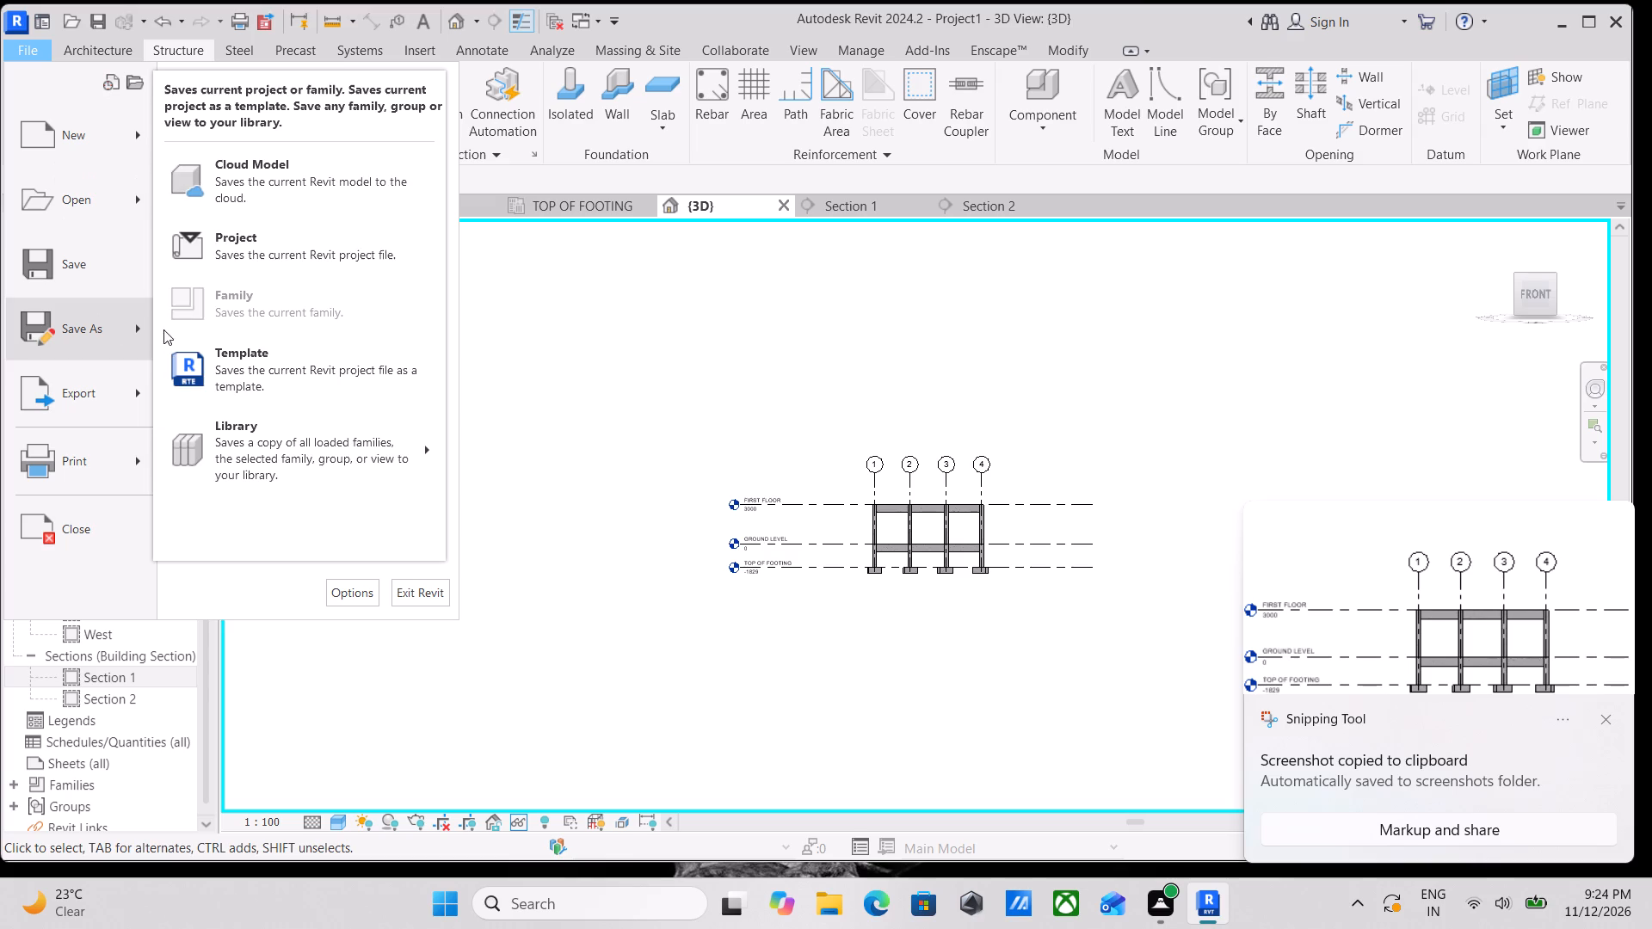
{"action": "left_click", "coordinate": [287, 249]}
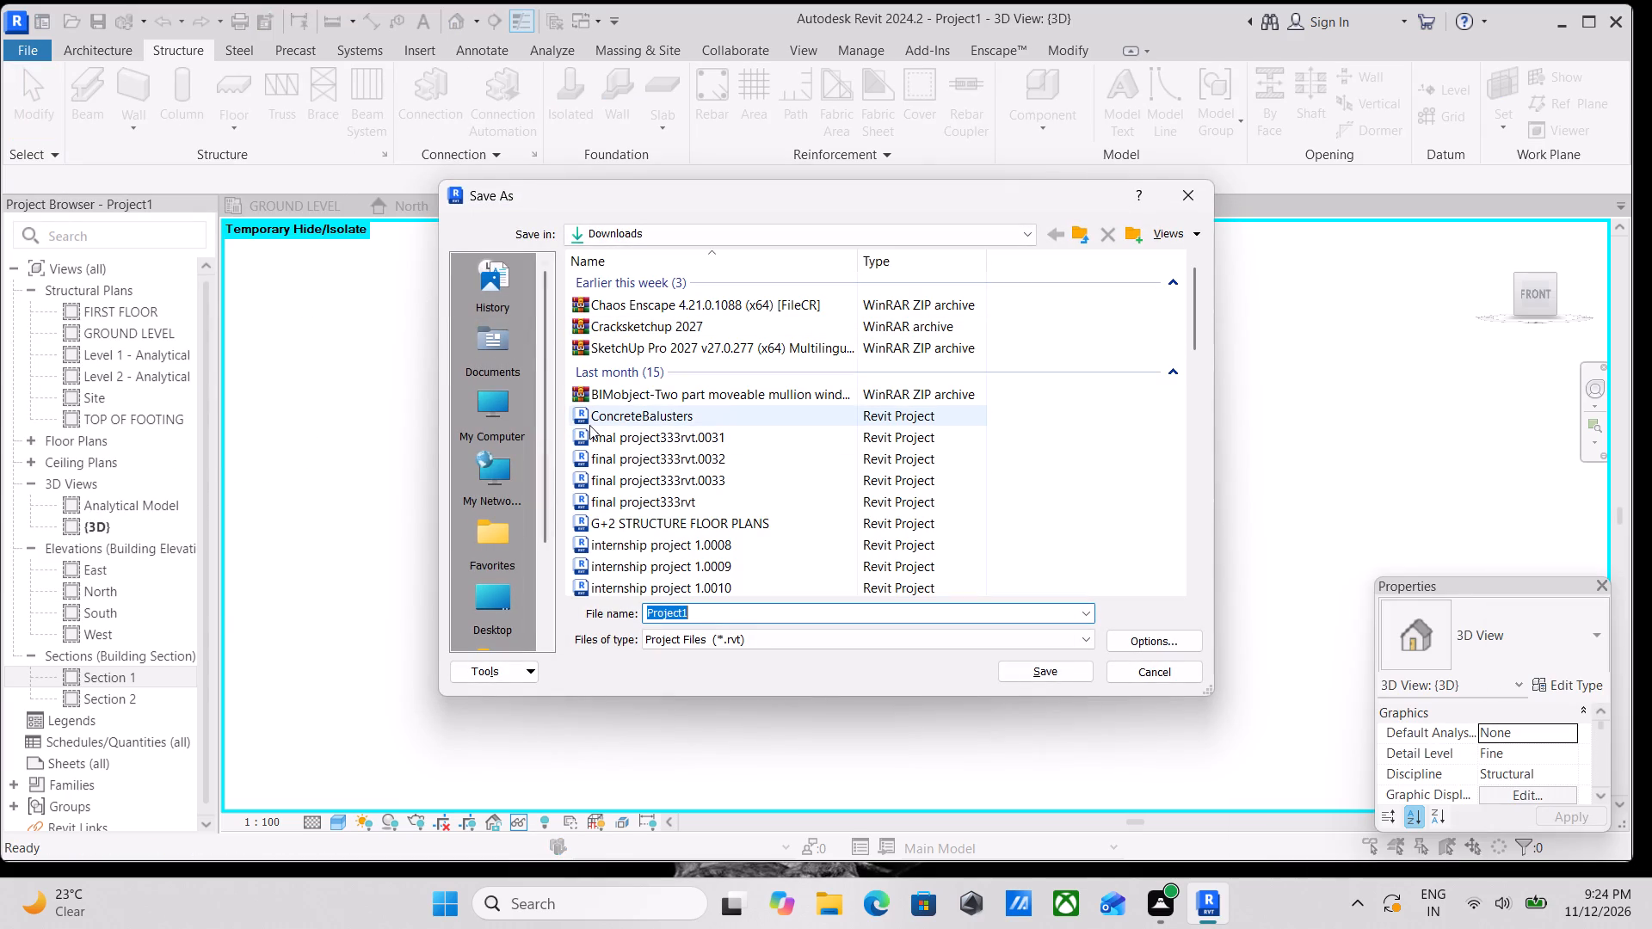
{"action": "scroll", "coordinate": [546, 424], "scroll_direction": "down", "scroll_amount": 1}
{"action": "left_click", "coordinate": [482, 476]}
{"action": "scroll", "coordinate": [696, 477], "scroll_direction": "down", "scroll_amount": 1}
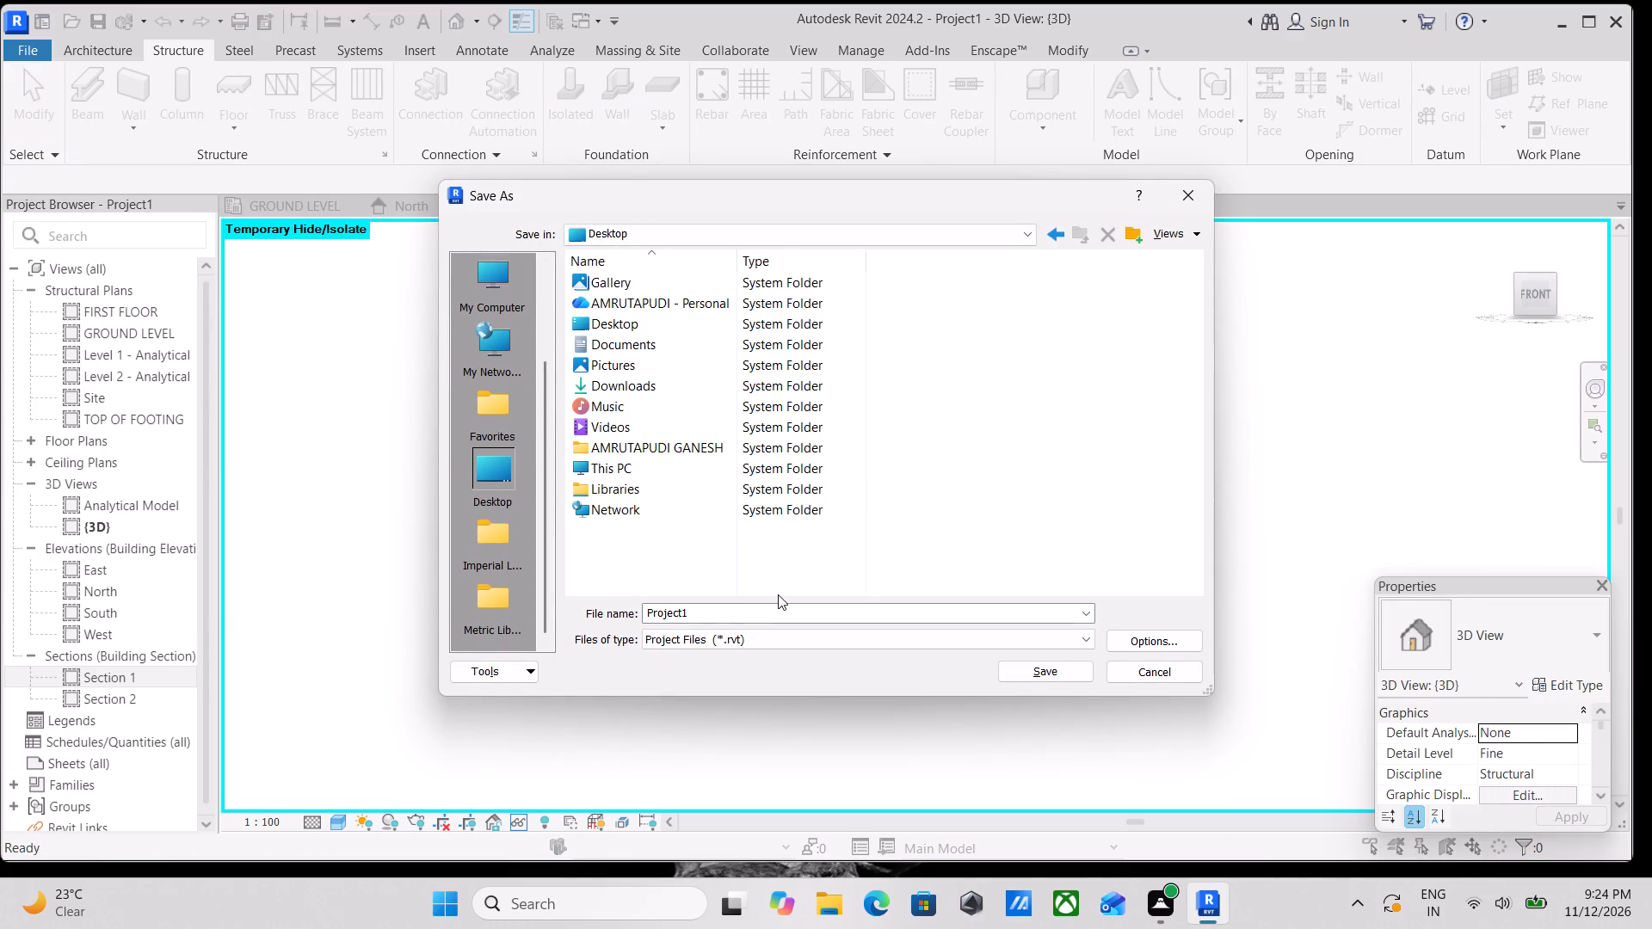
{"action": "left_click", "coordinate": [753, 605]}
{"action": "type", "text": "STRU"}
{"action": "type", "text": "CTURE"}
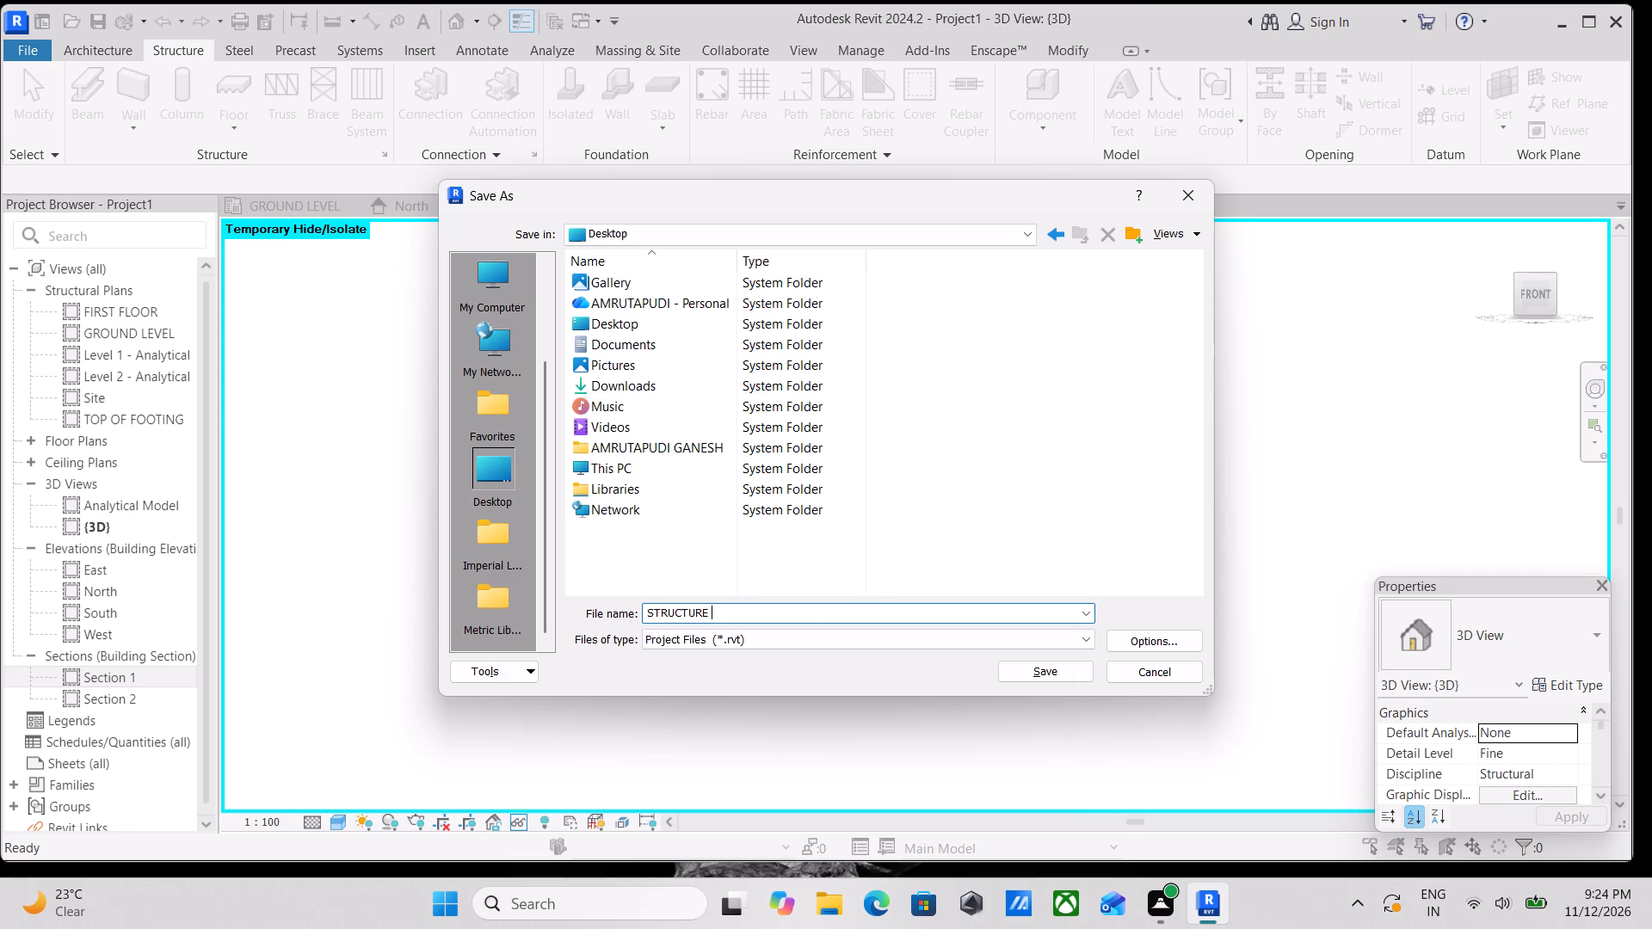
{"action": "key", "text": "space"}
{"action": "type", "text": "PROJECT"}
{"action": "key", "text": "space"}
{"action": "type", "text": "000"}
{"action": "key", "text": "4"}
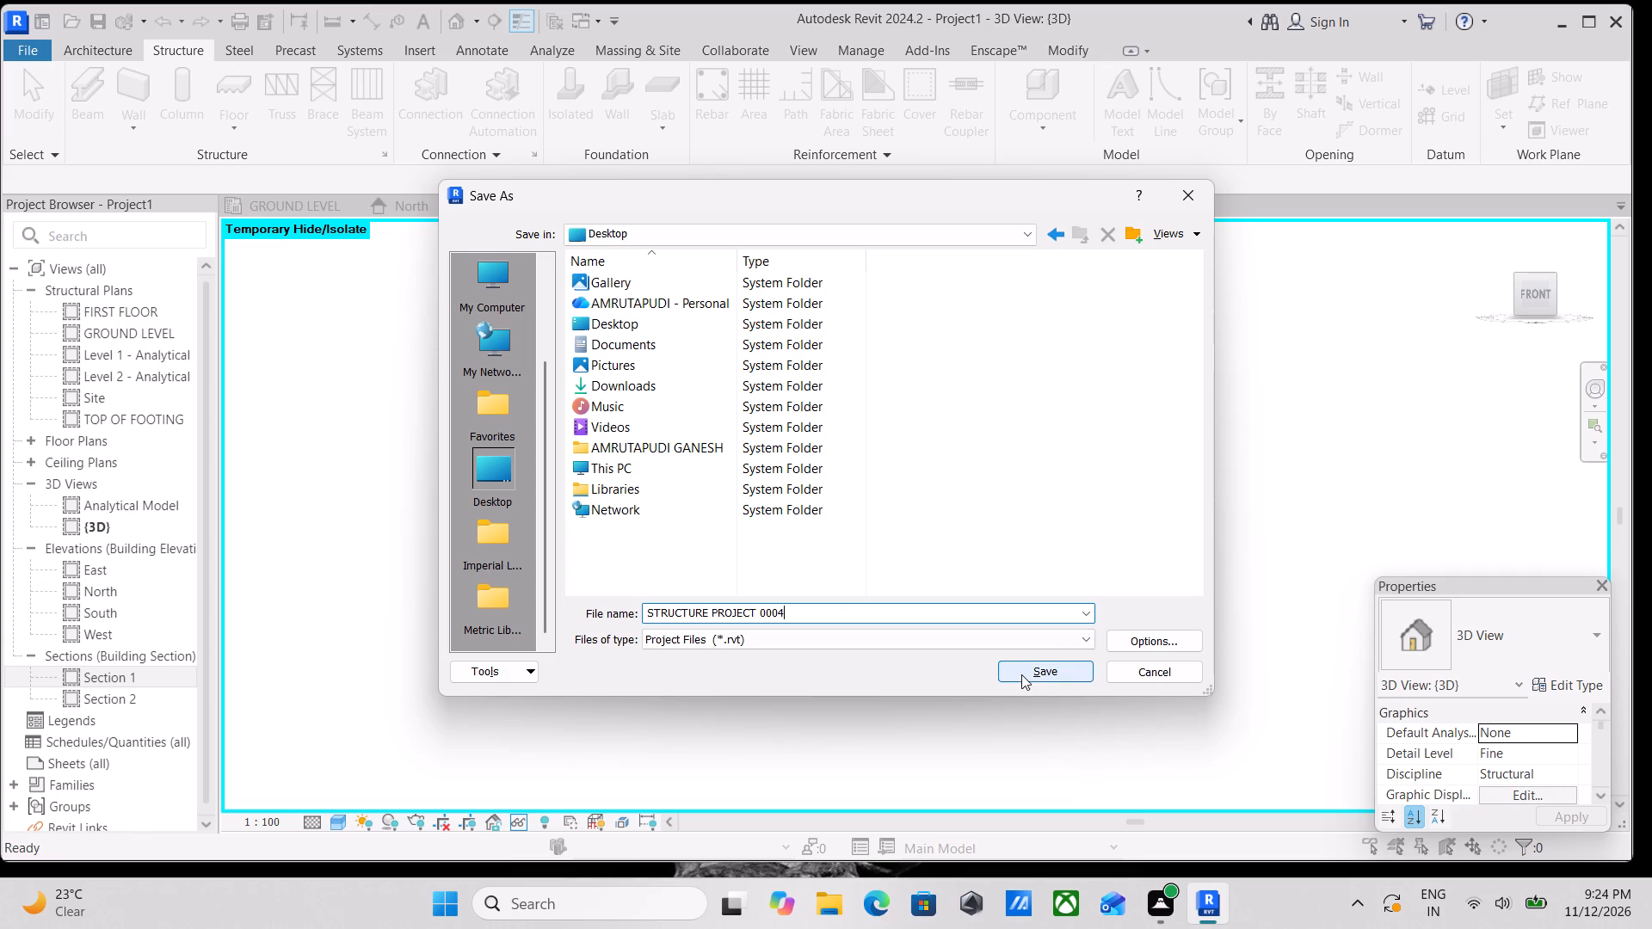
{"action": "left_click", "coordinate": [1021, 674]}
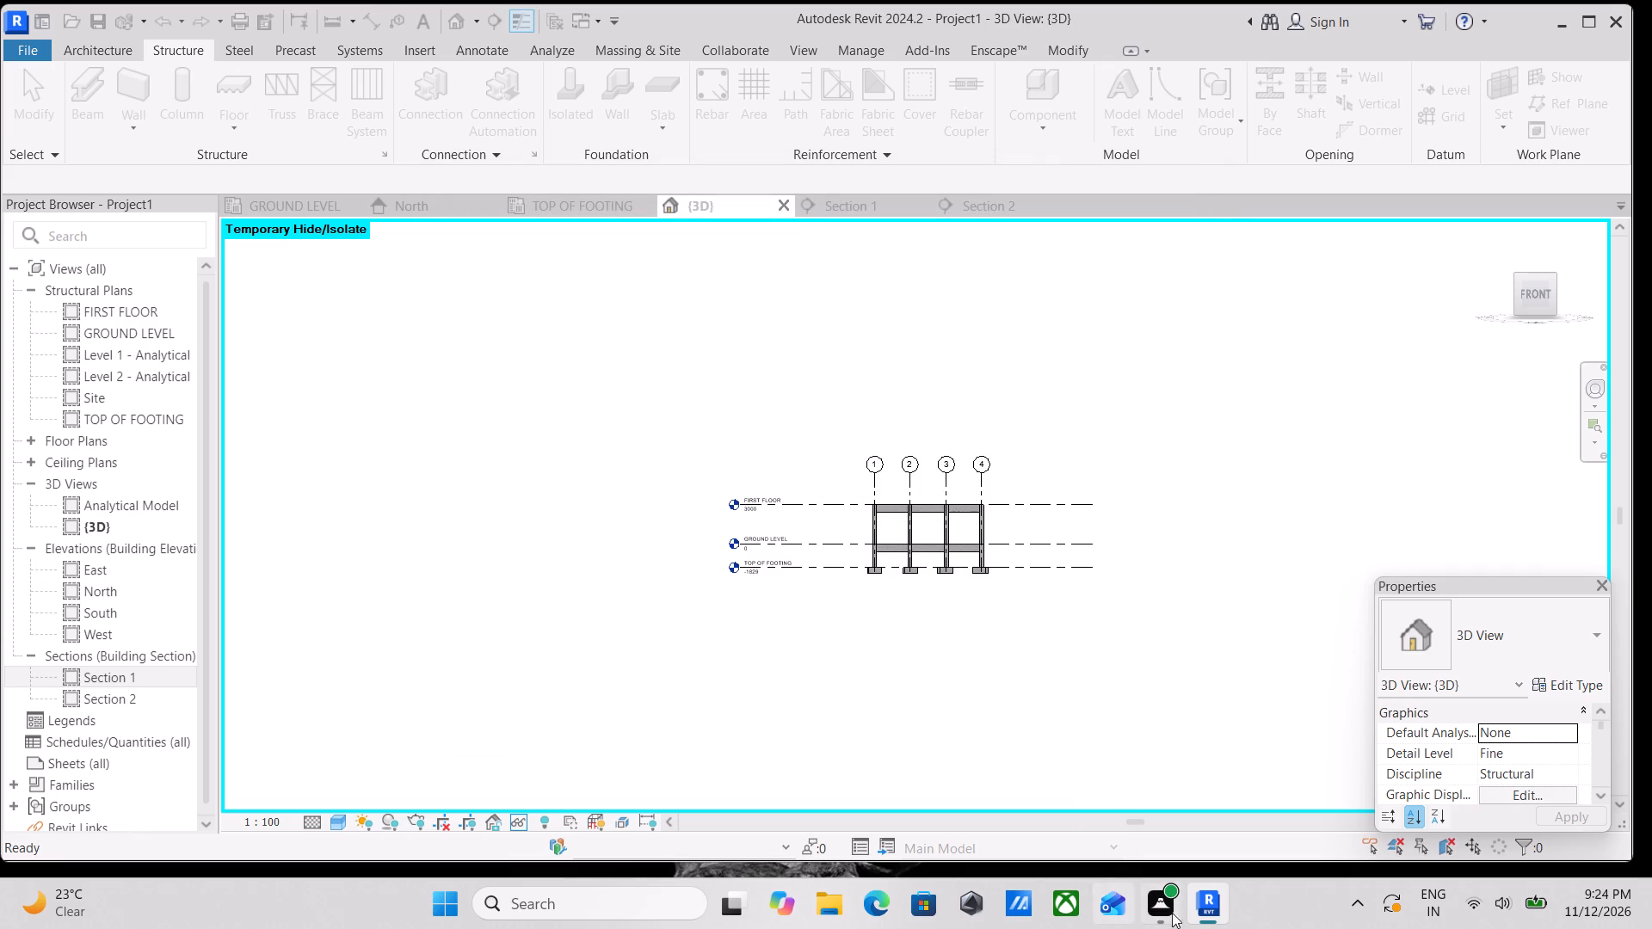